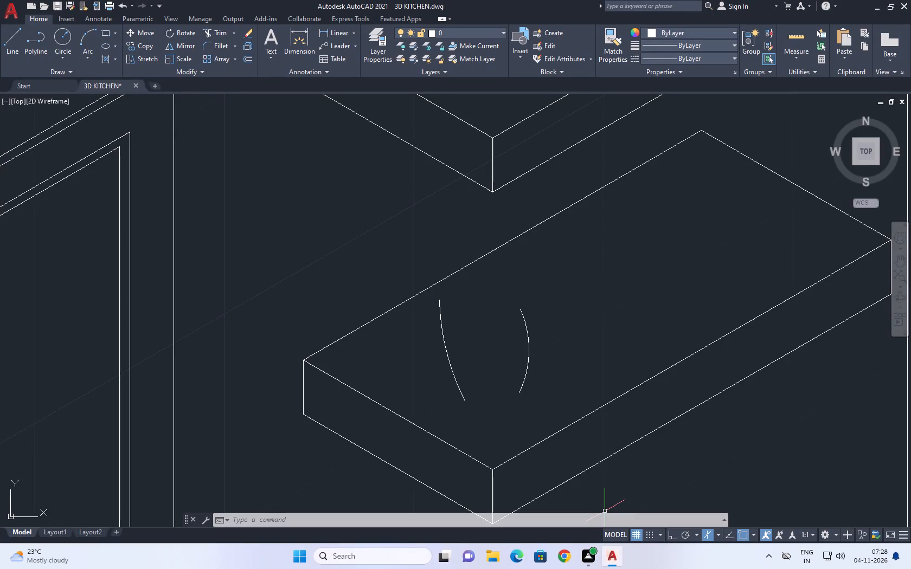
Erase the two loose curved arcs on the top face of the long slab.
middle_drag(473, 390, 499, 364)
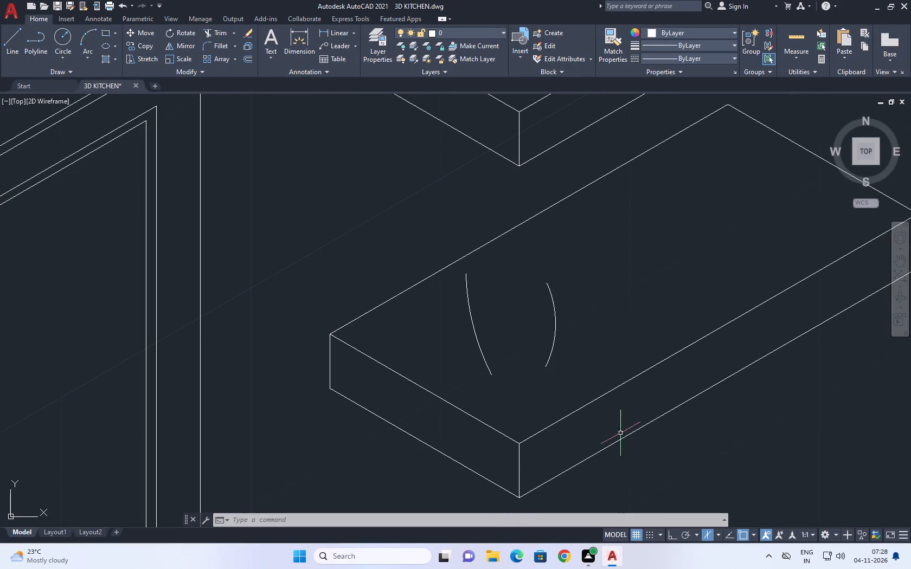
middle_drag(429, 315, 297, 305)
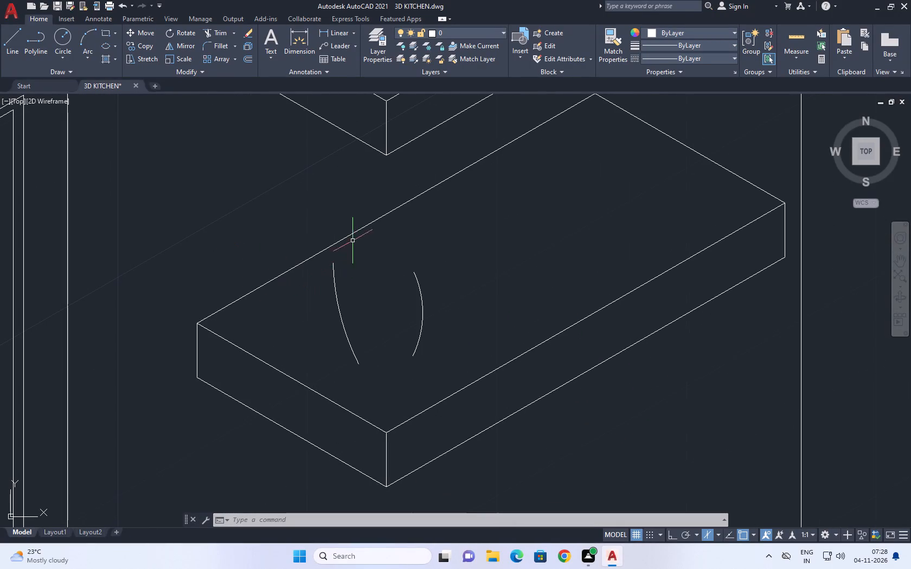
click(422, 263)
drag(399, 326, 393, 331)
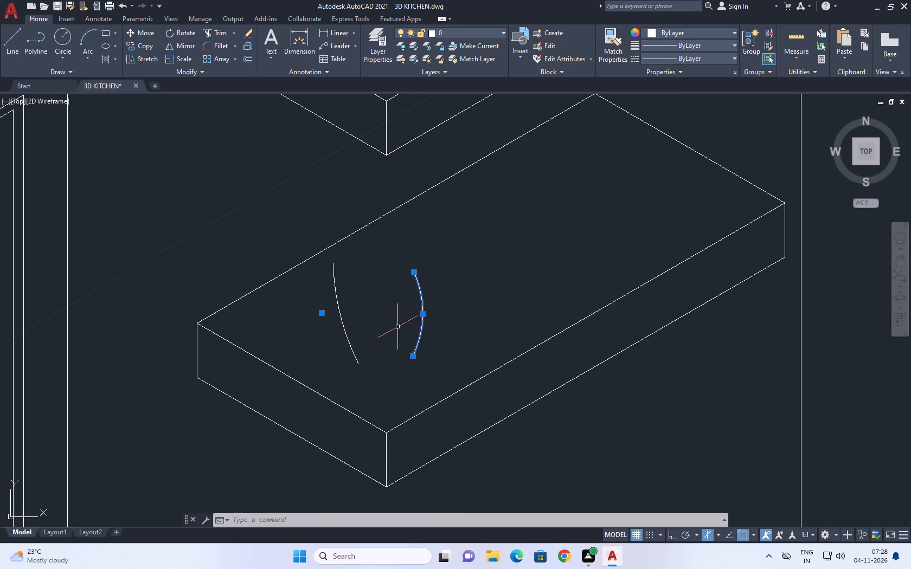
drag(399, 278, 389, 281)
drag(324, 321, 319, 326)
key(Delete)
Draw a downward-bulging three-point arc of about 2" radius on the slab's top face, near its left corner, as a bowl outline.
middle_drag(345, 334, 536, 354)
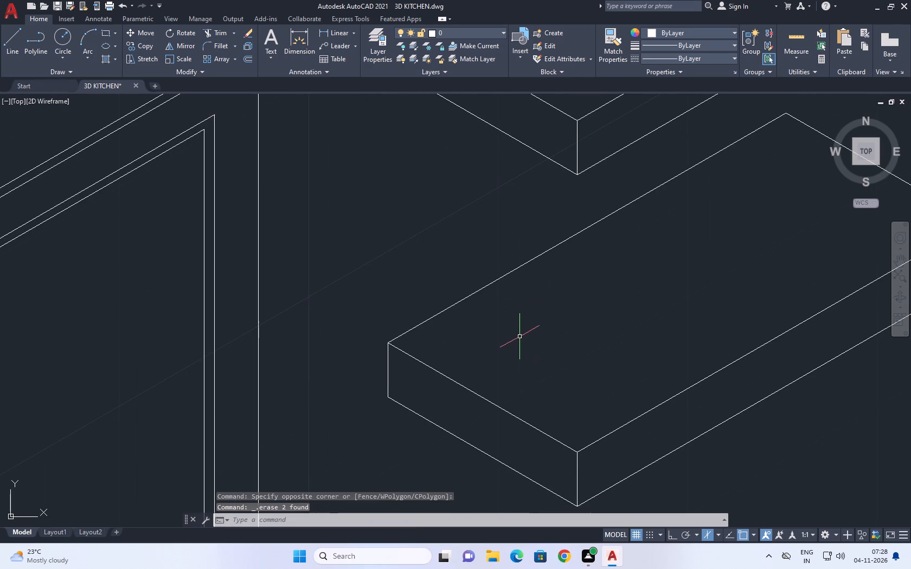
key(a)
key(space)
scroll(504, 362, up, 1)
click(489, 328)
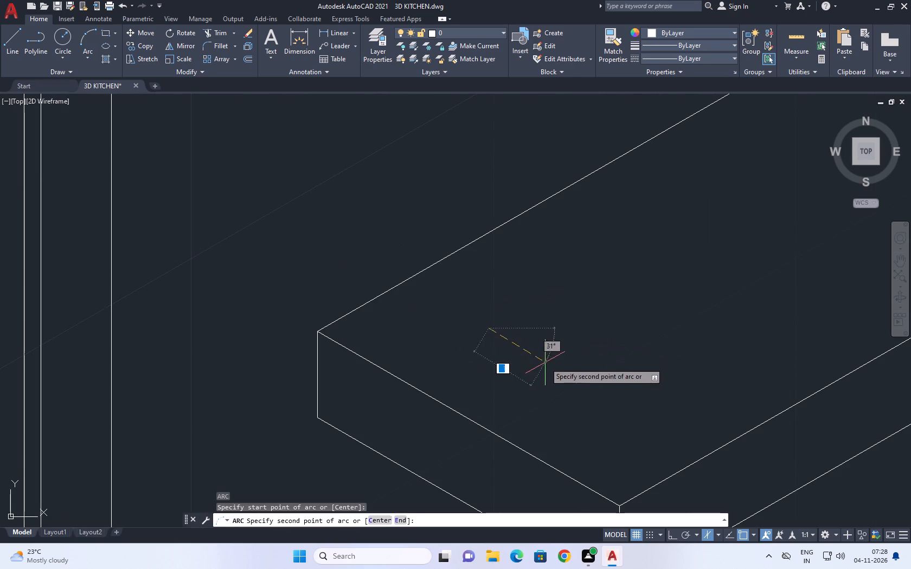
click(547, 362)
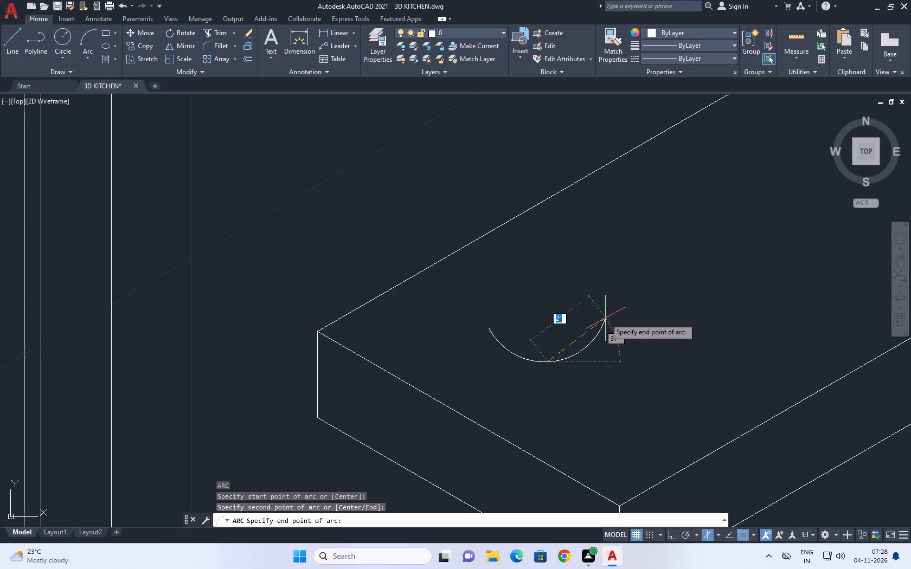
click(605, 319)
Stretch both endpoints of the bowl arc upward and adjust them until it forms a near-semicircular bowl.
click(556, 341)
click(528, 382)
scroll(492, 331, up, 1)
middle_drag(488, 329, 486, 328)
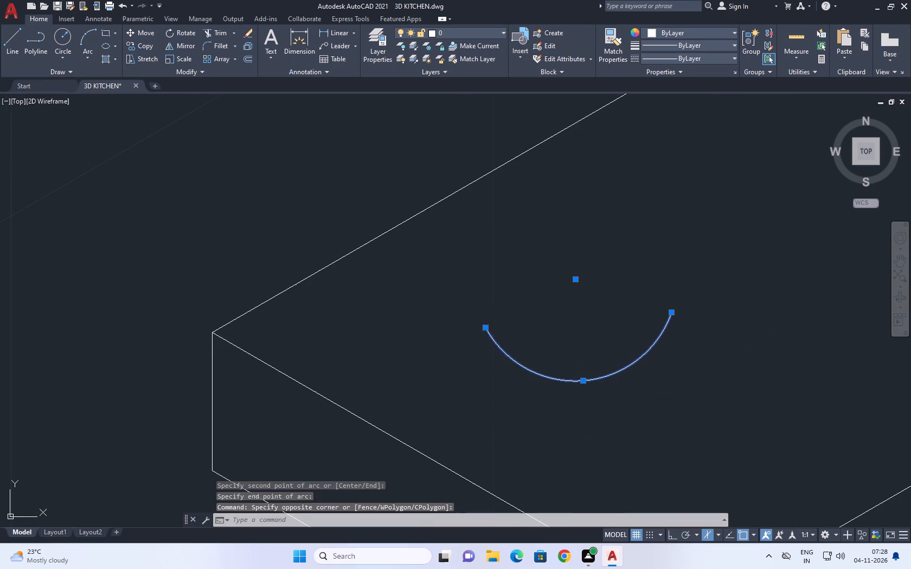
middle_drag(486, 328, 480, 328)
click(479, 328)
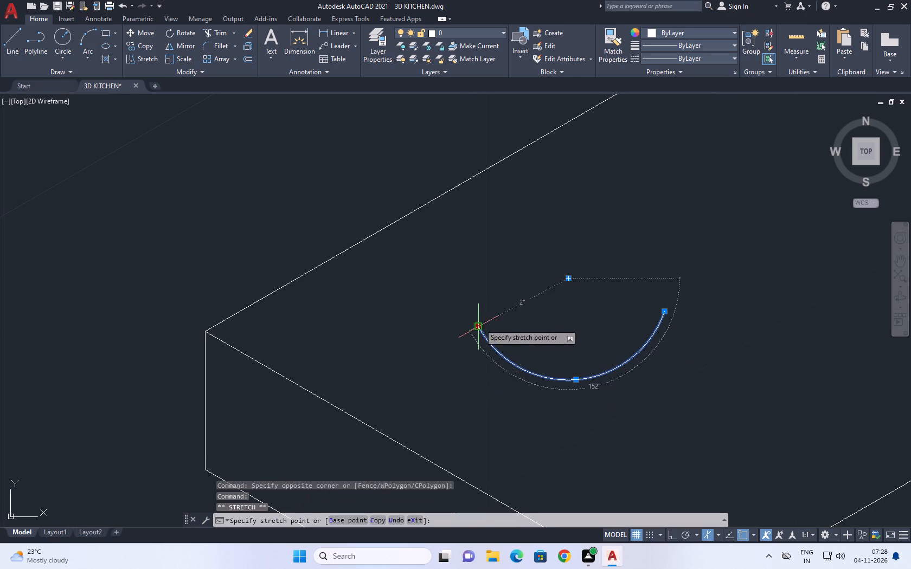
click(492, 265)
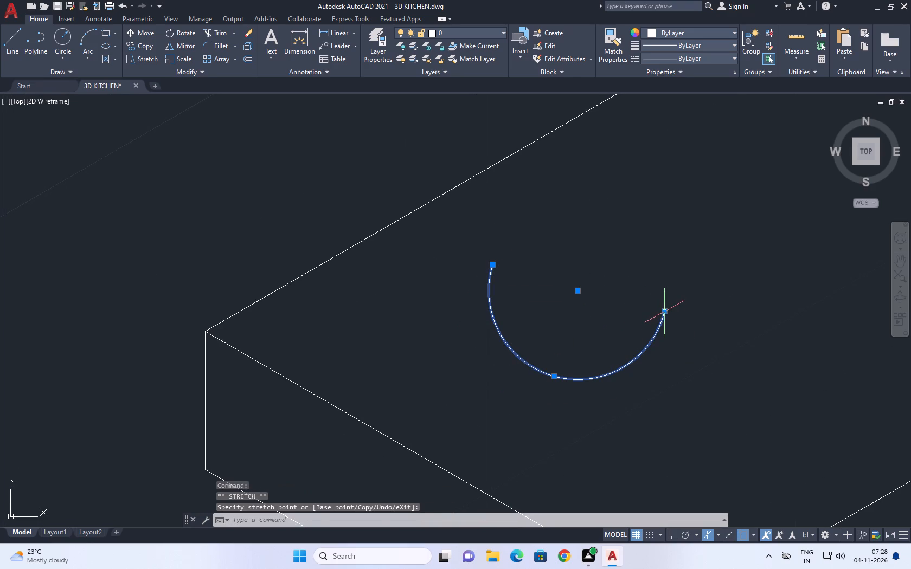
click(665, 313)
click(662, 269)
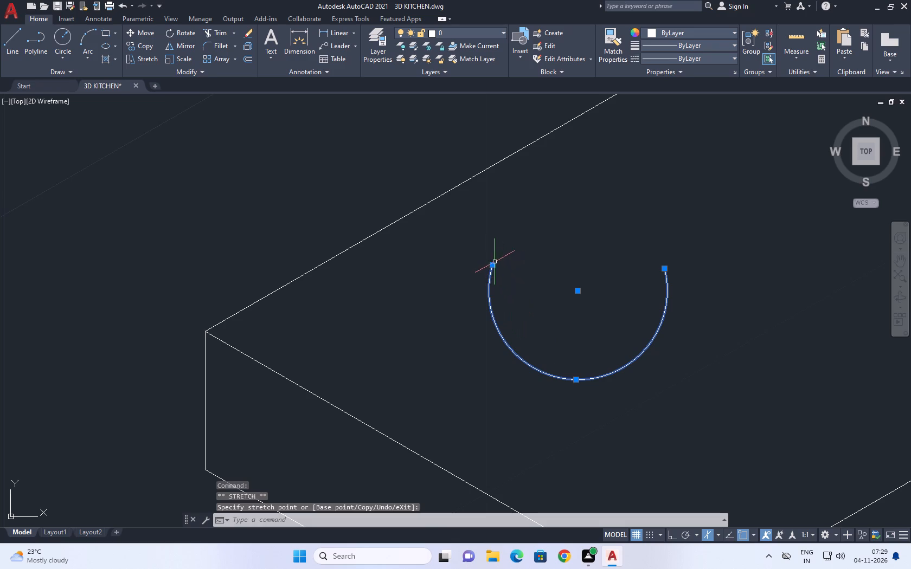
click(492, 263)
click(480, 278)
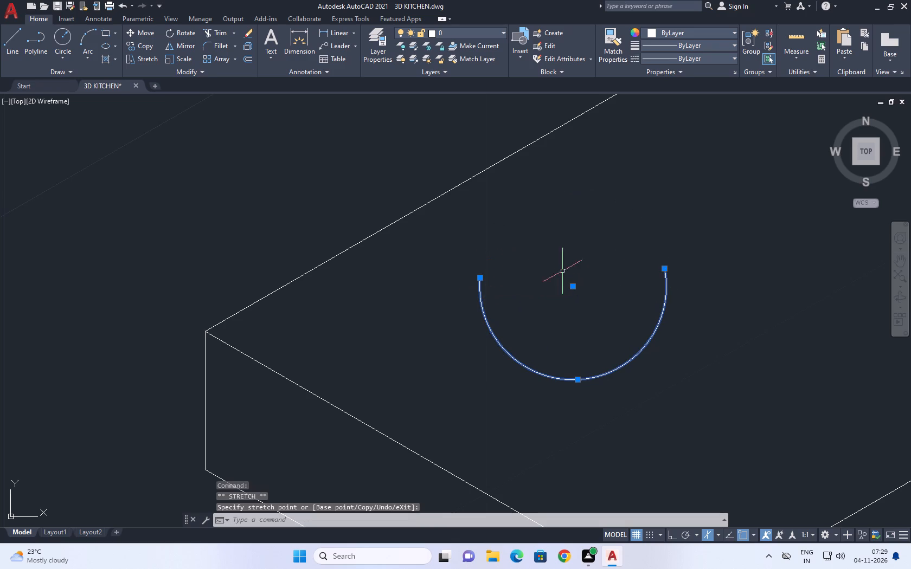
click(665, 270)
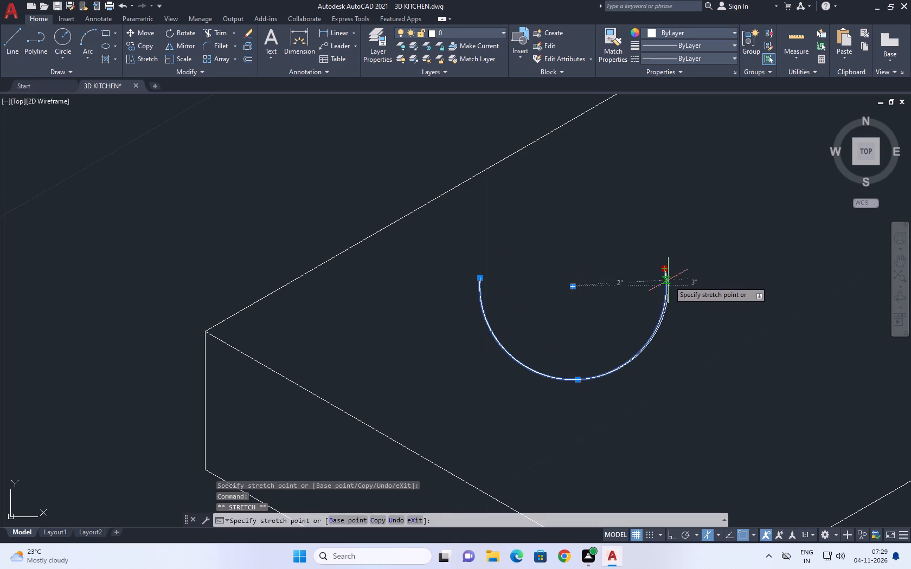
click(671, 284)
key(Escape)
Draw a shallow, downward-curving arc joining the two upper ends of the bowl as its rim.
middle_drag(581, 306, 568, 328)
scroll(567, 329, down, 2)
key(a)
key(space)
scroll(523, 313, up, 4)
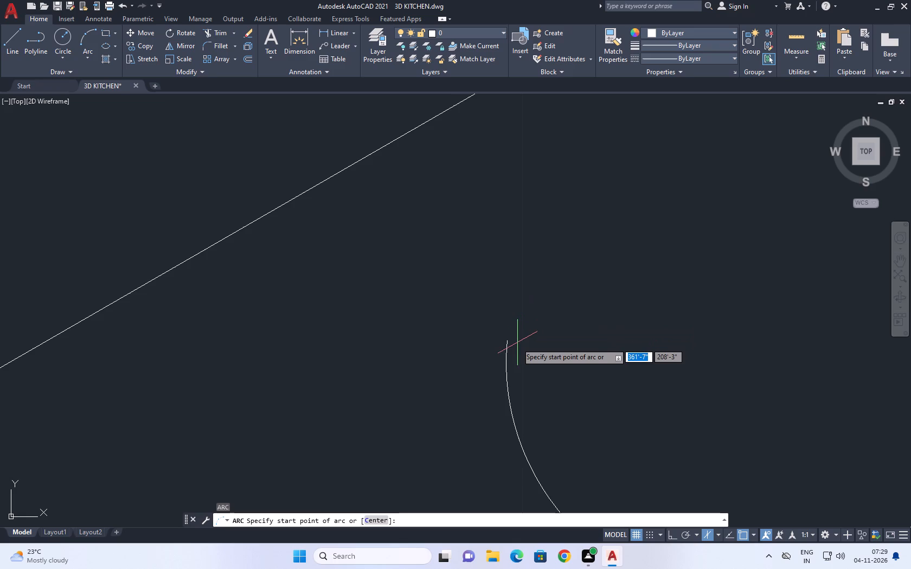
click(506, 340)
scroll(566, 328, down, 3)
scroll(582, 332, up, 1)
click(622, 349)
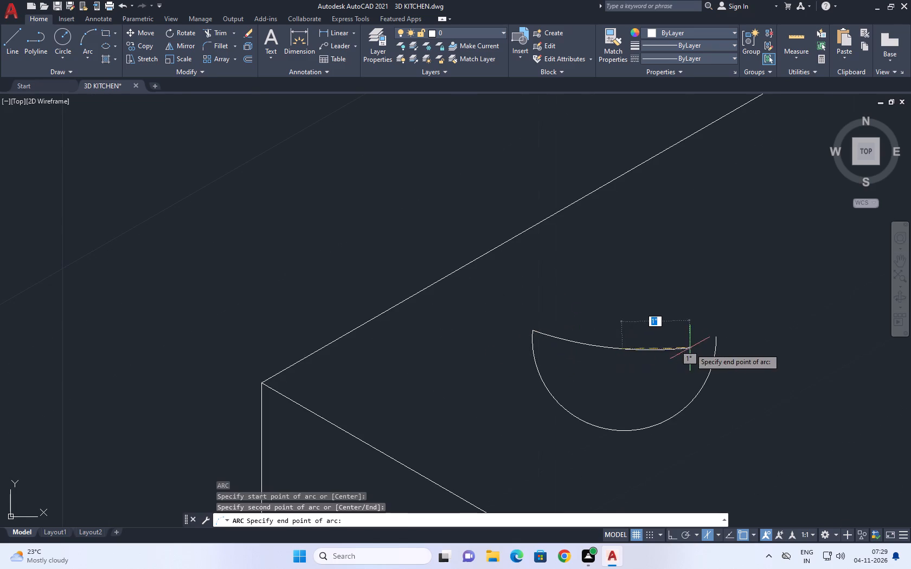
click(716, 336)
Draw a short vertical line down from the bowl's lower left curve, using Ortho, as one side of the foot.
middle_drag(656, 373, 647, 289)
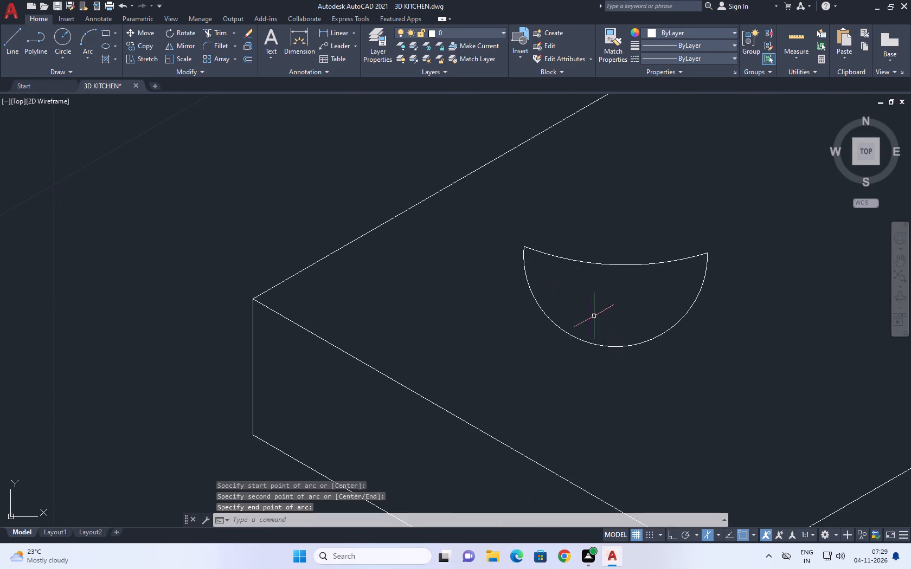
middle_drag(596, 325, 586, 312)
scroll(576, 302, down, 1)
middle_drag(566, 297, 551, 294)
key(l)
key(space)
scroll(543, 309, up, 1)
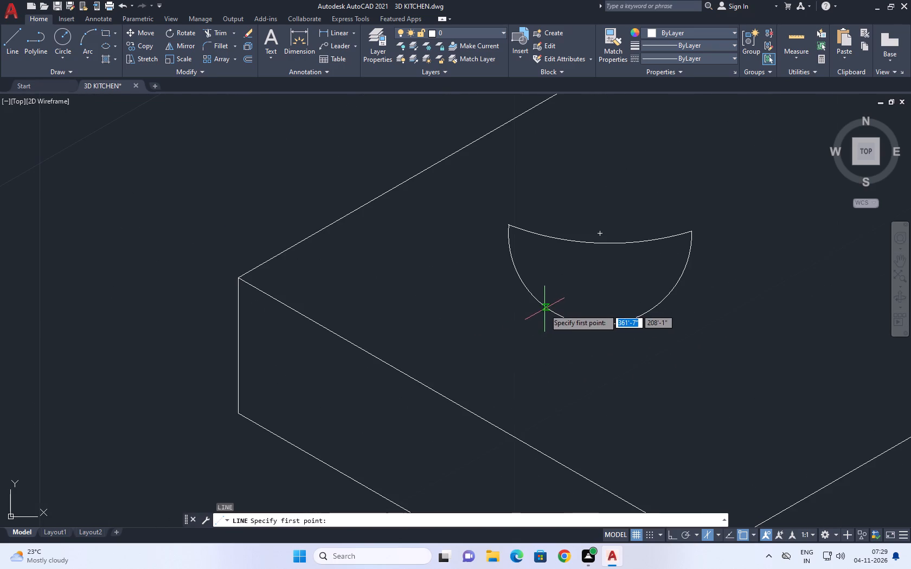
click(559, 315)
scroll(562, 332, up, 1)
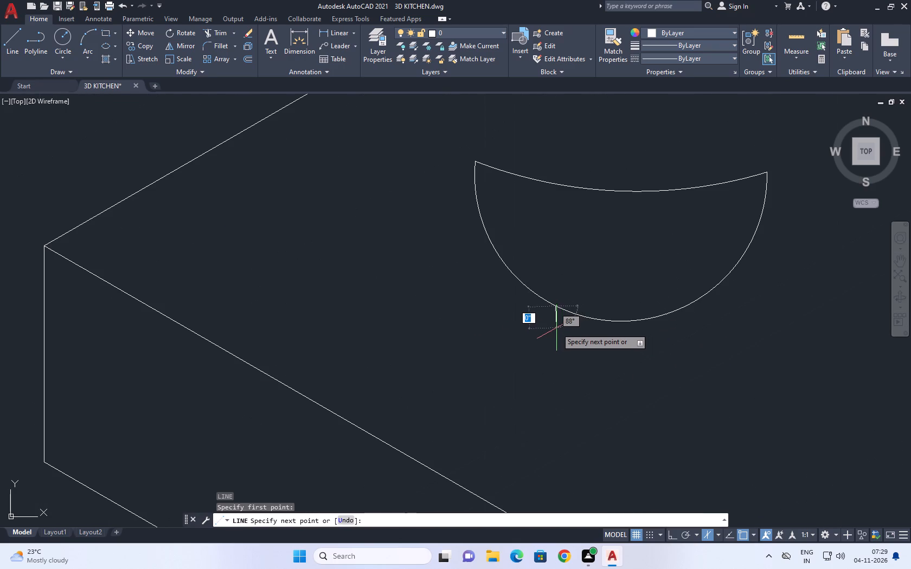
key(F8)
scroll(556, 327, up, 3)
click(555, 315)
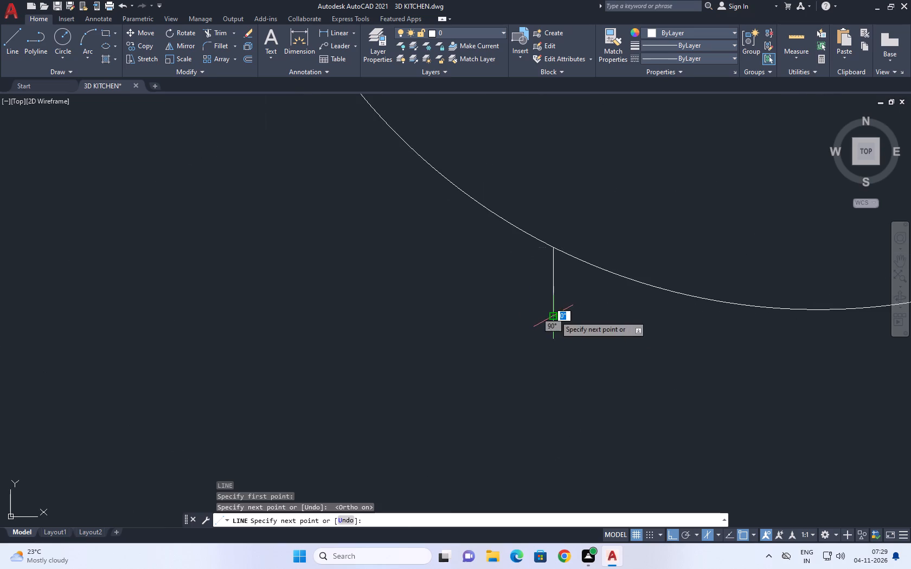
scroll(556, 315, down, 3)
key(F5)
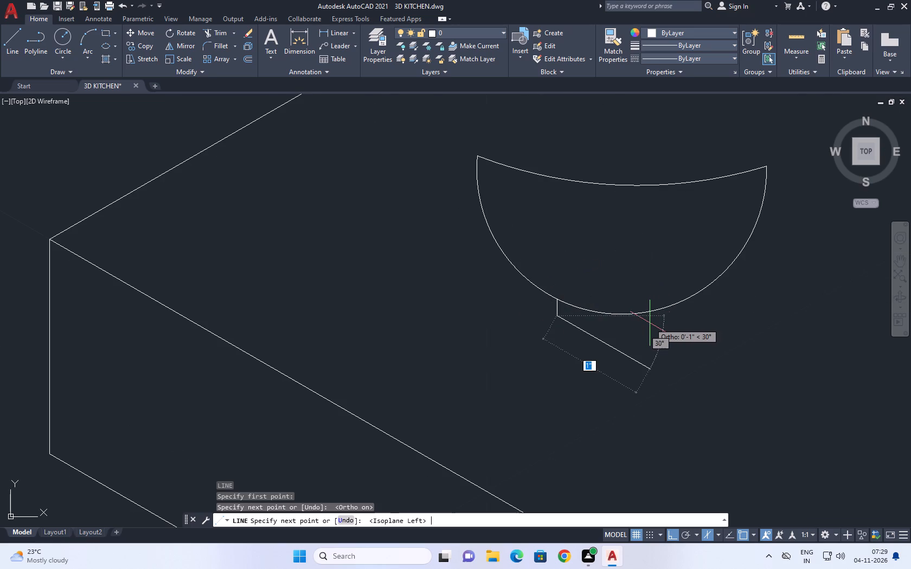
key(F5)
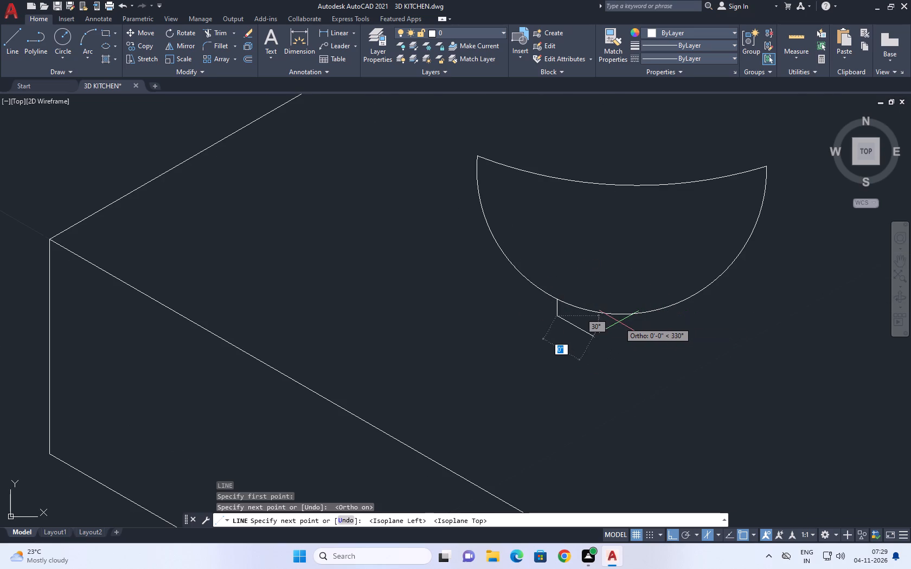
key(F5)
key(F8)
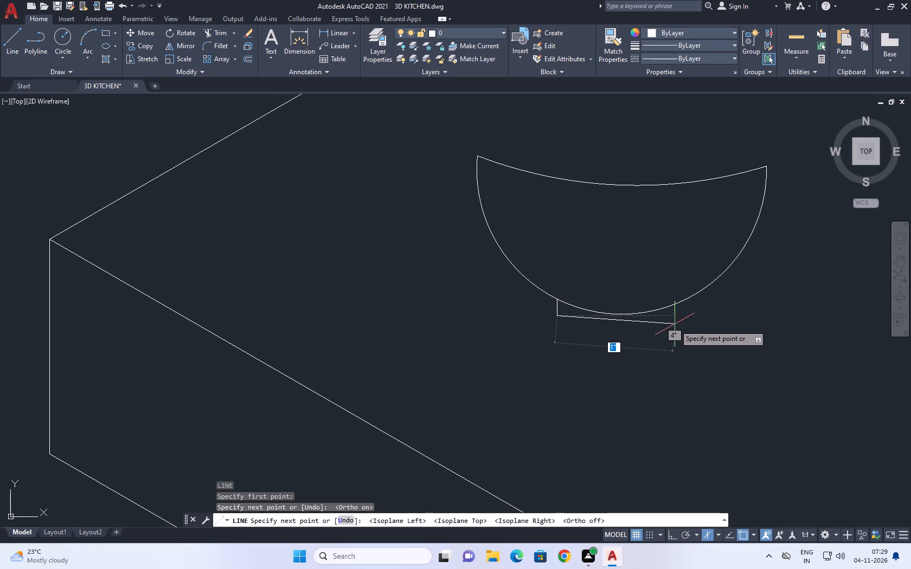
key(space)
Draw a horizontal line about 1" long just below the bowl as the bottom of its foot.
key(space)
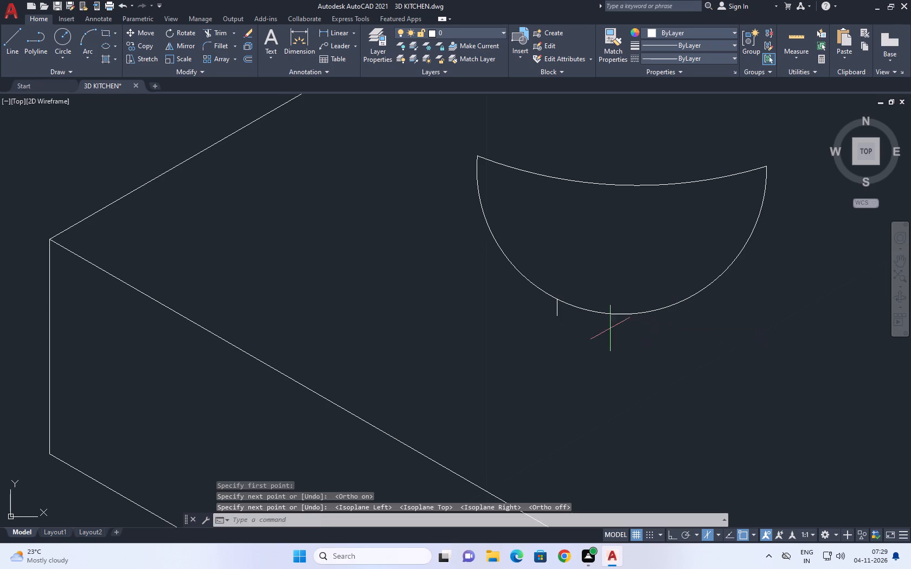
click(564, 336)
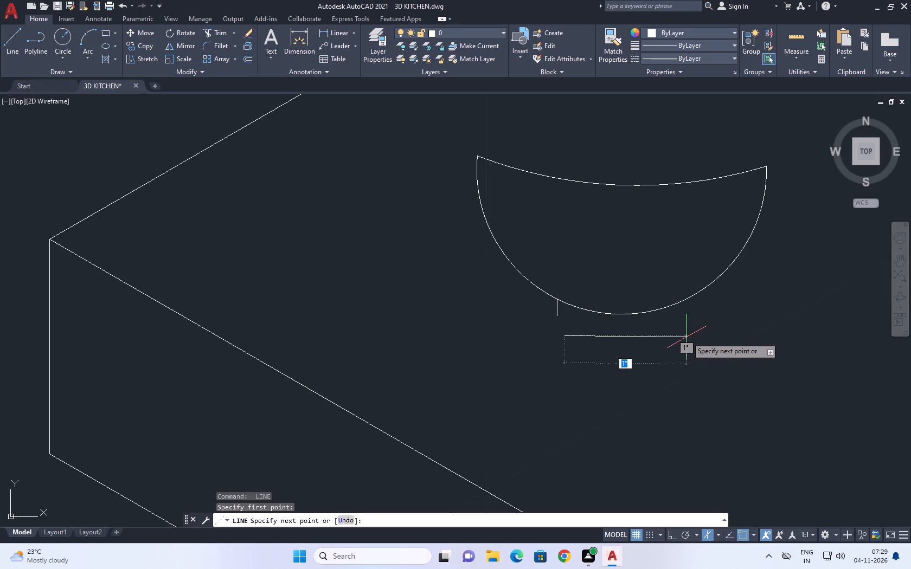
click(687, 336)
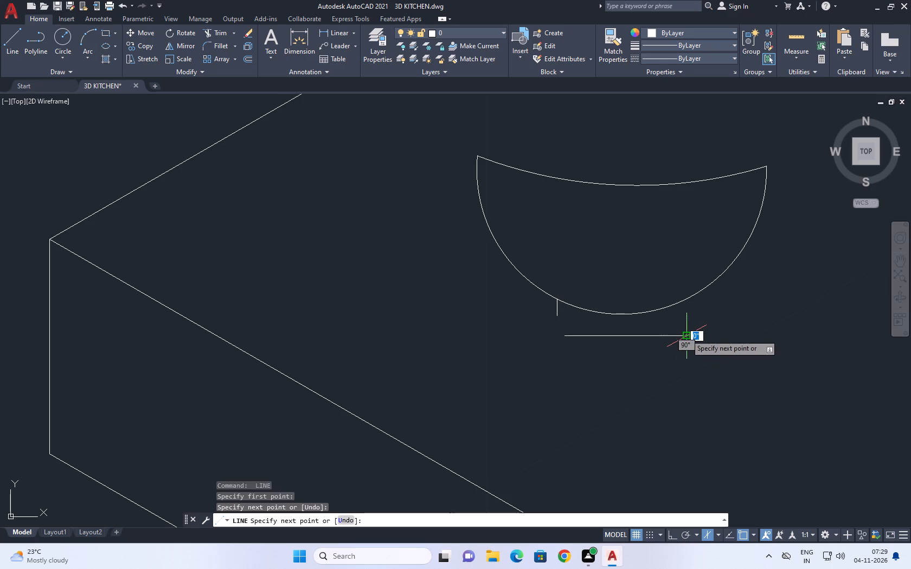
key(space)
Draw a vertical line with Ortho from the bowl's lower right curve down past the foot's bottom line.
key(space)
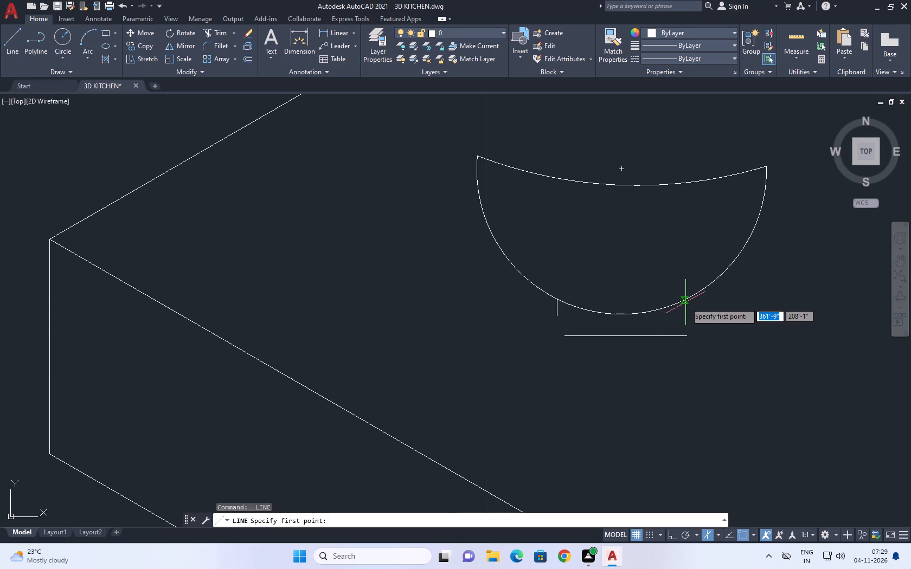
click(685, 302)
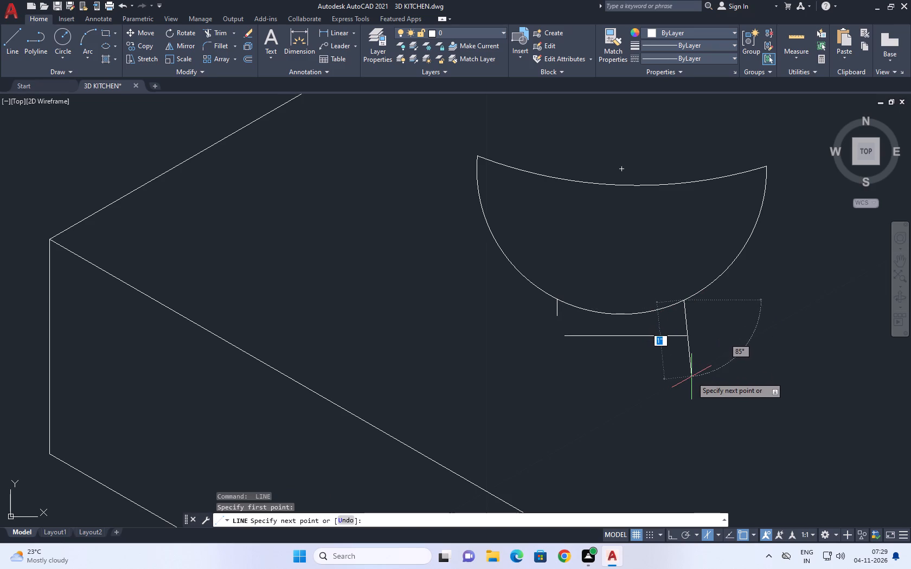
key(F5)
key(F8)
click(689, 378)
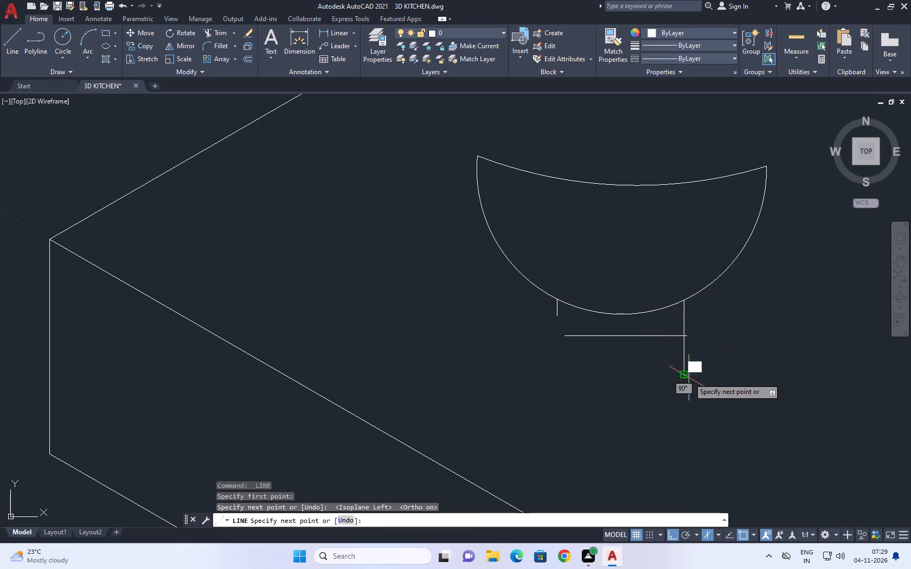
key(space)
key(Escape)
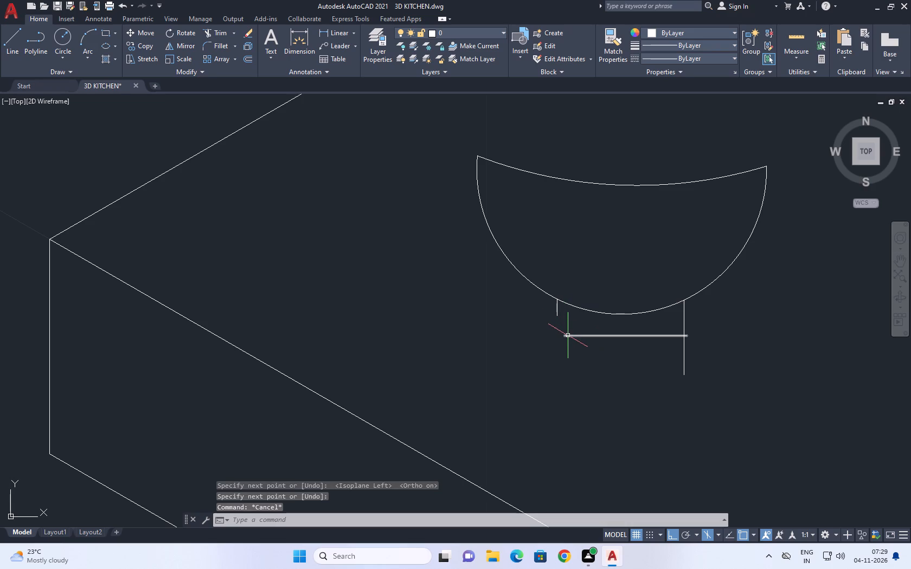
Fillet the foot's bottom line with both vertical side lines to form two square corners.
text(f)
key(space)
click(572, 337)
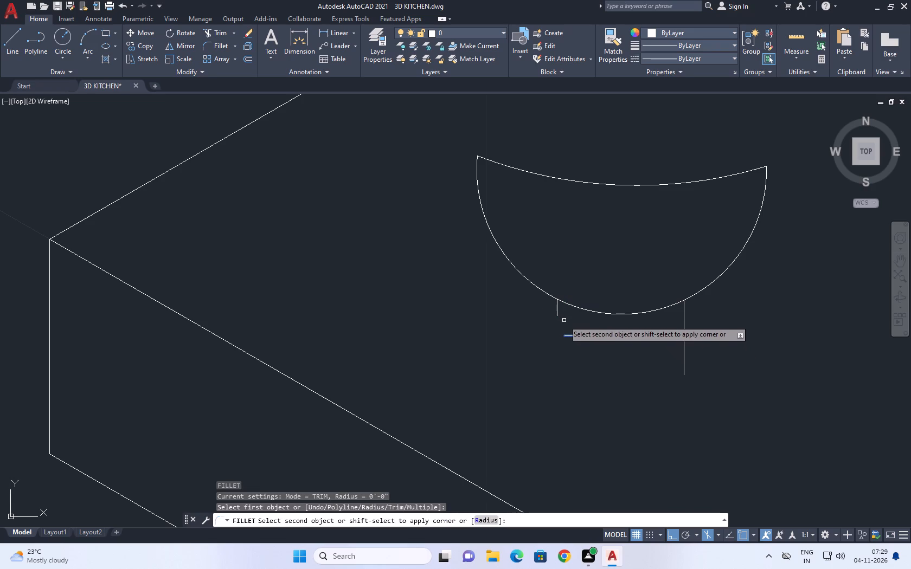
click(557, 315)
key(space)
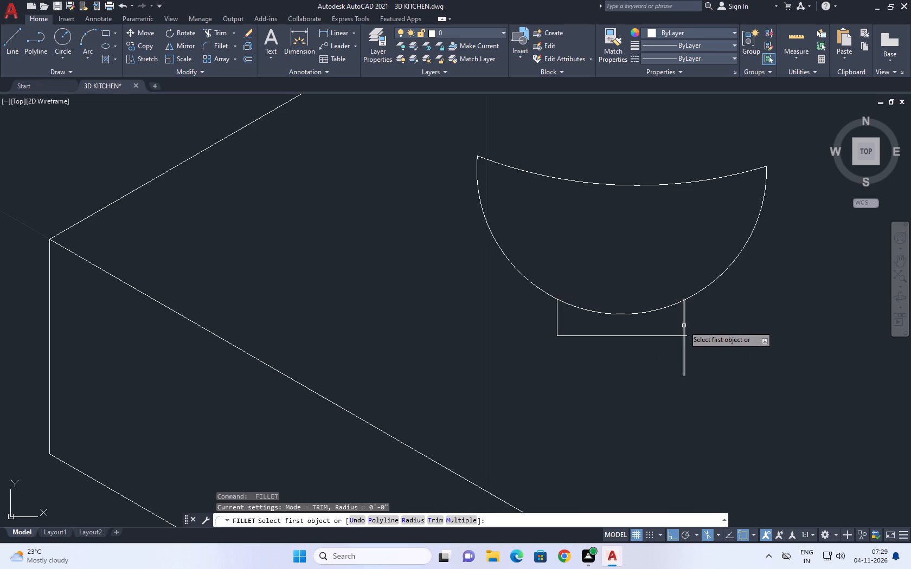
click(684, 326)
click(677, 336)
Adjust the curvature of the bowl's rim arc by stretching its midpoint to make it slightly flatter.
scroll(618, 318, down, 2)
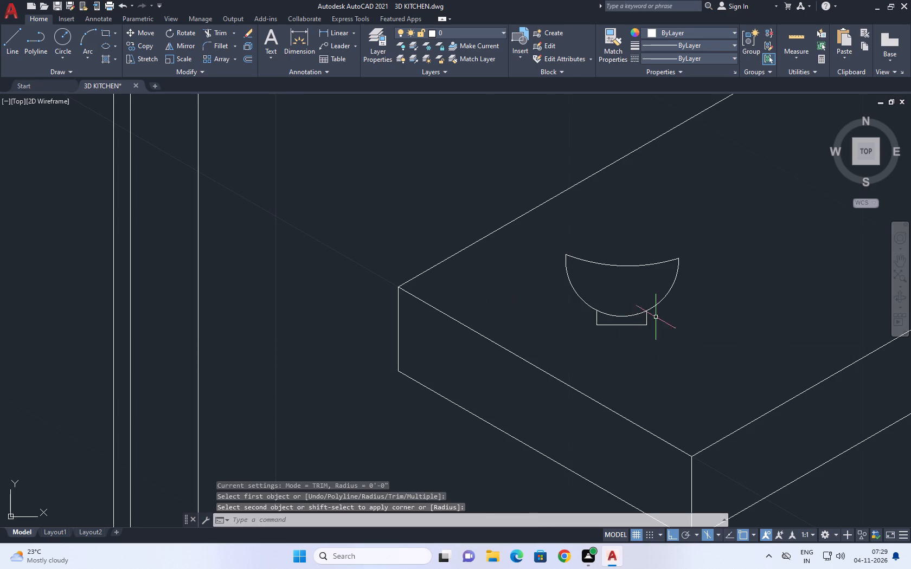
middle_drag(655, 255, 653, 302)
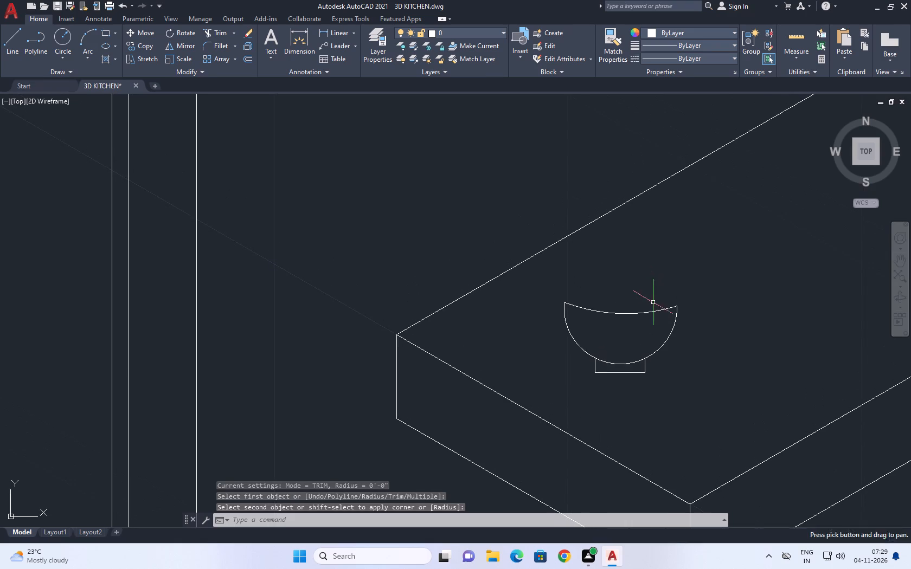
click(651, 323)
click(633, 298)
scroll(624, 312, up, 2)
click(611, 317)
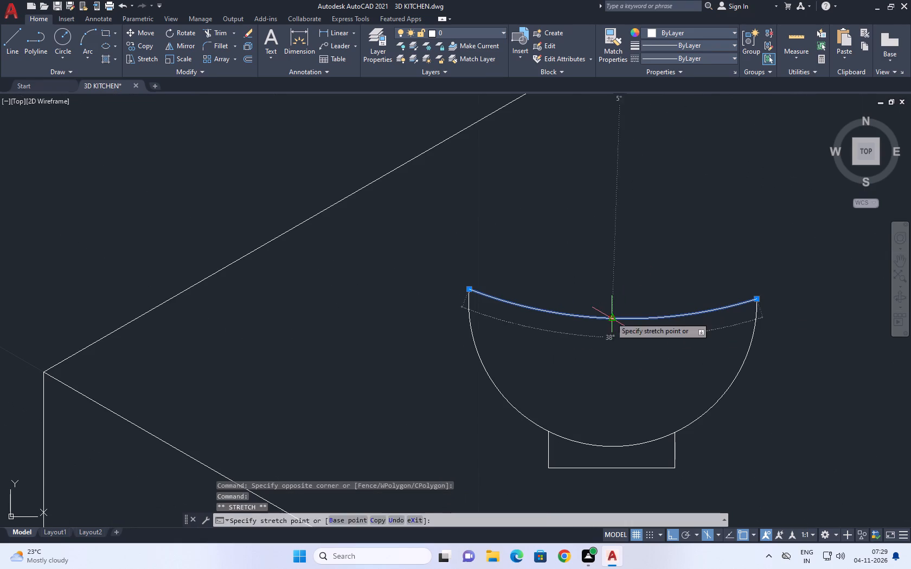
drag(610, 307, 608, 314)
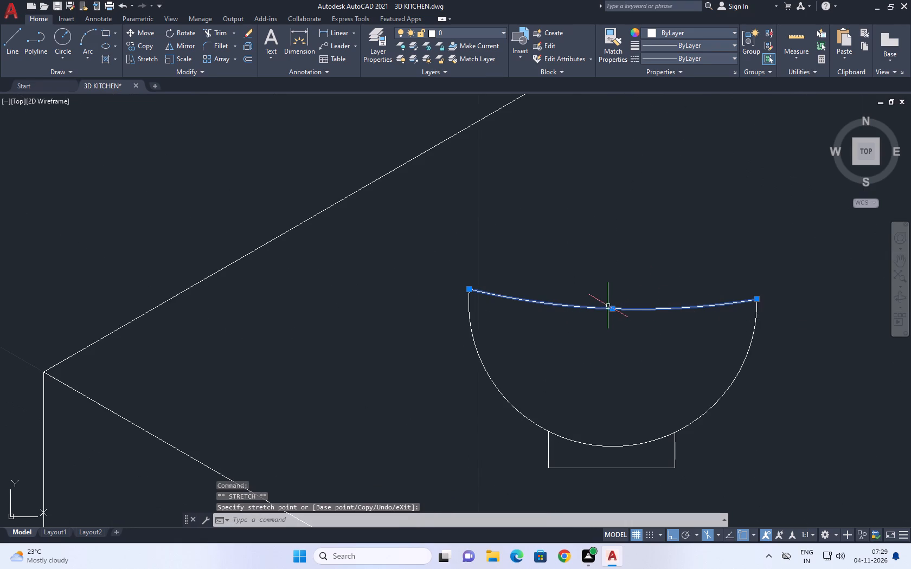
click(613, 307)
click(613, 314)
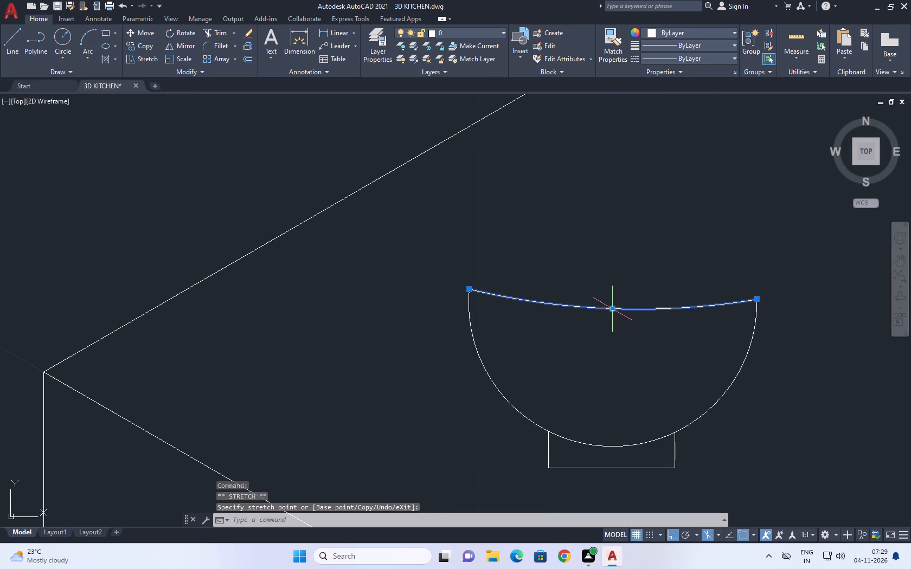
Stretch the midpoint of the bowl's rim arc slightly downward to give it a deeper curve.
click(612, 308)
click(613, 317)
key(Escape)
scroll(579, 302, down, 1)
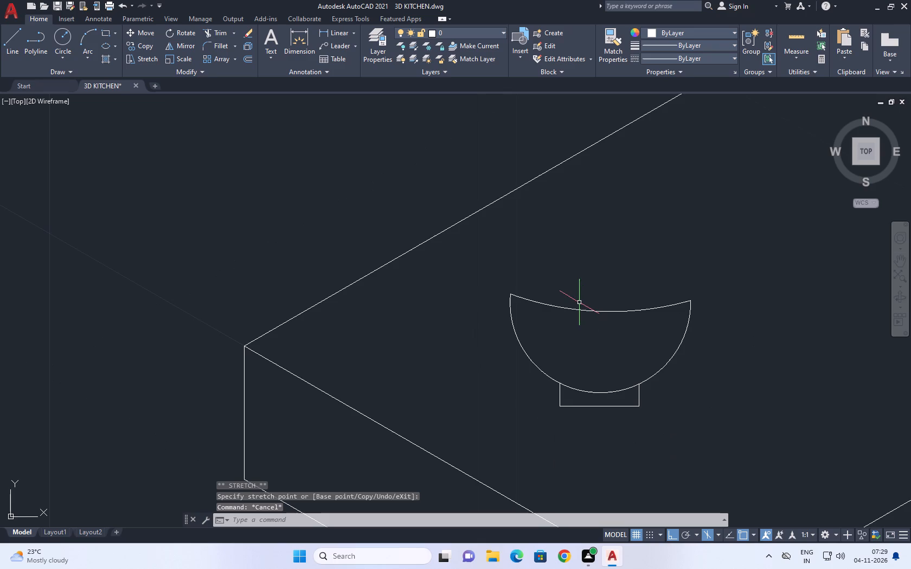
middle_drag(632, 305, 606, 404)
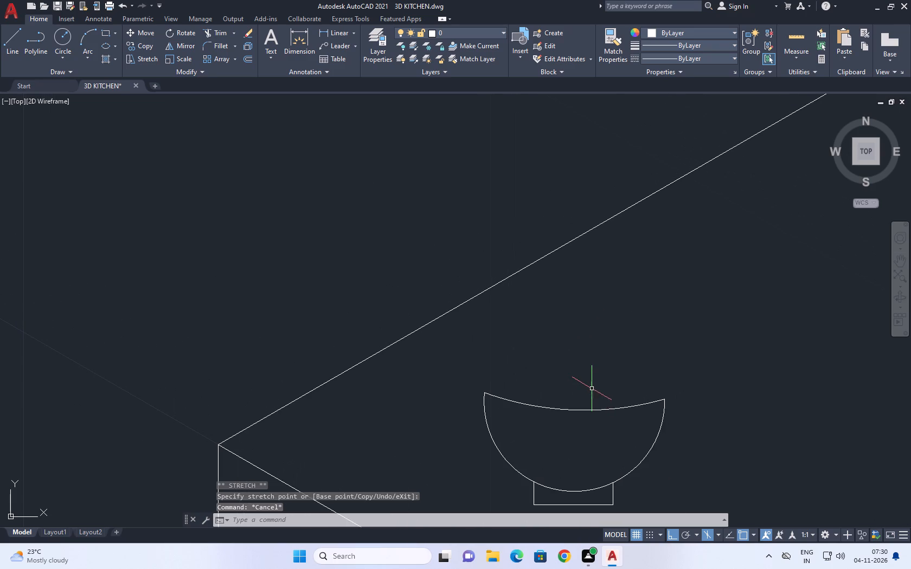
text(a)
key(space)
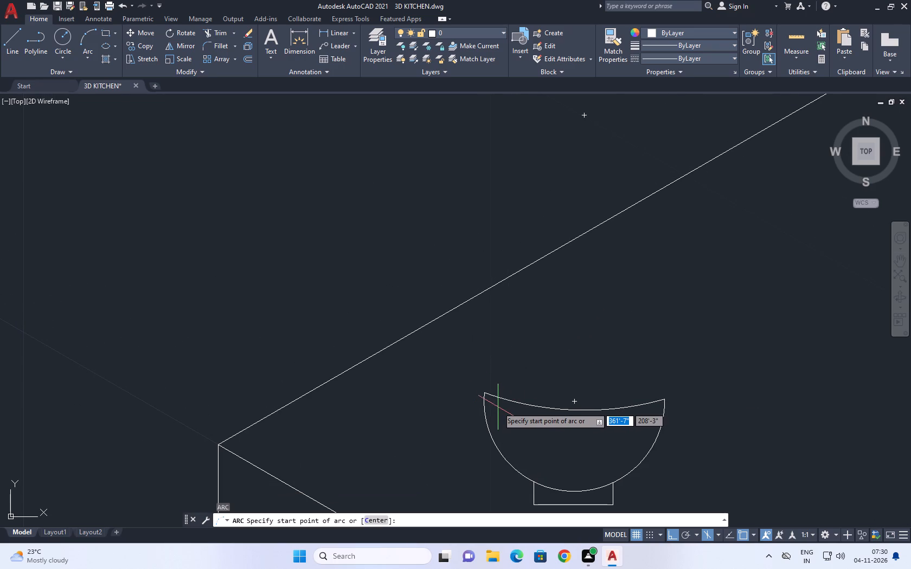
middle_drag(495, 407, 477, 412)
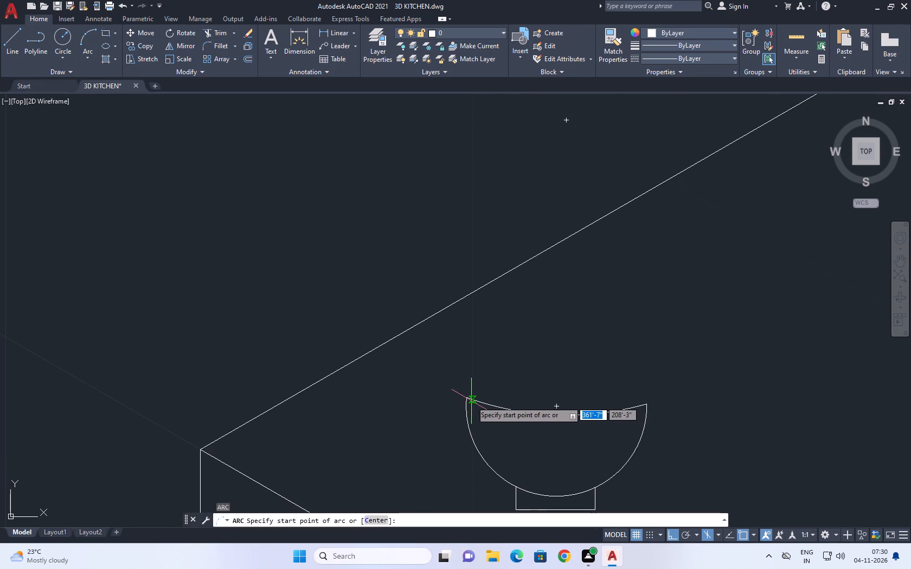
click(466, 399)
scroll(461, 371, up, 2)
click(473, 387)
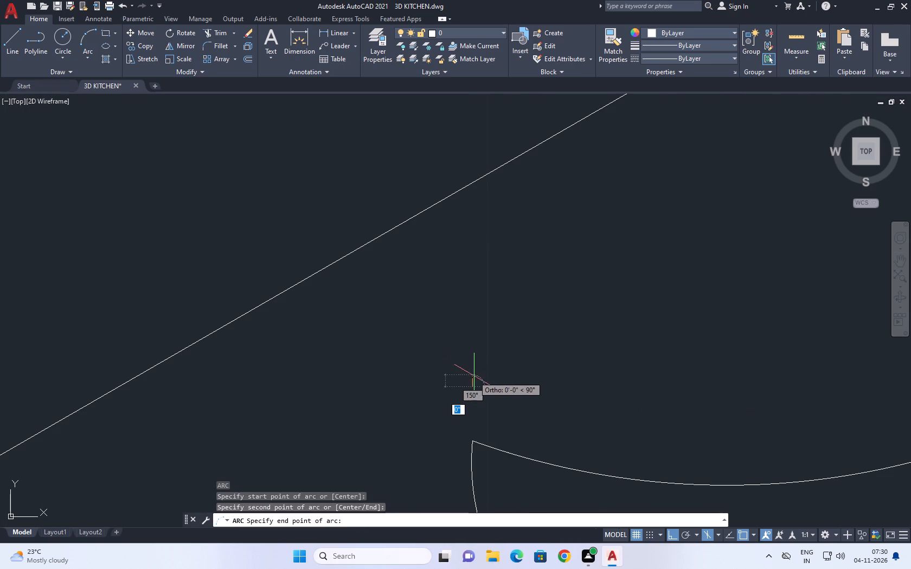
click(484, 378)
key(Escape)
Copy the bowl's rim arc three times straight up with Ortho, stacking the copies at roughly even spacing above the bowl.
middle_drag(479, 392, 448, 350)
scroll(441, 318, down, 3)
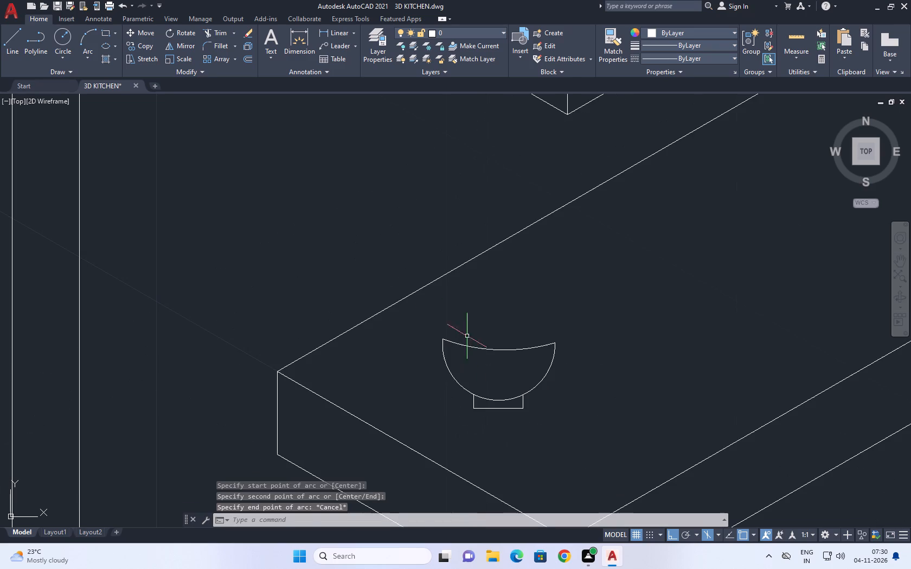
click(514, 364)
click(493, 313)
middle_drag(493, 314, 495, 349)
text(co)
key(space)
click(497, 354)
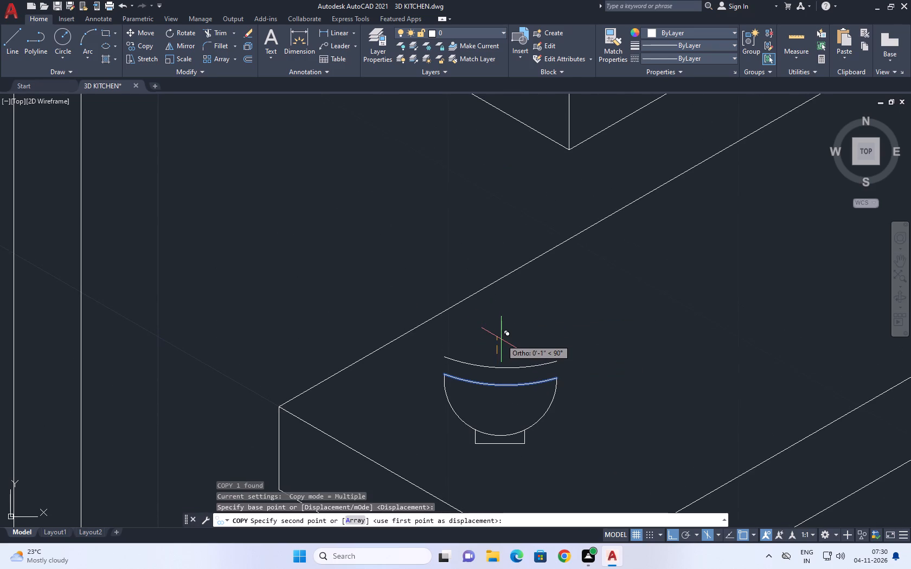
click(502, 342)
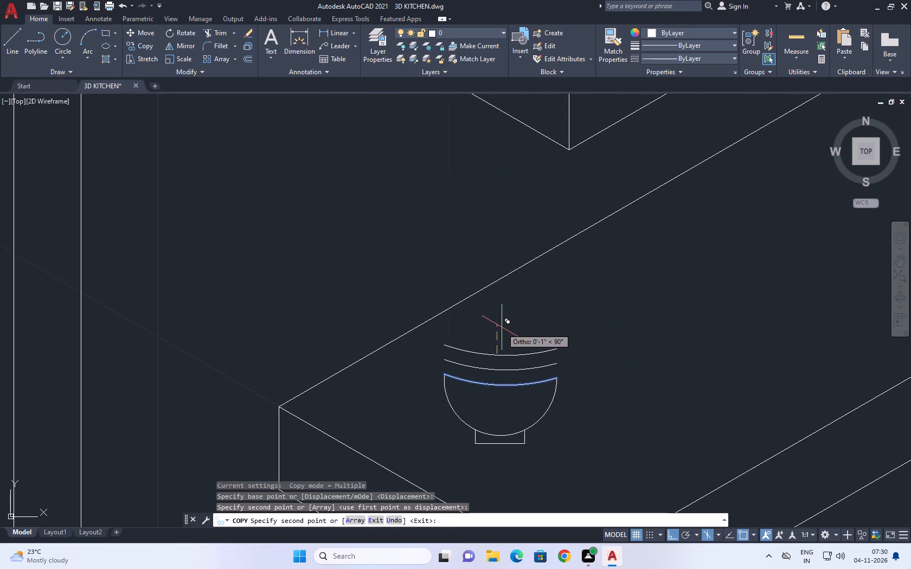
click(503, 325)
click(504, 310)
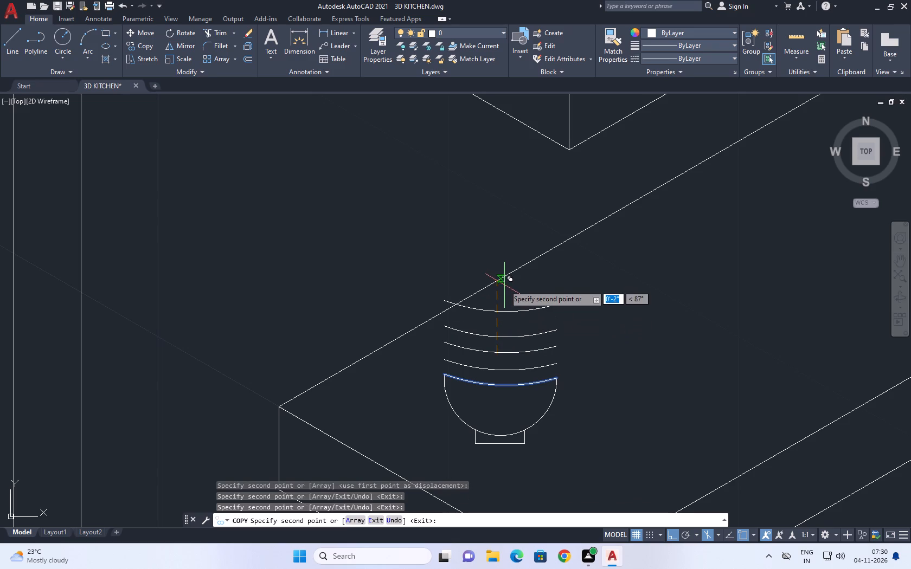
key(Escape)
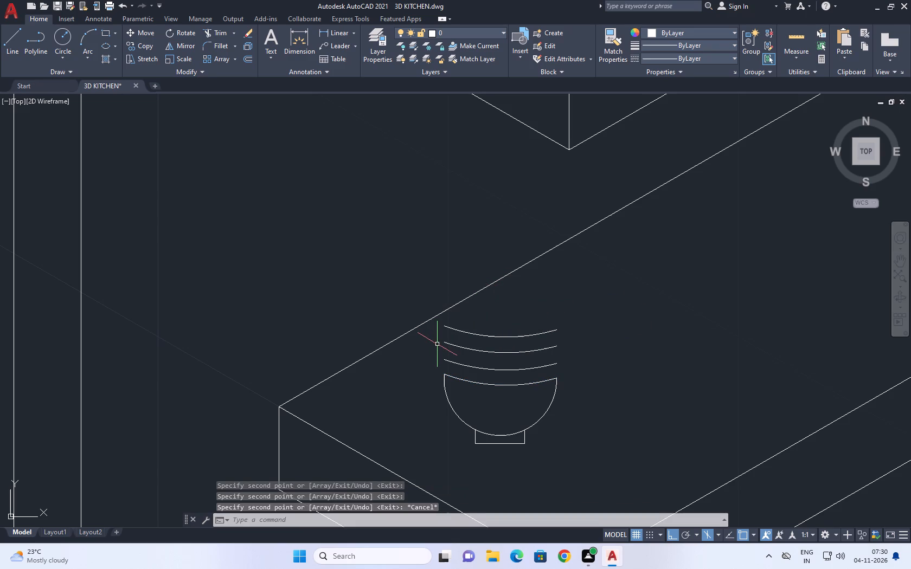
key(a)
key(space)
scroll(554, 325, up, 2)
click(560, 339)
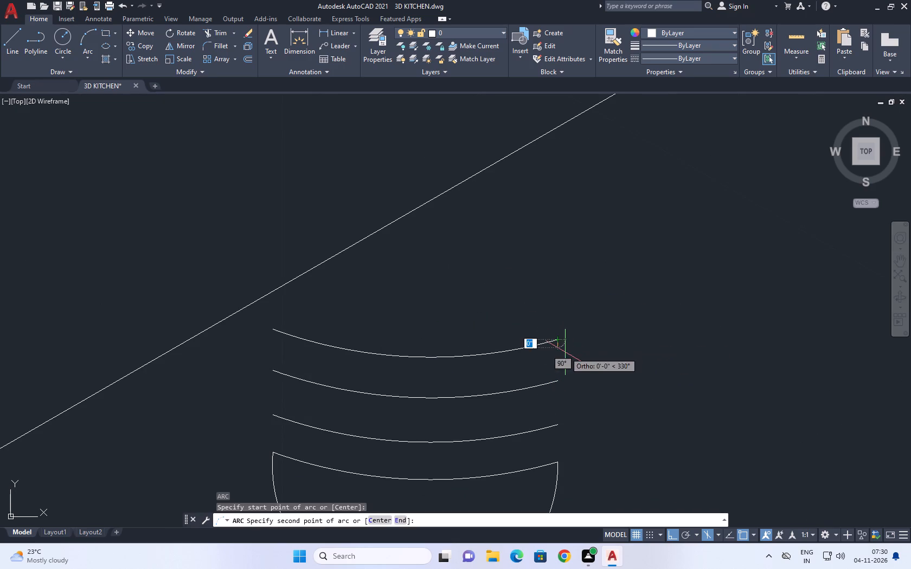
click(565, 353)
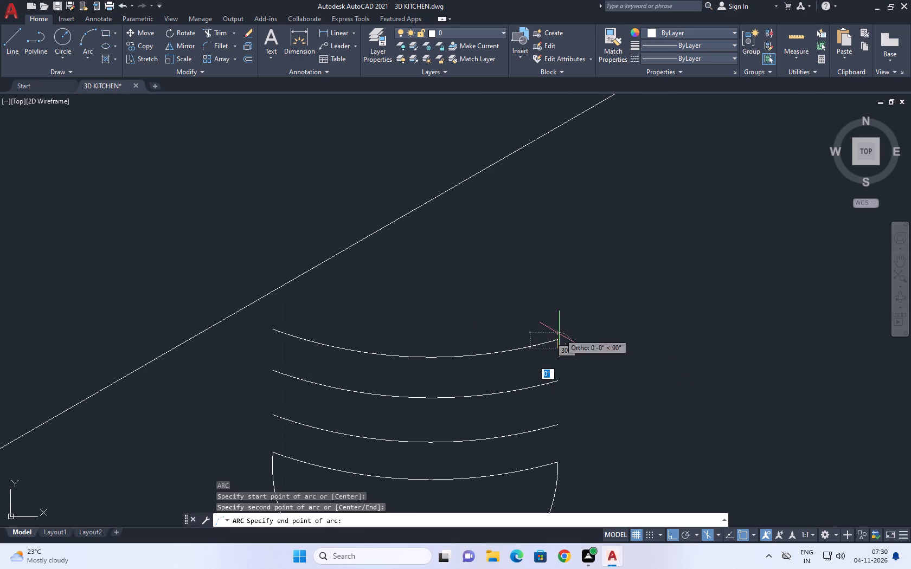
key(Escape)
With Ortho off, draw an outward-bulging three-point arc joining the right ends of the top two rim arcs.
text(a)
key(space)
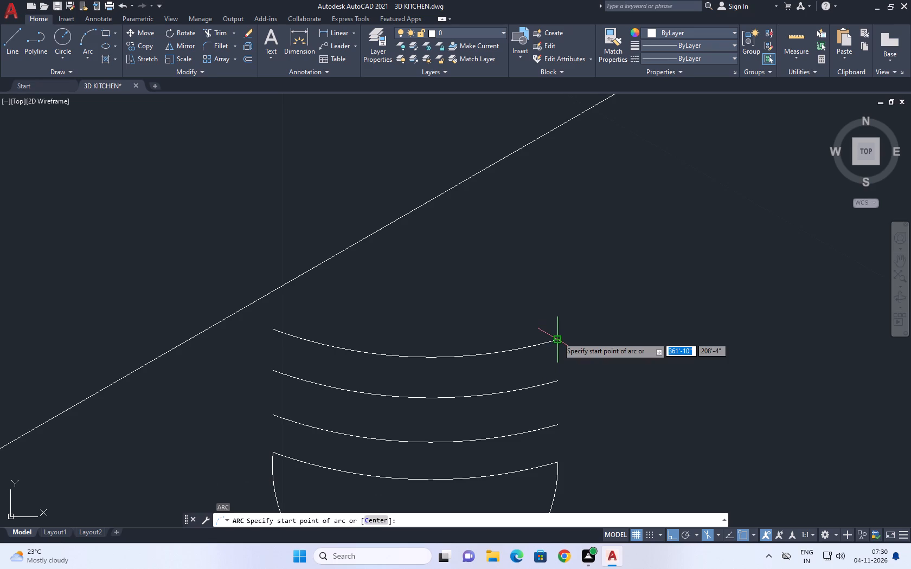
key(F8)
scroll(559, 342, up, 2)
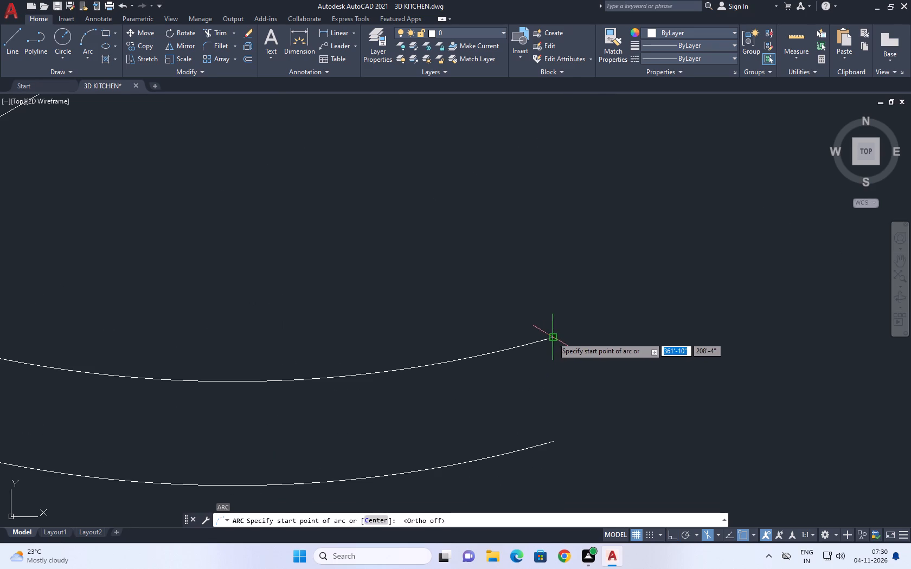
click(554, 335)
click(586, 355)
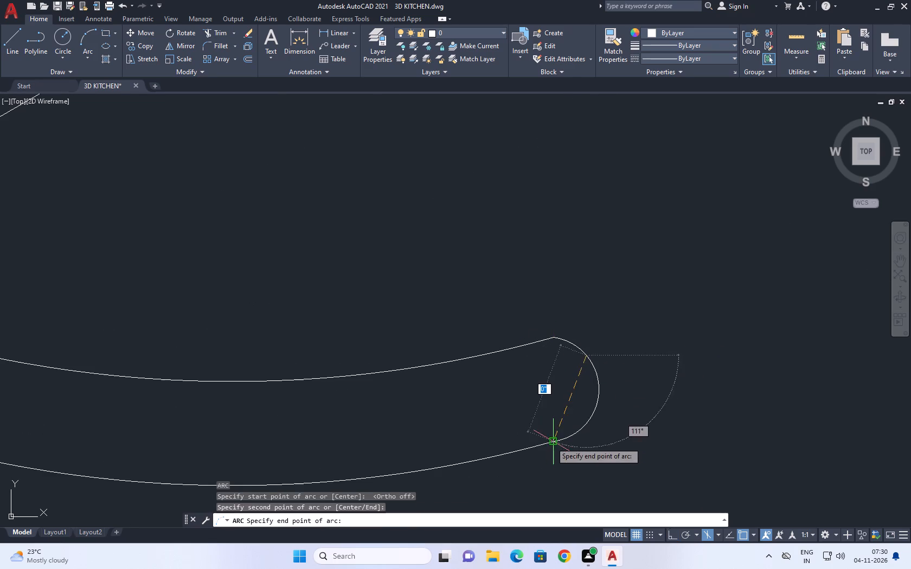
click(551, 442)
Flatten the new upper right side arc by stretching its midpoint inward.
middle_drag(600, 393, 553, 309)
drag(618, 321, 554, 303)
click(521, 295)
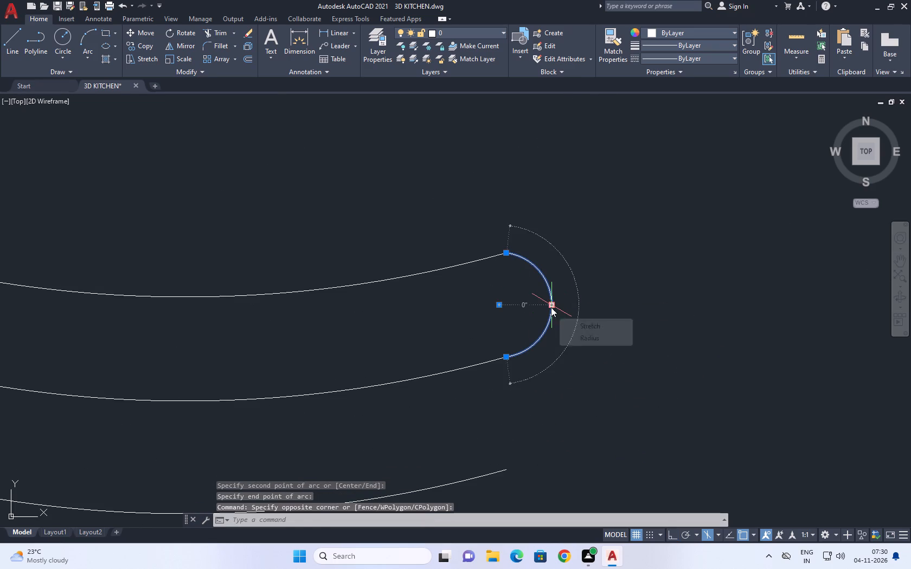
click(551, 307)
click(527, 308)
scroll(535, 307, down, 5)
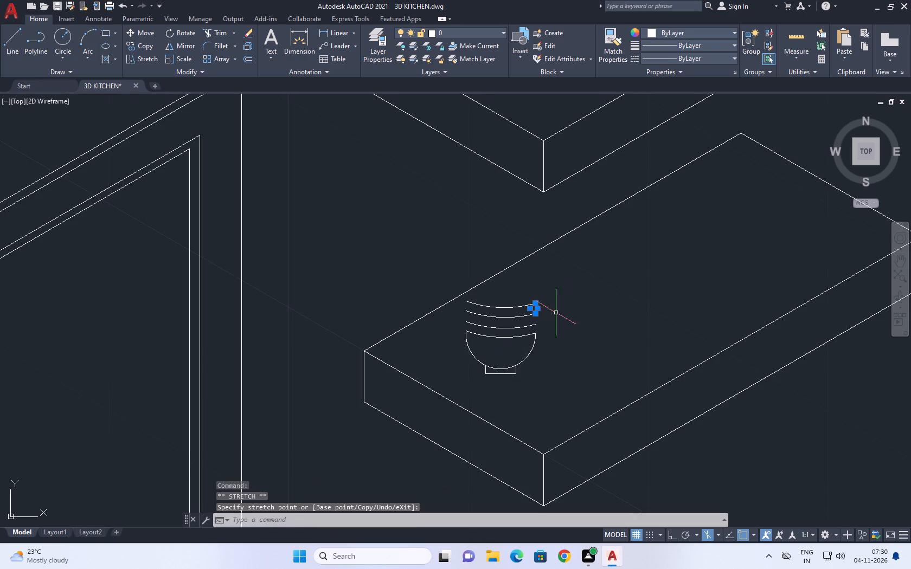
Draw two more outward-bulging arcs down the right side, joining the second rim to the third and the third to the bowl.
right_click(613, 258)
click(645, 264)
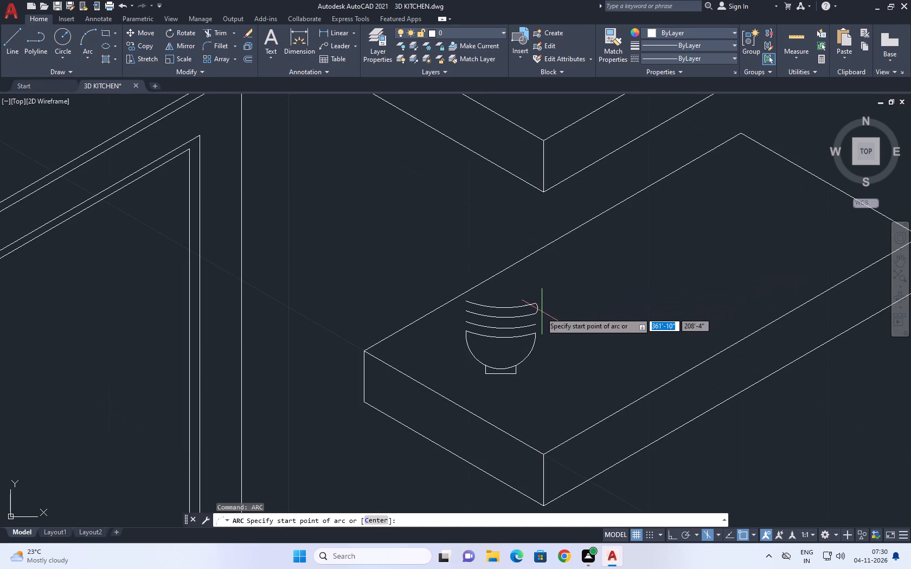
scroll(534, 316, up, 5)
click(542, 314)
click(556, 337)
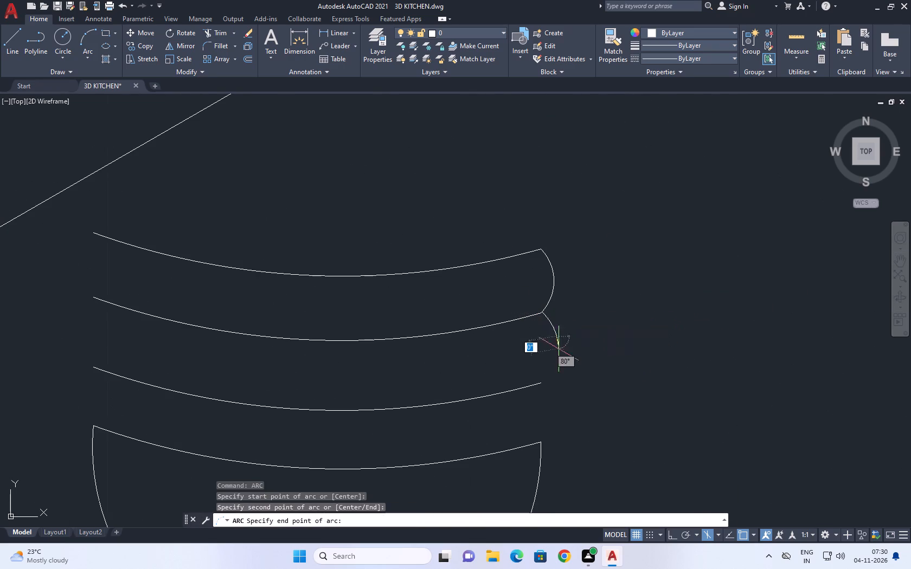
click(543, 383)
middle_drag(606, 367, 579, 221)
key(space)
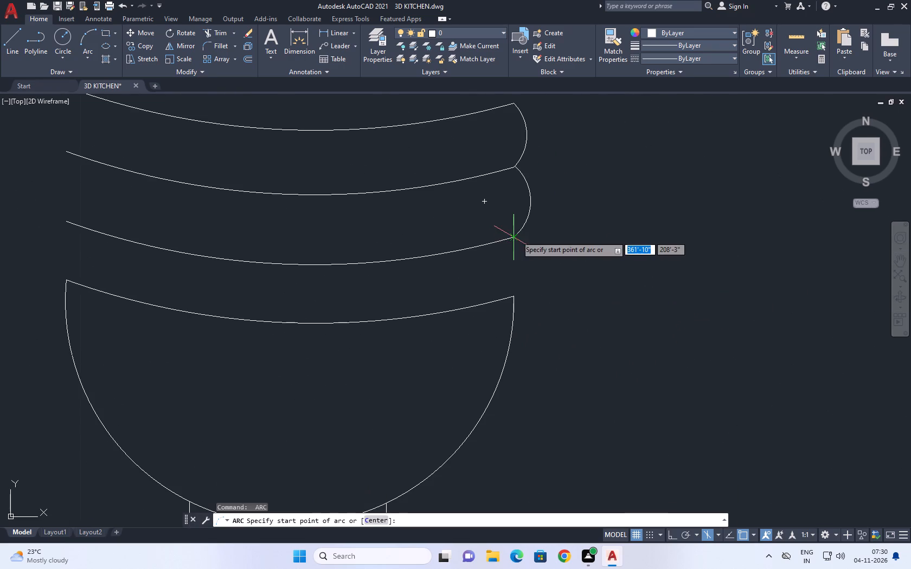
click(514, 237)
click(521, 253)
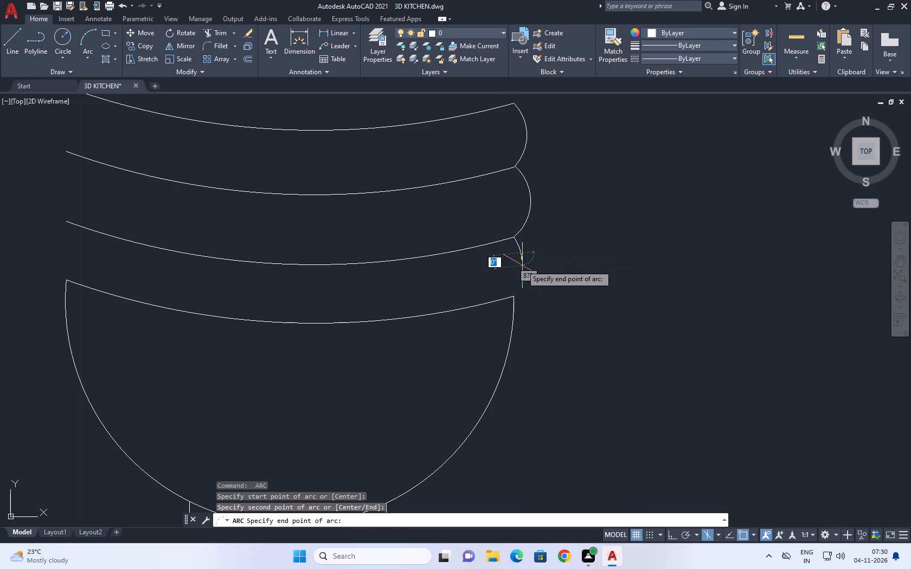
click(513, 301)
Draw three outward-bulging arcs down the left side, joining the ends of the stacked rim arcs down to the bowl's rim.
scroll(549, 267, down, 4)
key(space)
scroll(466, 245, up, 1)
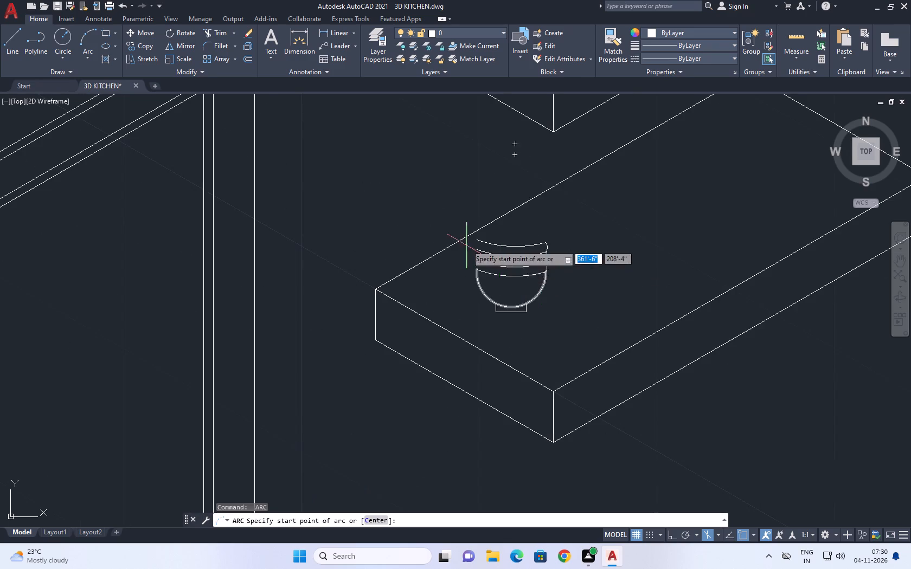
scroll(466, 245, up, 2)
click(510, 224)
click(500, 243)
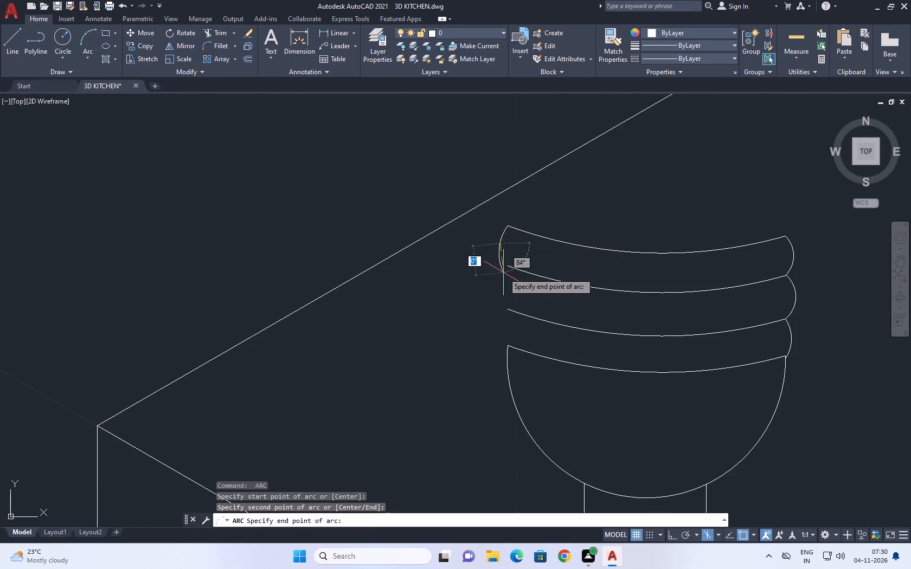
click(505, 265)
key(space)
click(507, 267)
click(502, 280)
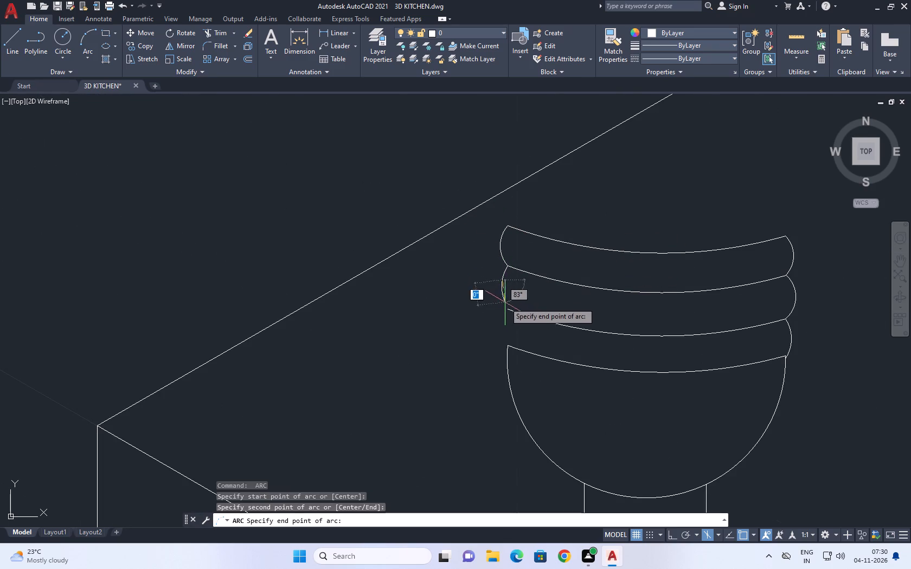
click(509, 309)
middle_drag(512, 297, 516, 250)
key(space)
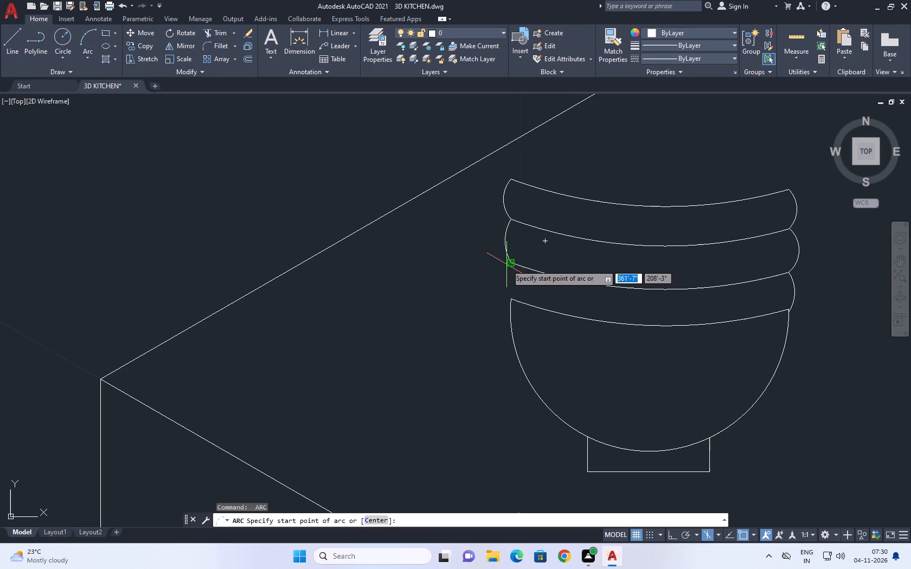
click(506, 264)
click(499, 281)
click(510, 301)
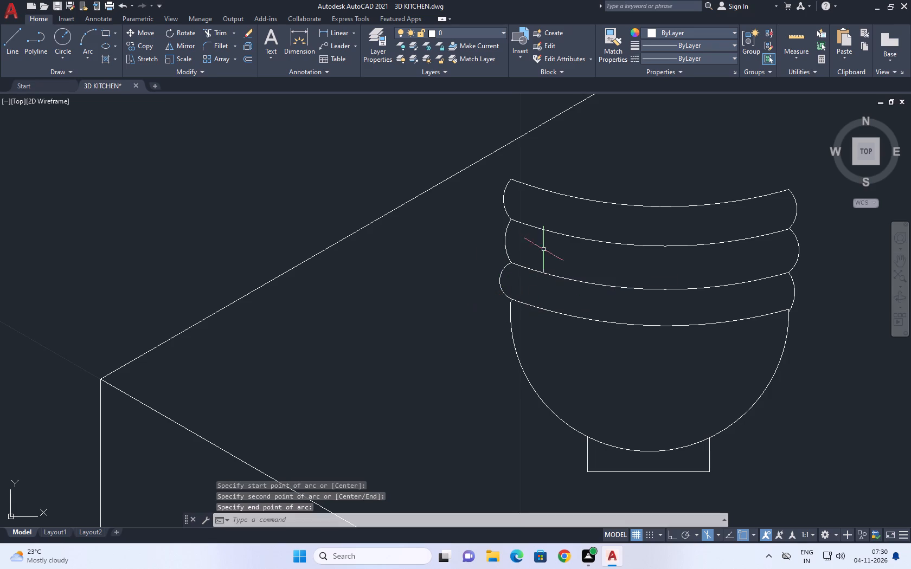
Move the lower end of the lowest right side arc onto the right corner of the bowl's rim and deselect it.
middle_drag(784, 311, 564, 275)
scroll(570, 271, up, 5)
click(593, 275)
click(577, 219)
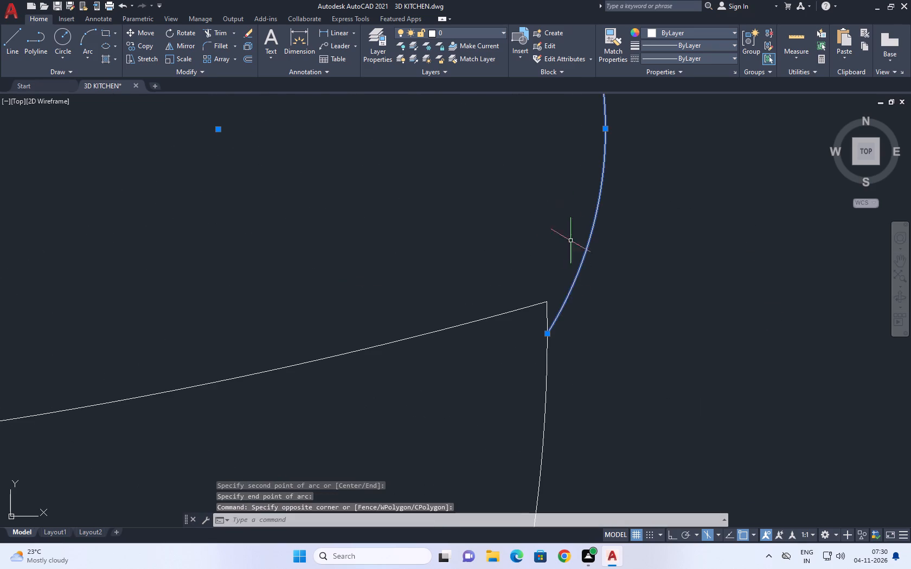
click(547, 334)
click(546, 300)
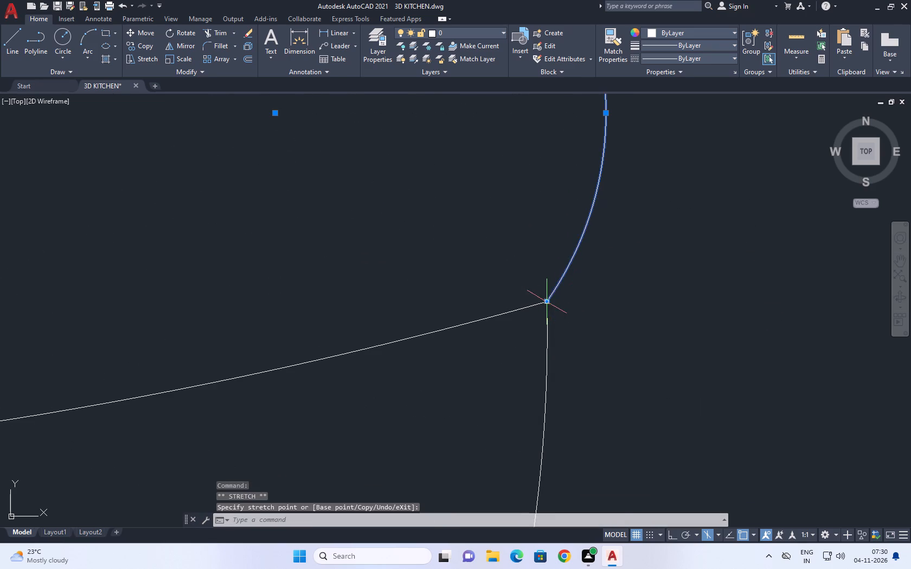
right_click(509, 232)
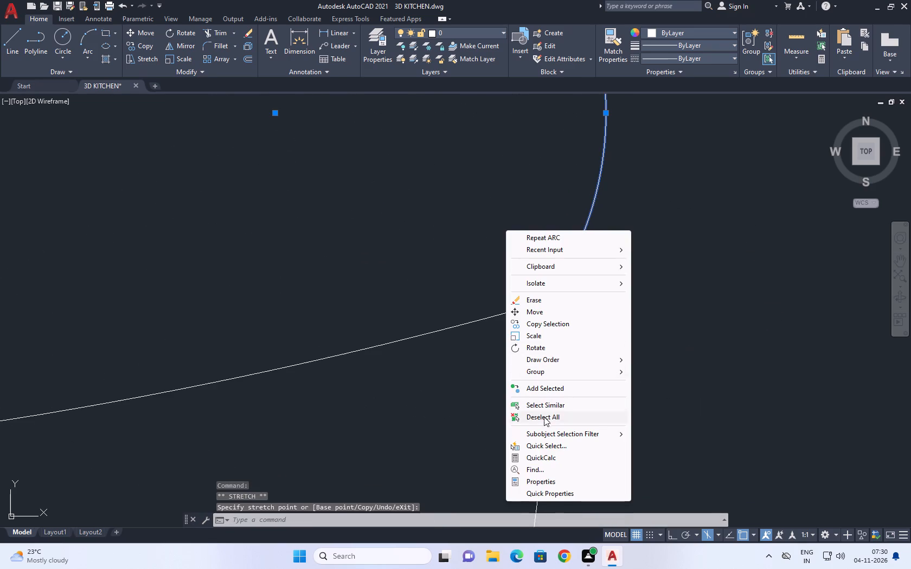
click(544, 418)
Flatten the lowest left side arc by stretching its midpoint inward to resemble the side arcs above it.
scroll(455, 356, down, 6)
middle_drag(380, 342, 405, 344)
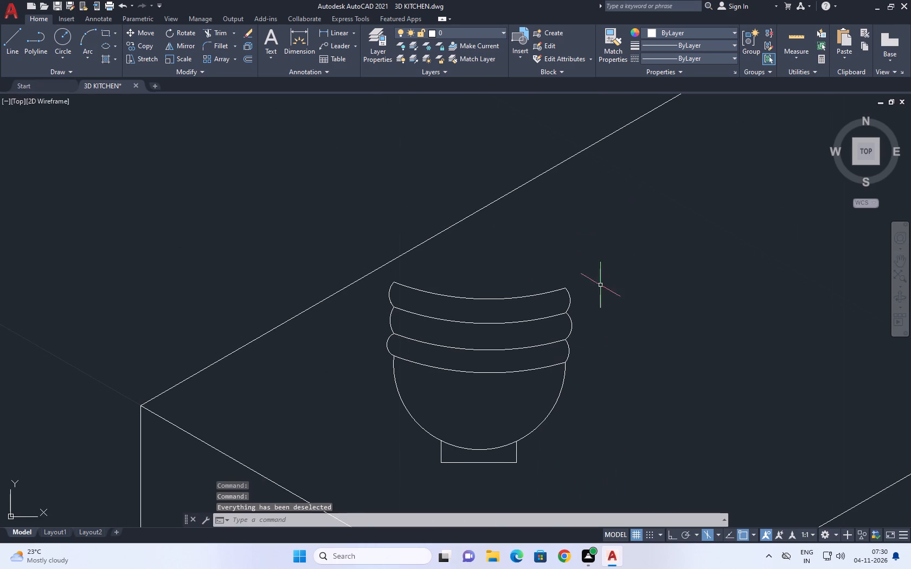
scroll(379, 337, up, 1)
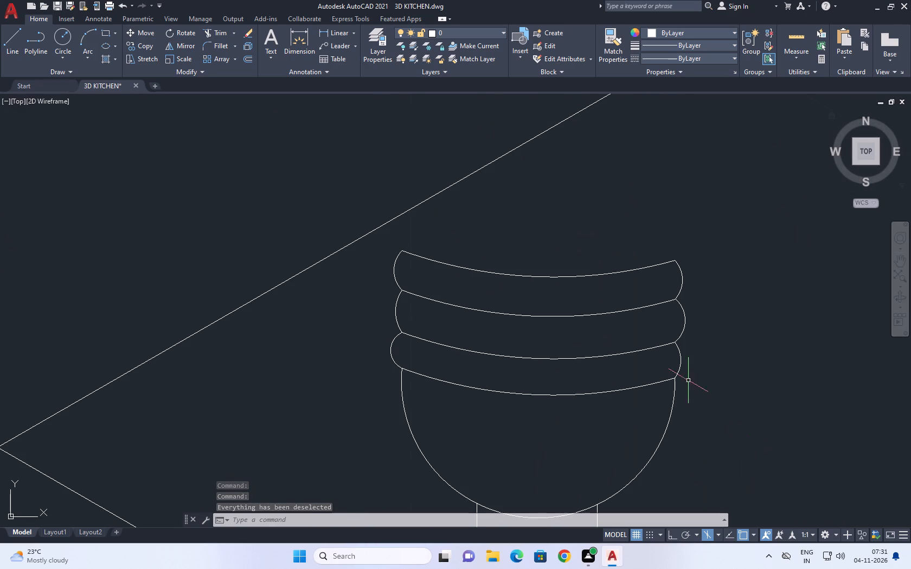
scroll(389, 354, up, 2)
click(393, 347)
click(371, 355)
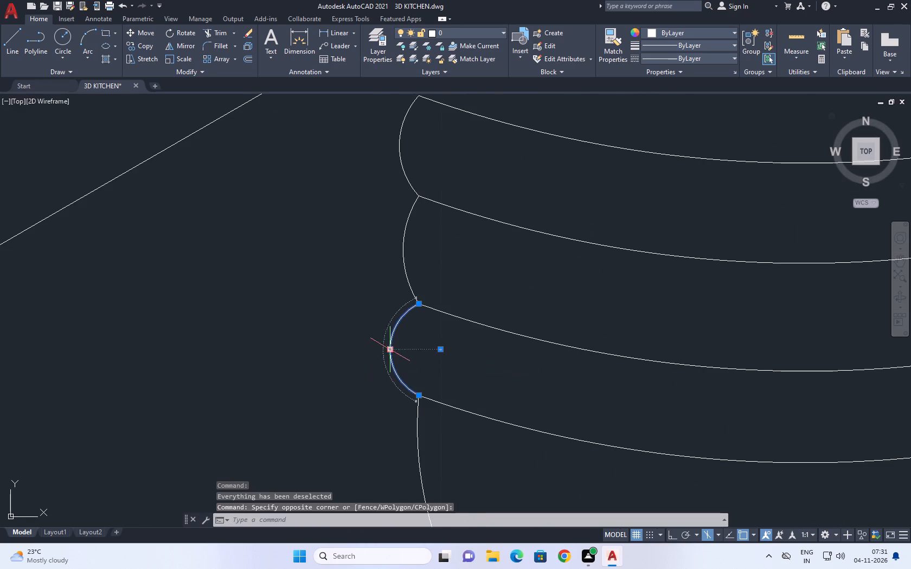
click(391, 352)
click(406, 354)
scroll(366, 348, down, 3)
key(Escape)
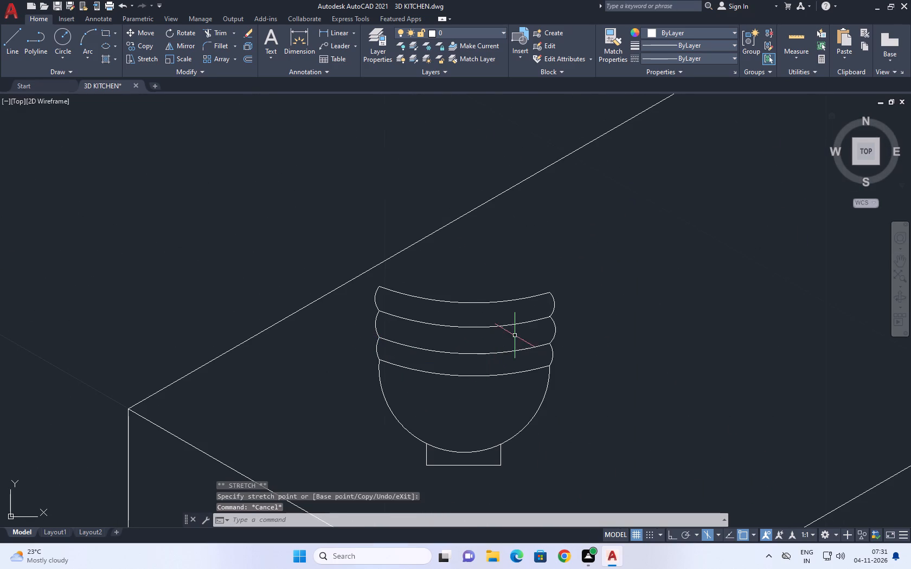
Draw a shallow ellipse over the stack's top rim, with its axis spanning the two ends of the topmost rim arc.
middle_drag(511, 332, 412, 363)
middle_drag(496, 364, 432, 366)
middle_drag(363, 352, 442, 411)
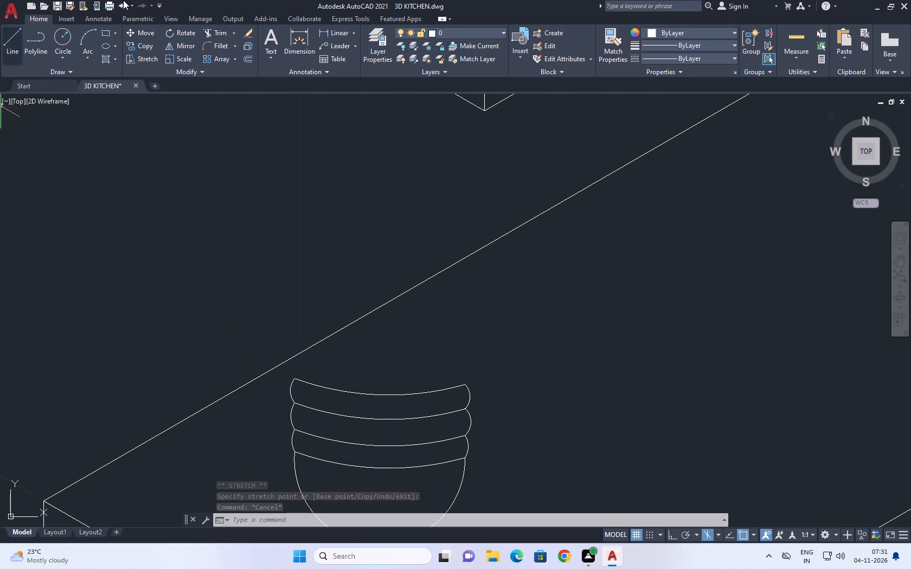
click(106, 43)
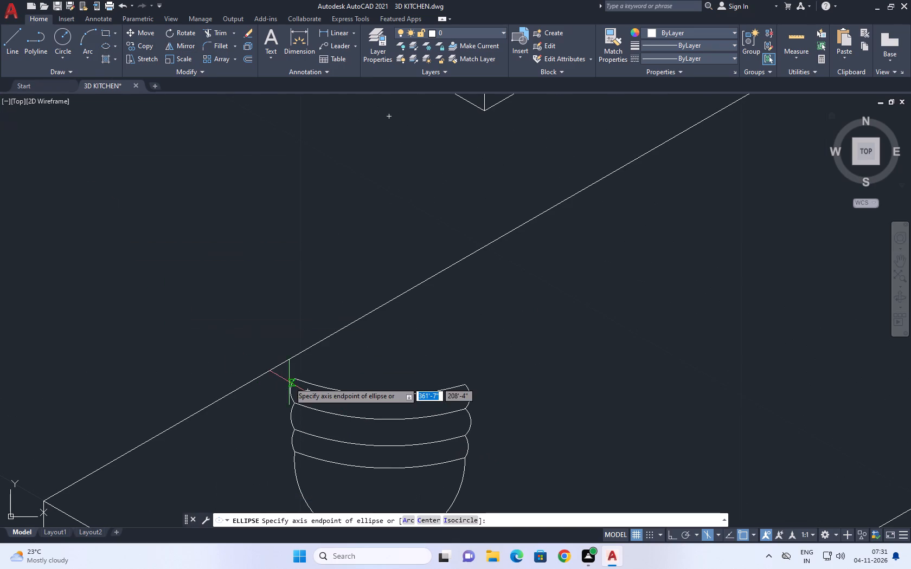
click(294, 379)
click(467, 384)
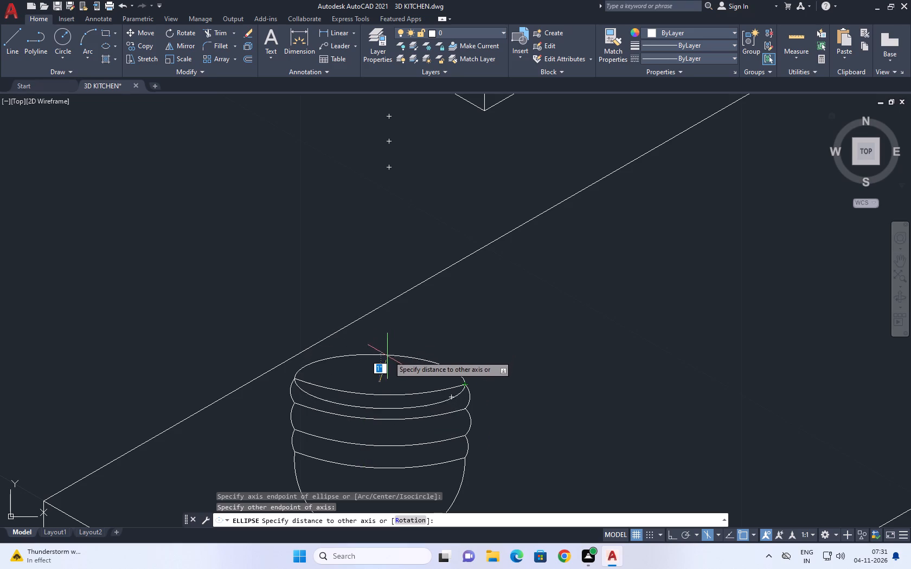
click(365, 383)
Delete the topmost rim arc that lies inside the lower part of the rim ellipse.
scroll(461, 393, down, 1)
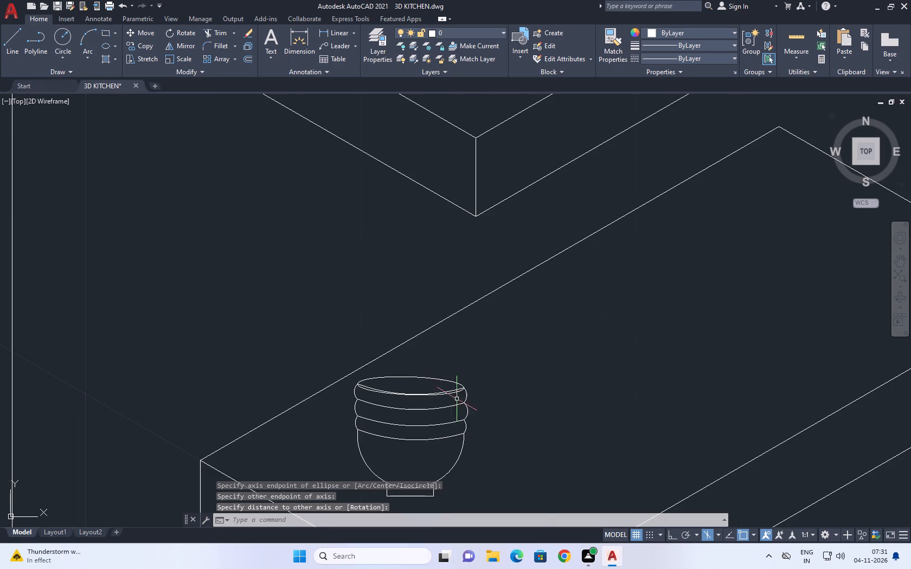
scroll(407, 398, up, 2)
click(514, 380)
click(508, 383)
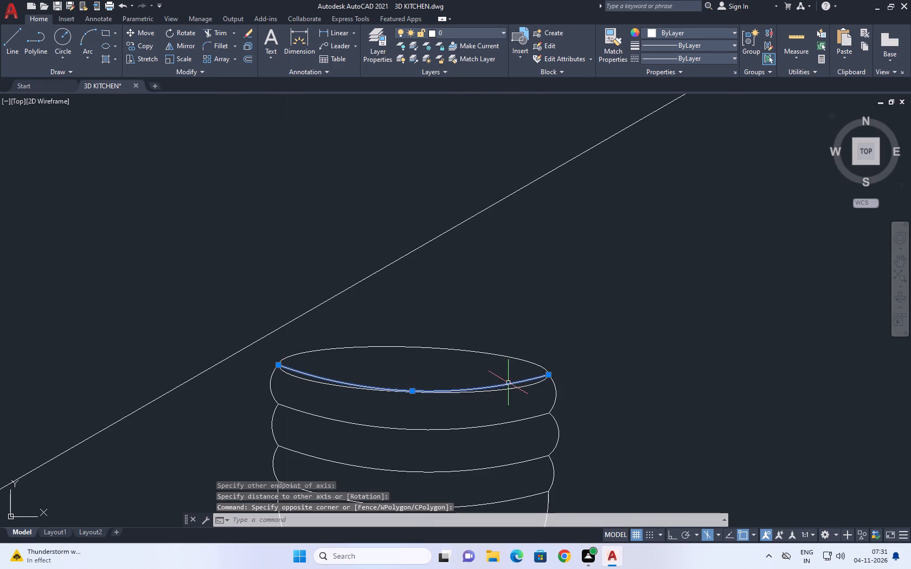
key(Delete)
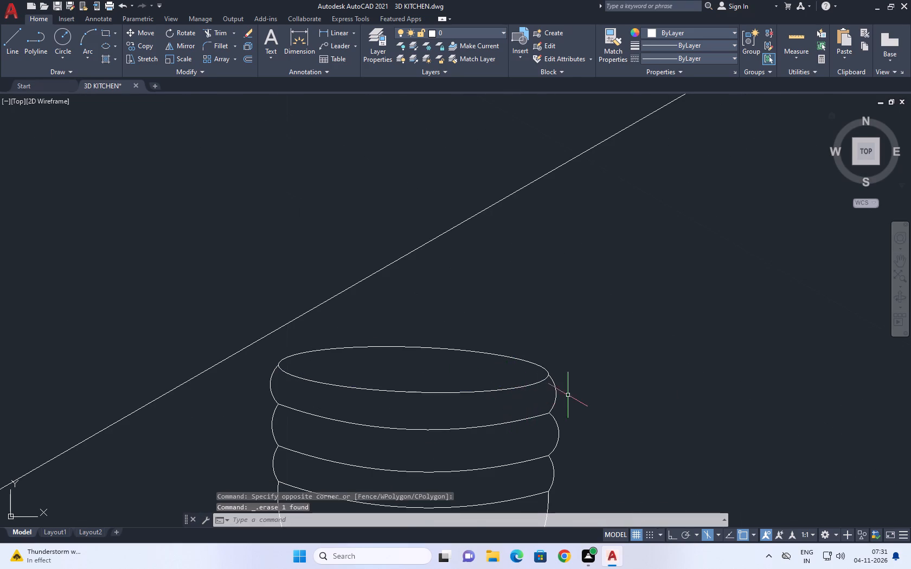
Copy the whole footed bowl stack once, placing the copy beside the original, farther along the lower slab.
scroll(569, 395, down, 3)
middle_drag(660, 360, 626, 342)
scroll(656, 341, down, 1)
middle_drag(656, 341, 624, 352)
middle_drag(593, 435, 549, 289)
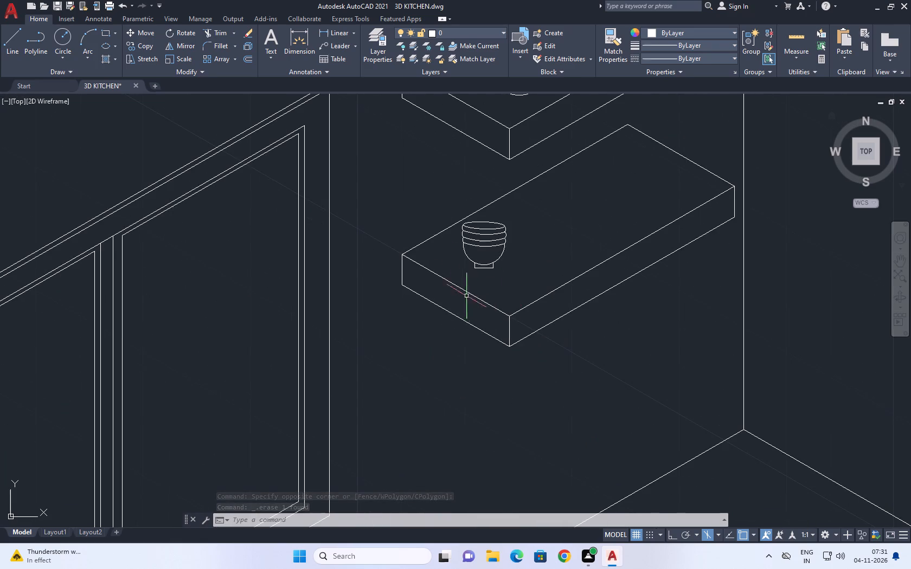
click(455, 196)
click(516, 275)
middle_drag(505, 234, 512, 268)
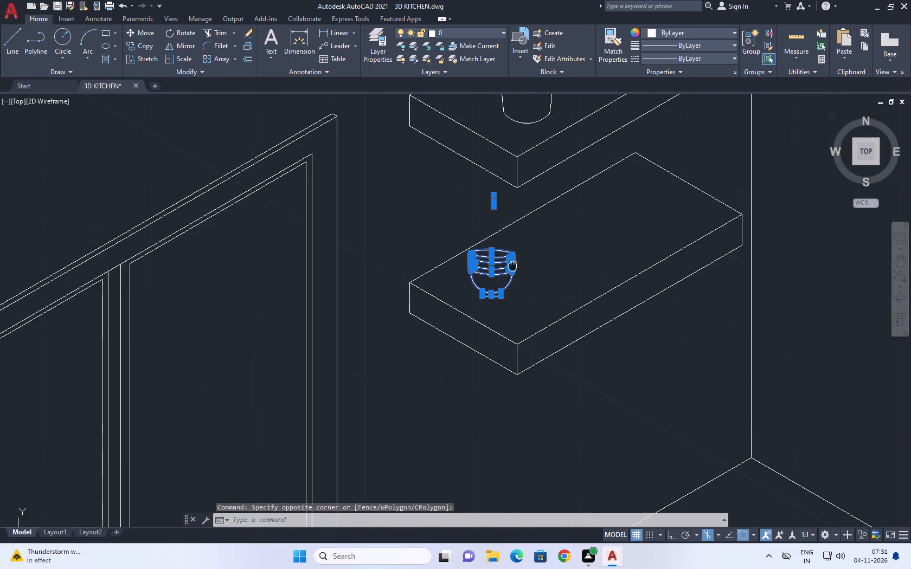
middle_drag(512, 268, 516, 298)
text(co)
key(space)
click(526, 325)
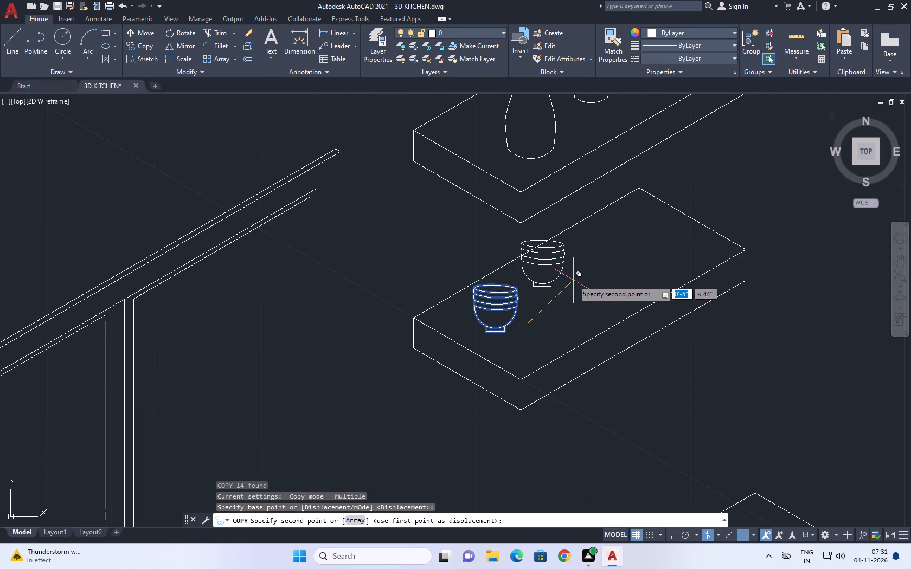
click(575, 311)
key(space)
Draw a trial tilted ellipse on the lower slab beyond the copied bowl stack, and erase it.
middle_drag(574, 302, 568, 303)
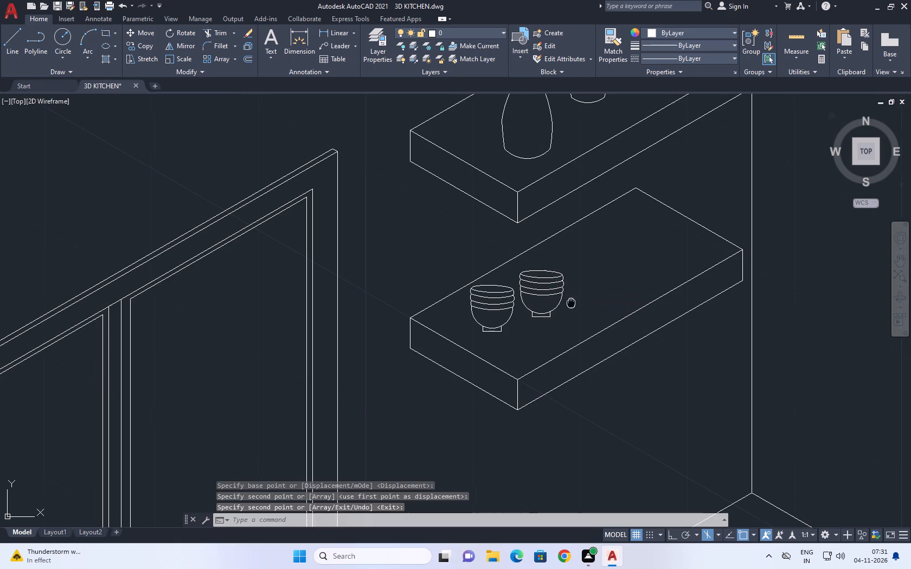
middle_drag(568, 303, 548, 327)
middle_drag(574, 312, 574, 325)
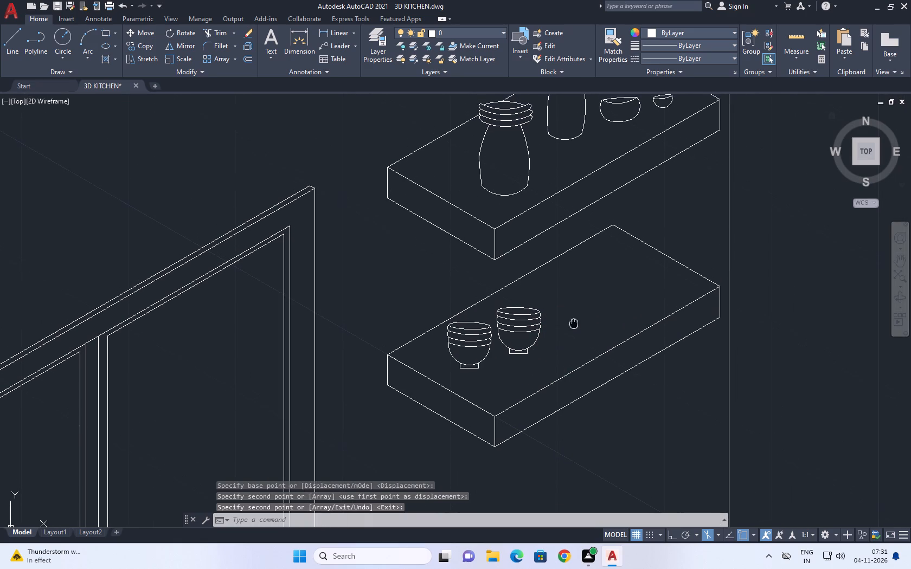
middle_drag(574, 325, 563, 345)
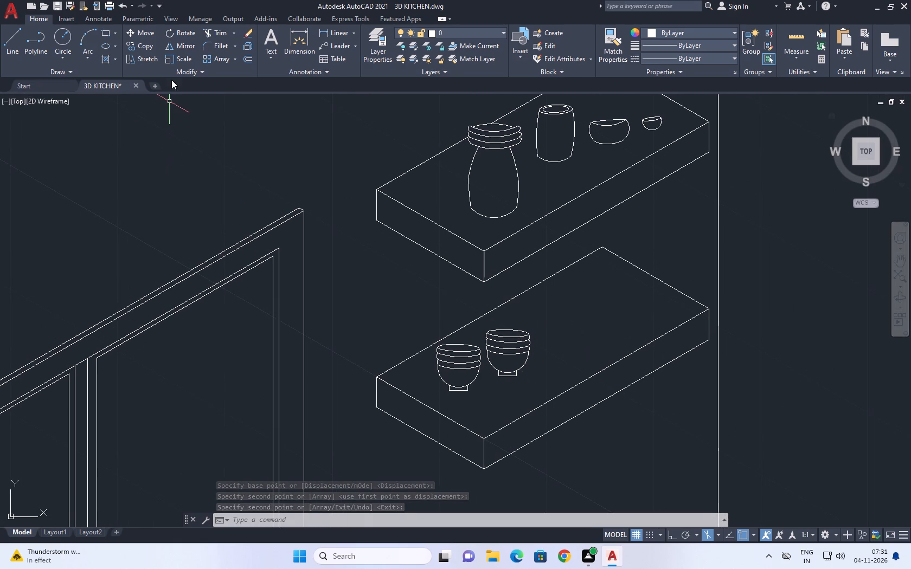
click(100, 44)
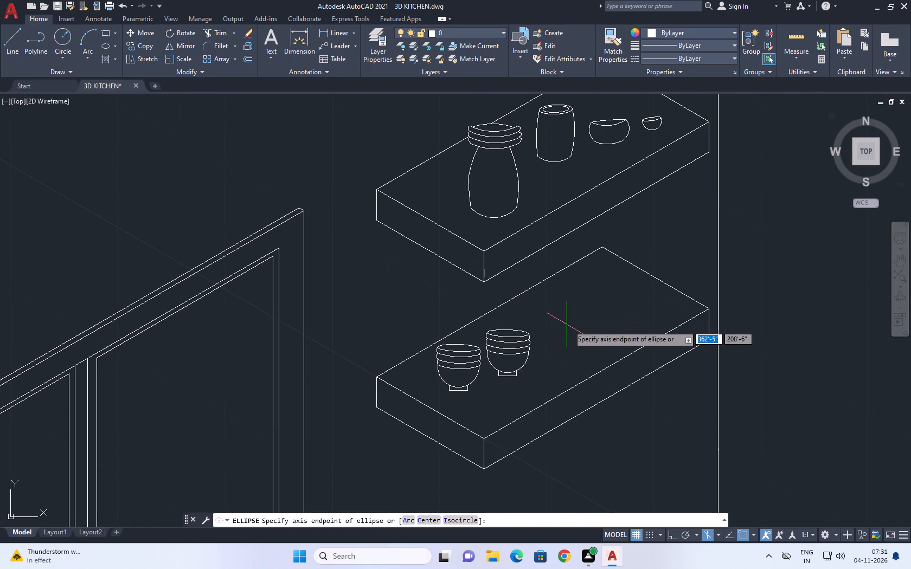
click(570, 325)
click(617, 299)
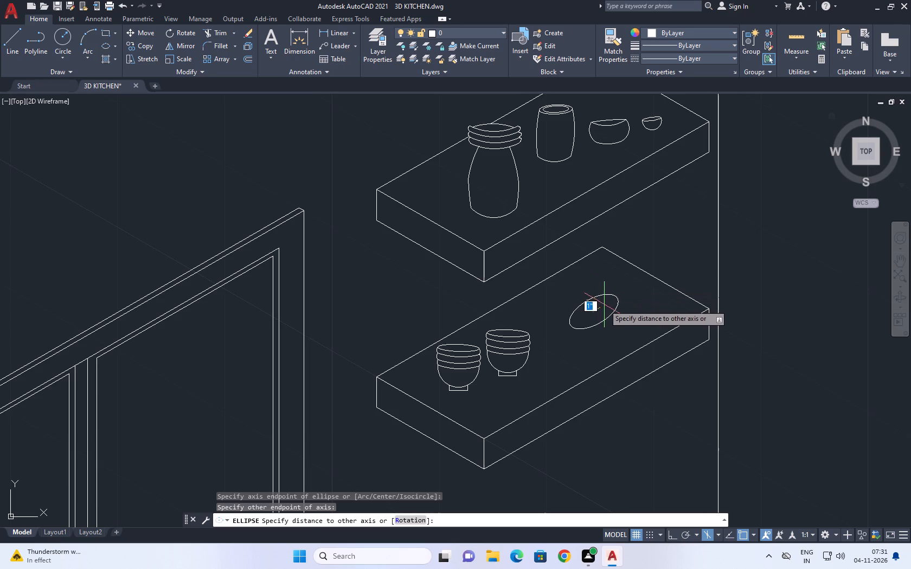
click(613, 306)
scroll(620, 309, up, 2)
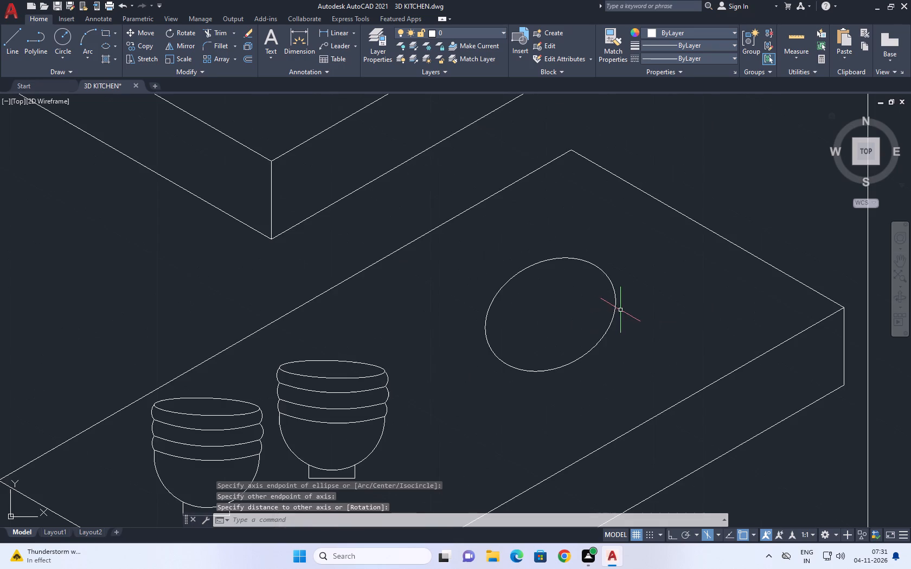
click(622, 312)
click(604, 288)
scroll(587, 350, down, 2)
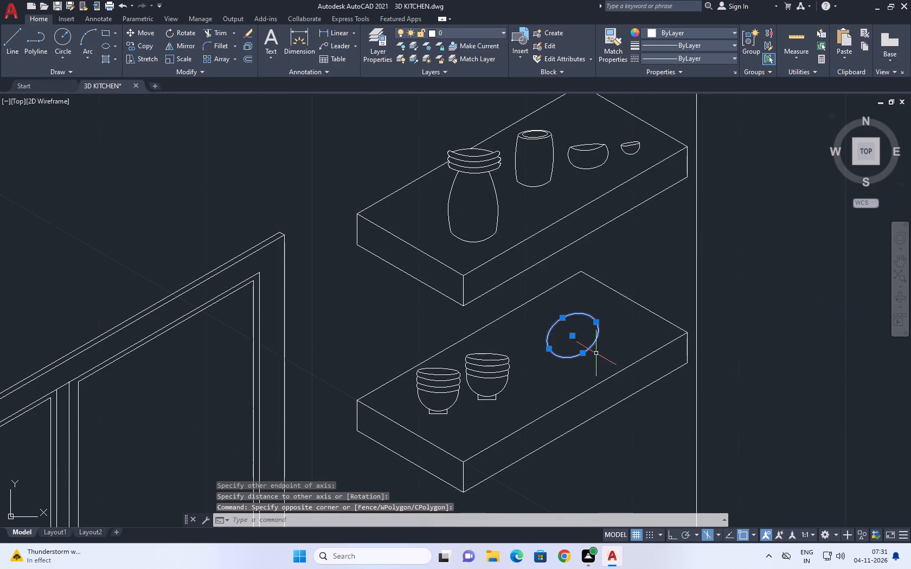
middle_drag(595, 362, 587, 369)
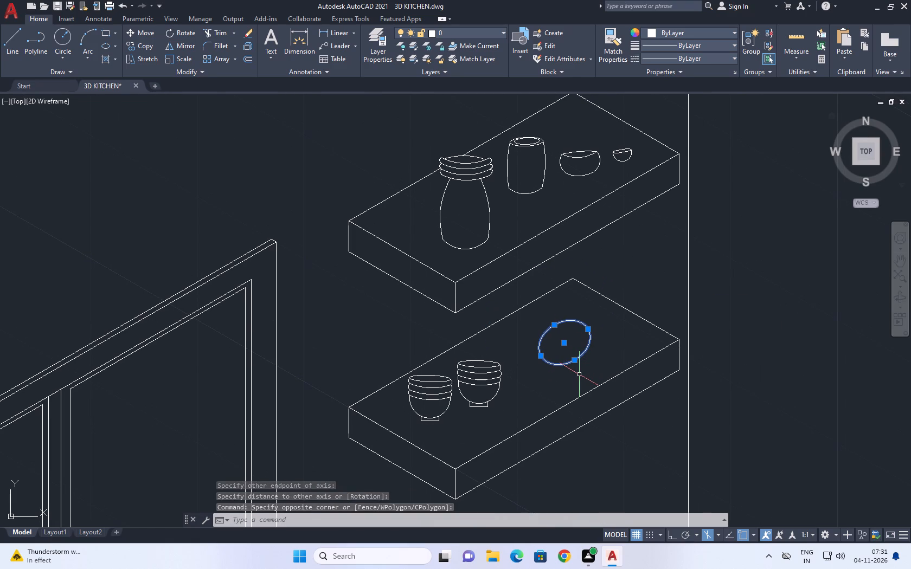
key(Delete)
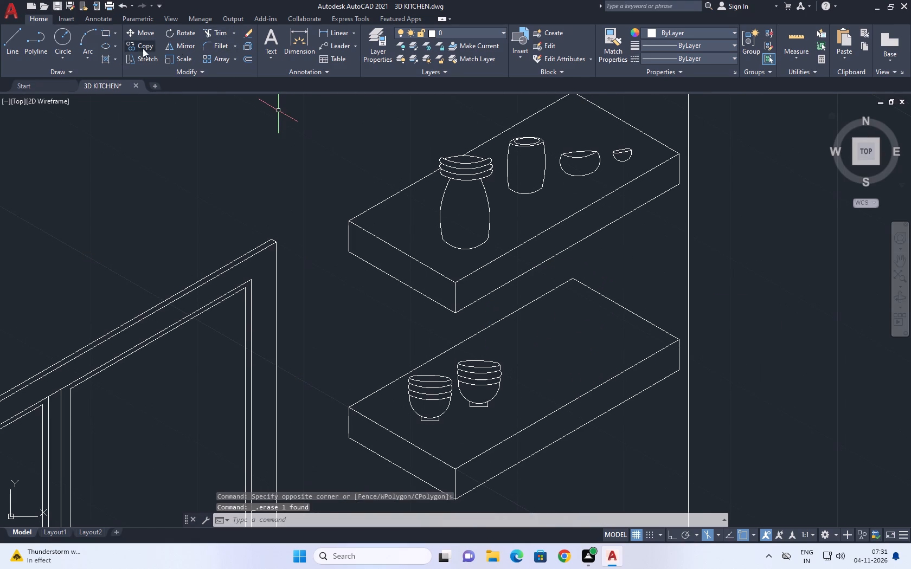
Draw a small, slightly tilted ellipse on the lower slab, toward its far end beyond the two bowl stacks.
click(107, 43)
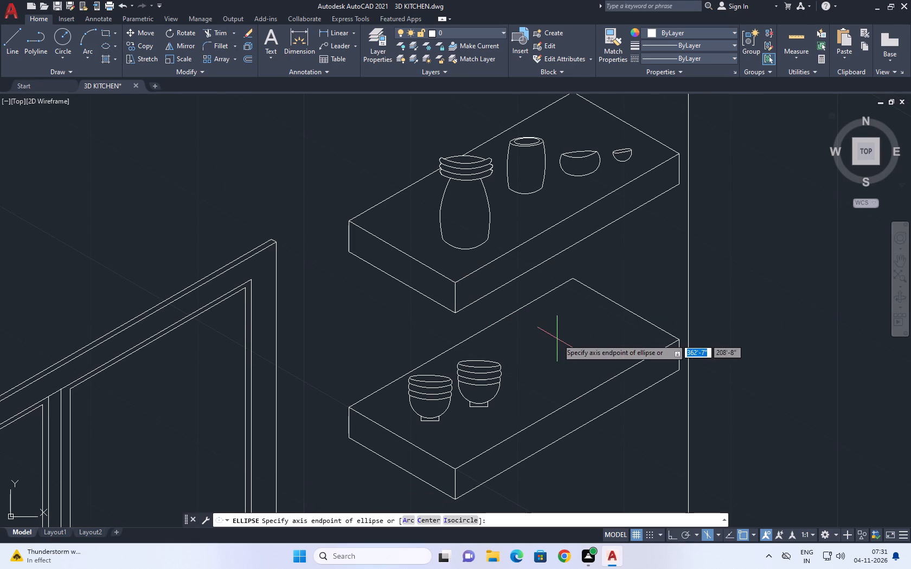
click(557, 339)
click(582, 333)
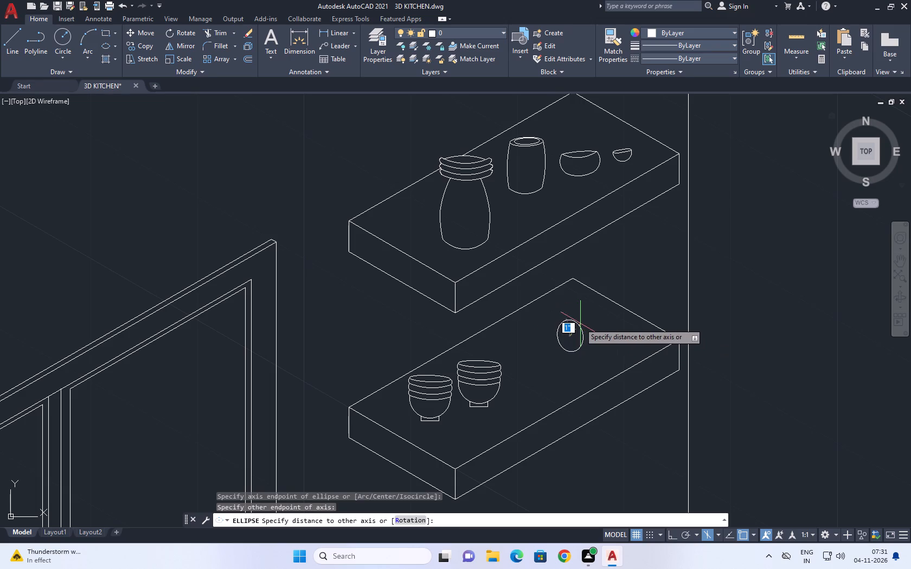
scroll(564, 340, up, 1)
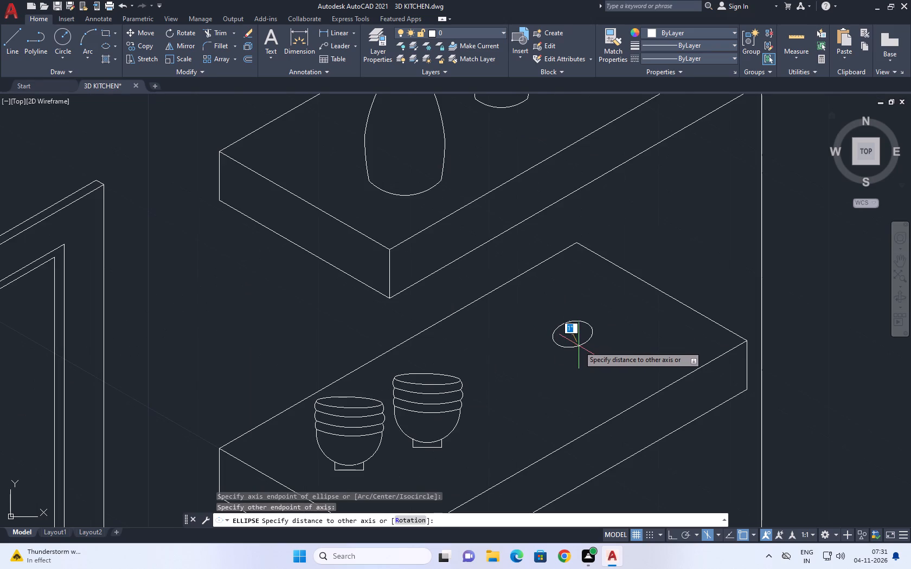
click(582, 346)
Copy the small ellipse a short distance below the original so the two overlap, with ortho off.
scroll(586, 345, up, 2)
click(585, 354)
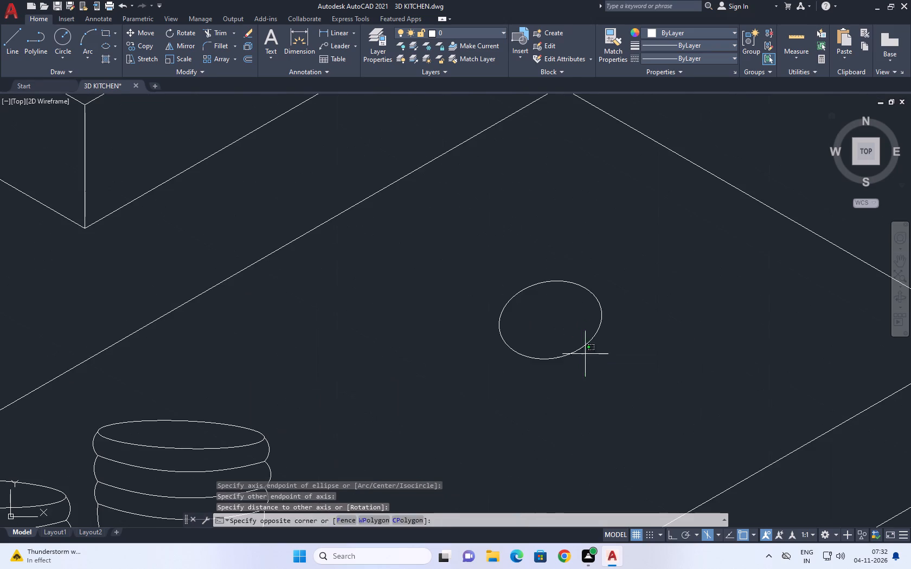
click(572, 331)
text(co)
key(space)
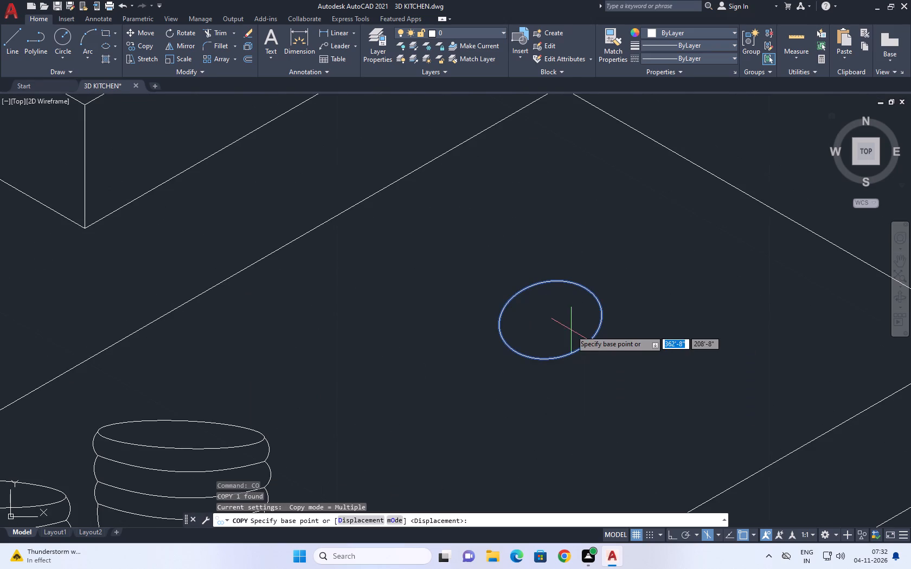
scroll(572, 344, up, 2)
click(571, 372)
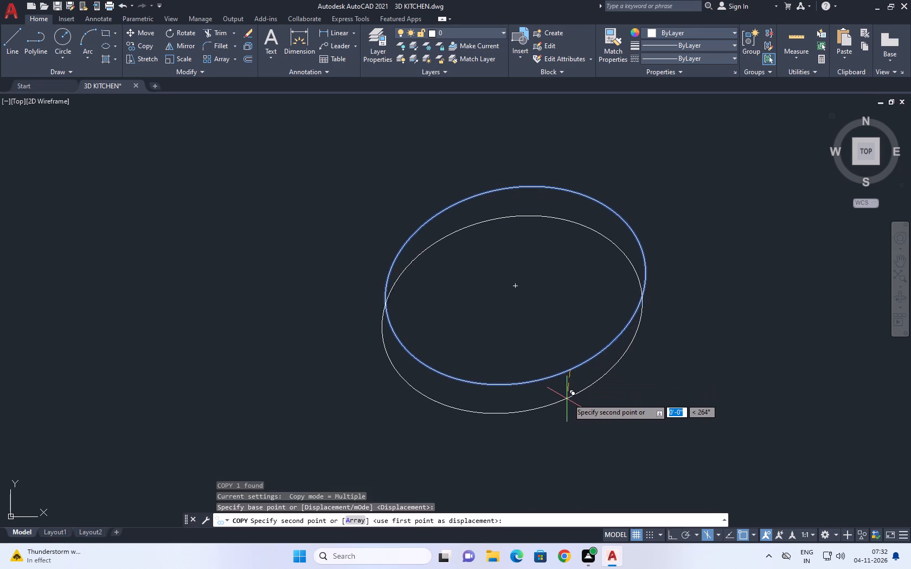
key(F5)
scroll(574, 396, down, 2)
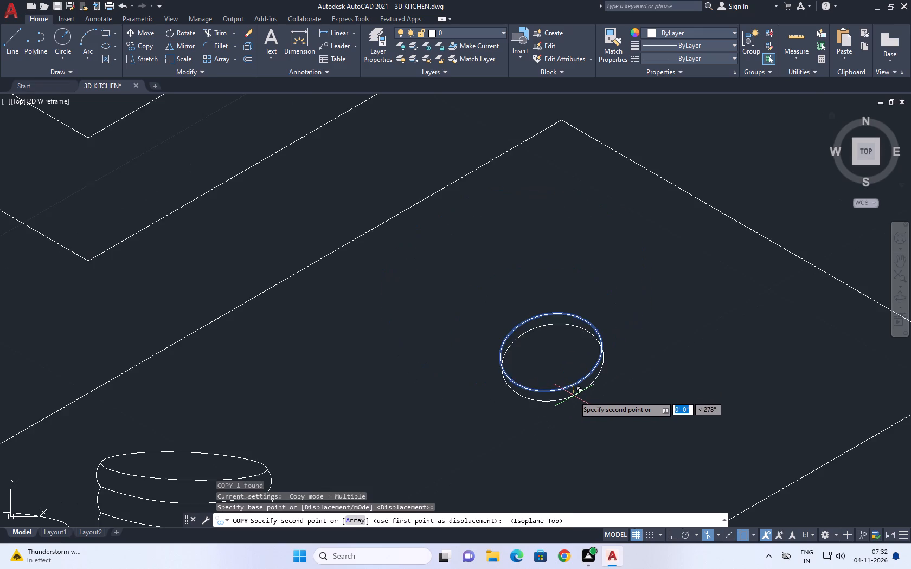
middle_drag(580, 415, 563, 344)
key(F8)
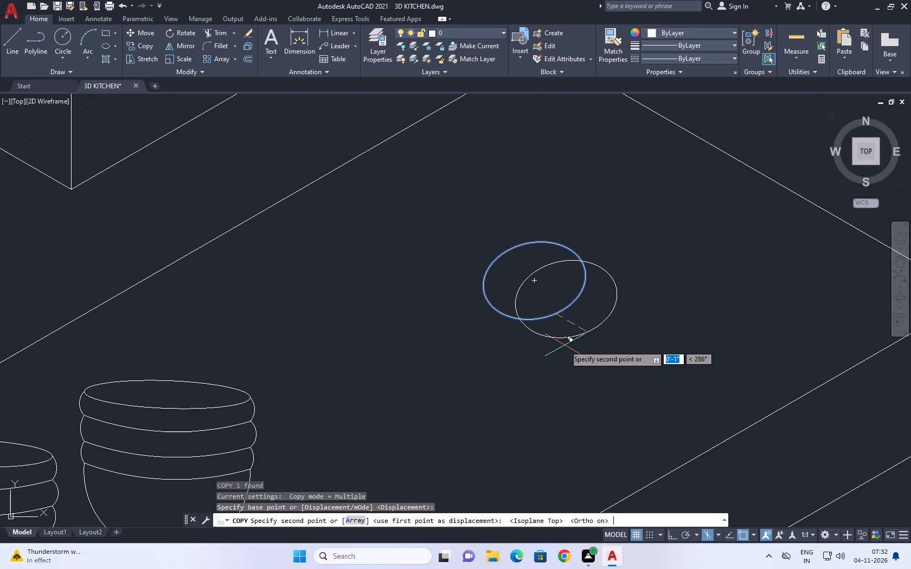
key(F8)
key(F5)
scroll(563, 345, up, 2)
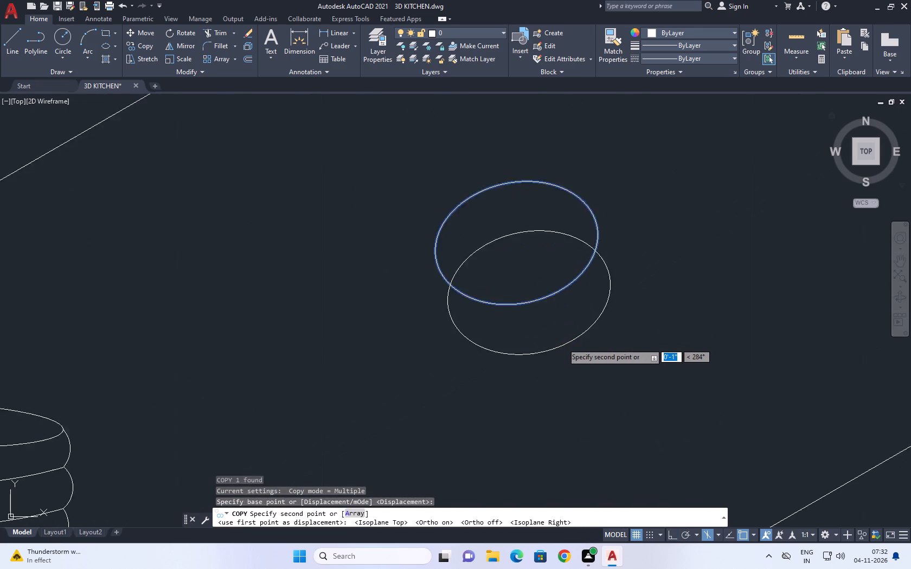
scroll(551, 304, down, 1)
middle_drag(549, 303, 530, 258)
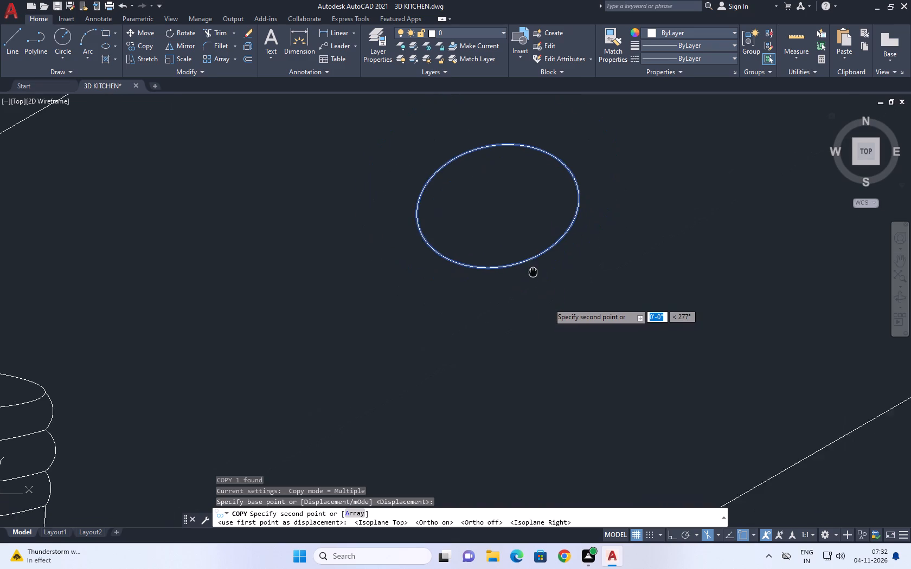
middle_drag(530, 258, 527, 234)
click(527, 230)
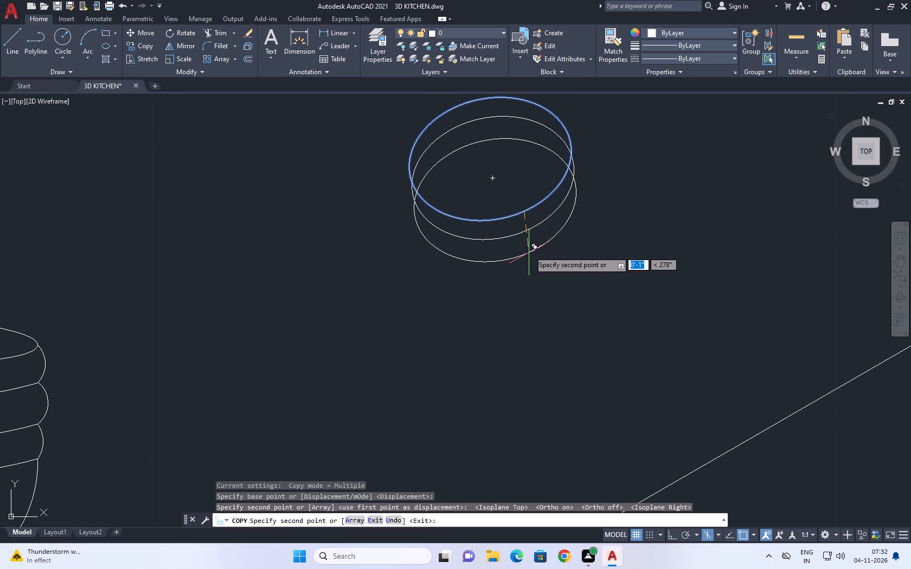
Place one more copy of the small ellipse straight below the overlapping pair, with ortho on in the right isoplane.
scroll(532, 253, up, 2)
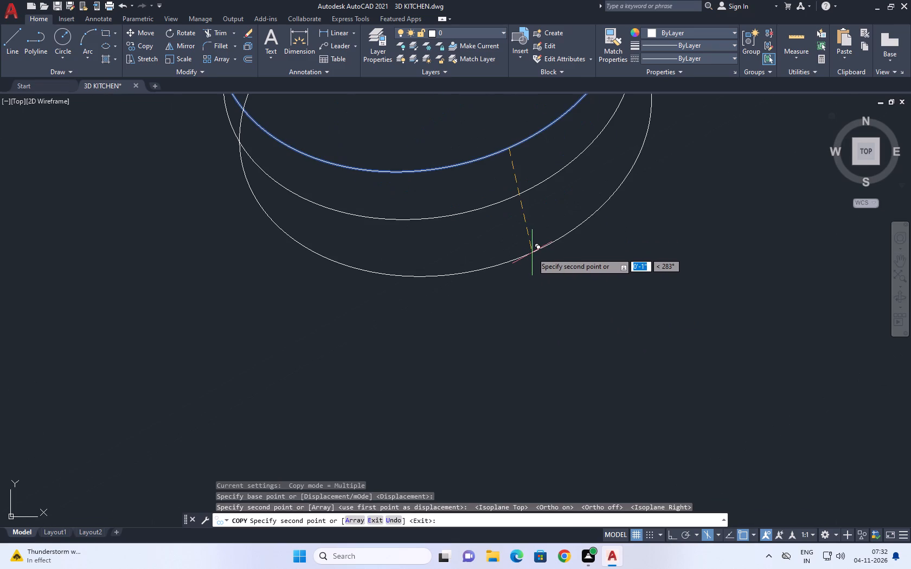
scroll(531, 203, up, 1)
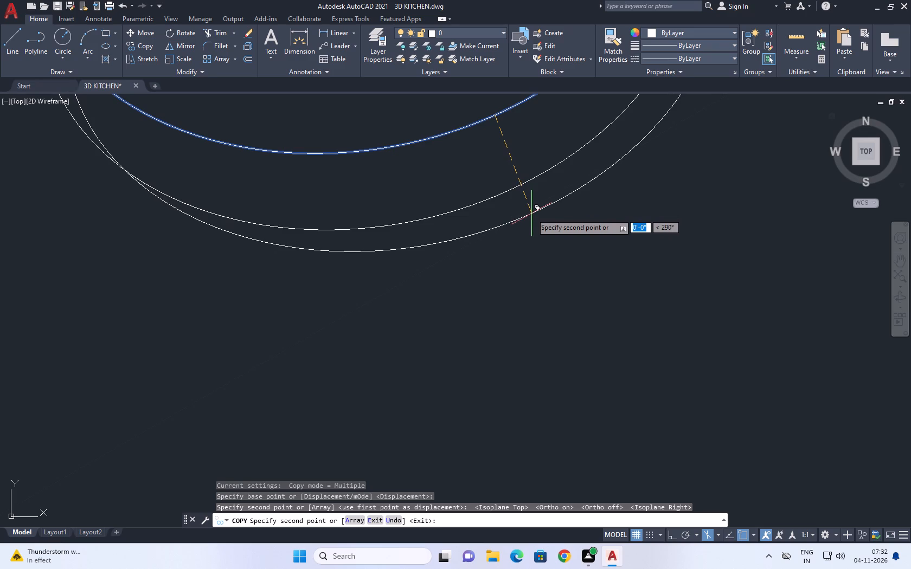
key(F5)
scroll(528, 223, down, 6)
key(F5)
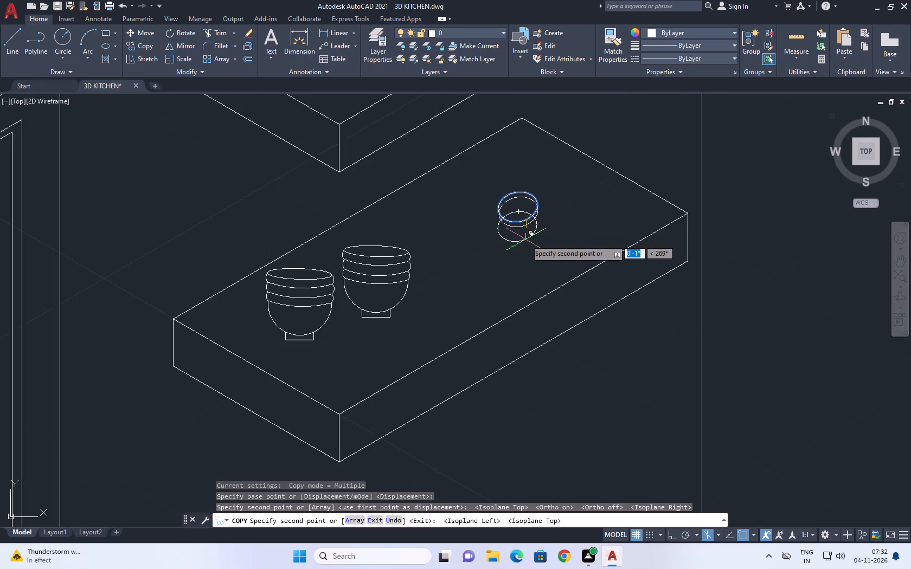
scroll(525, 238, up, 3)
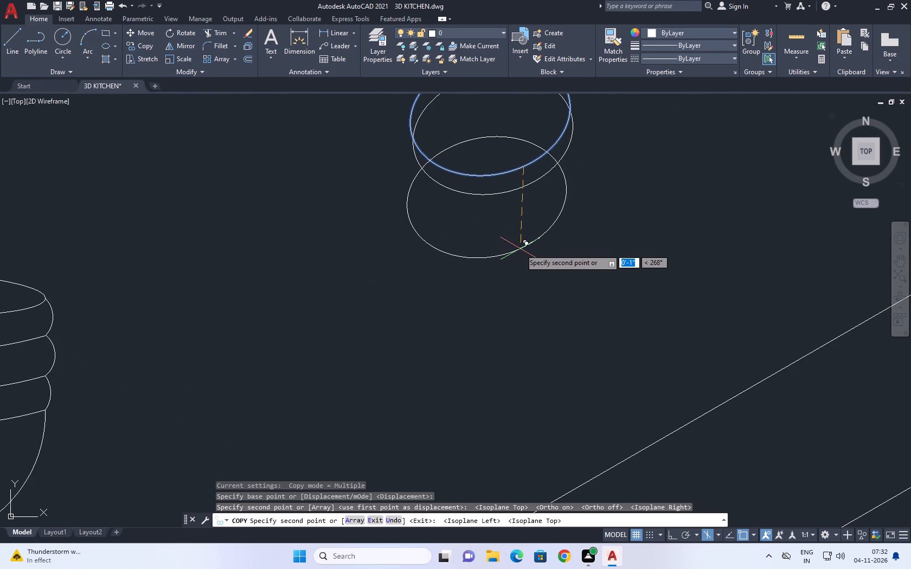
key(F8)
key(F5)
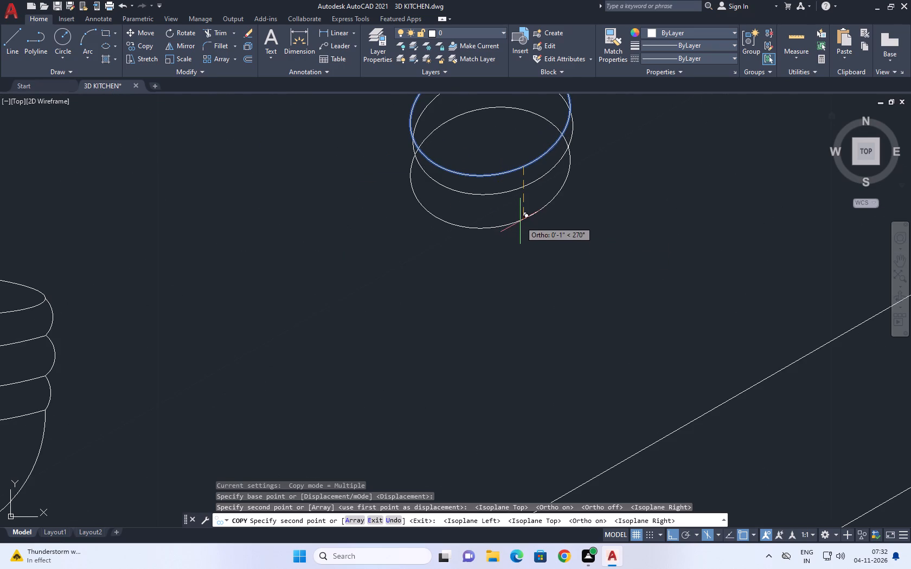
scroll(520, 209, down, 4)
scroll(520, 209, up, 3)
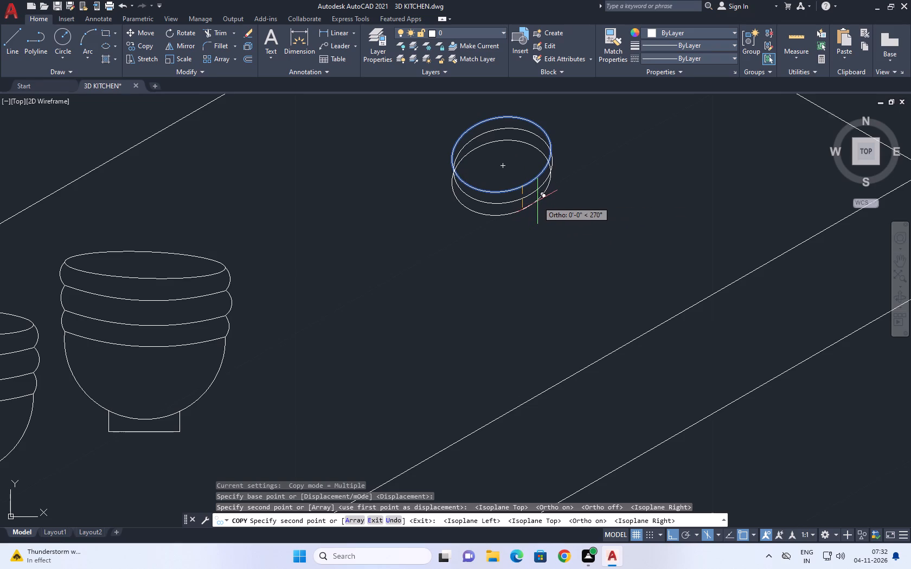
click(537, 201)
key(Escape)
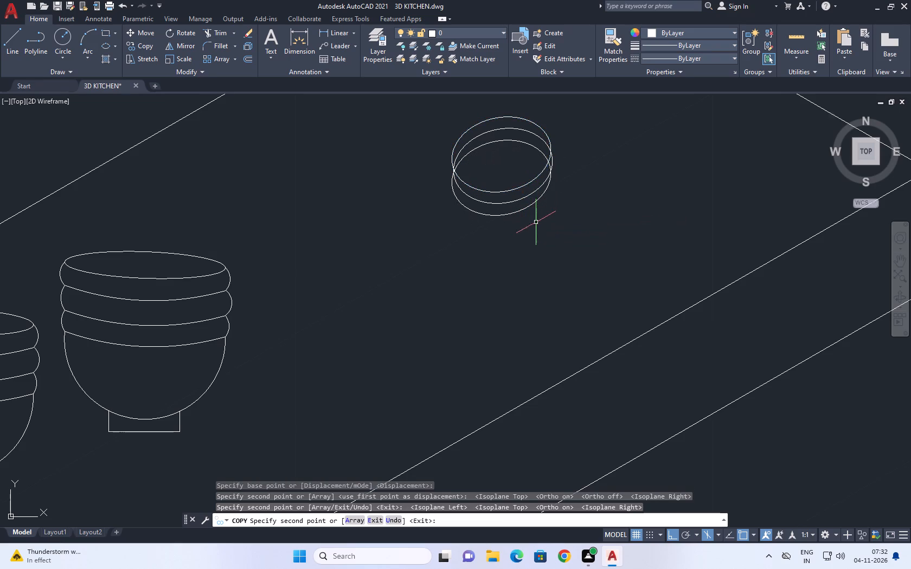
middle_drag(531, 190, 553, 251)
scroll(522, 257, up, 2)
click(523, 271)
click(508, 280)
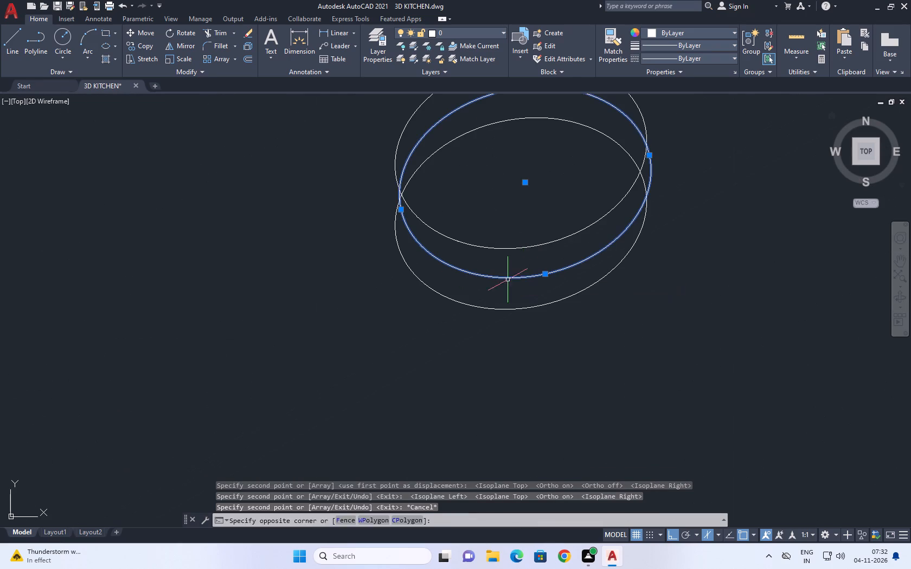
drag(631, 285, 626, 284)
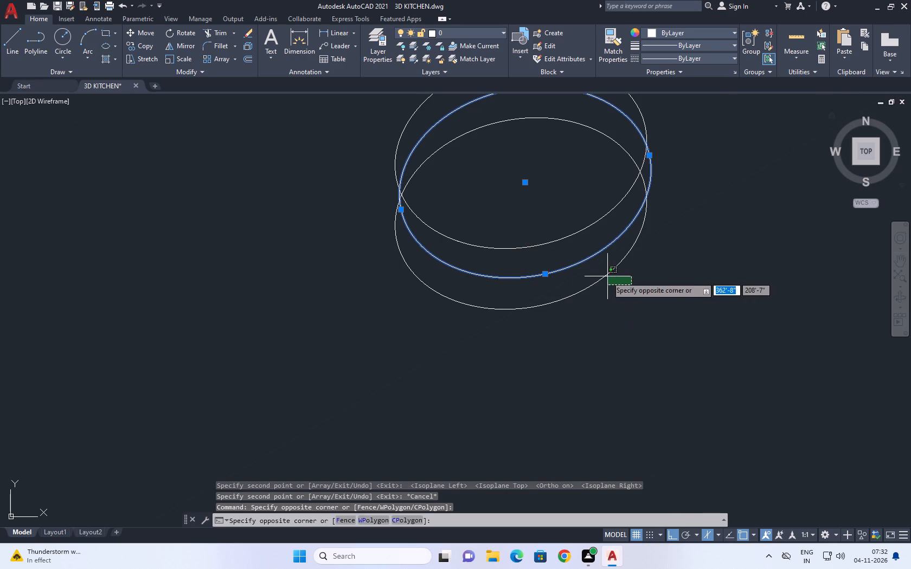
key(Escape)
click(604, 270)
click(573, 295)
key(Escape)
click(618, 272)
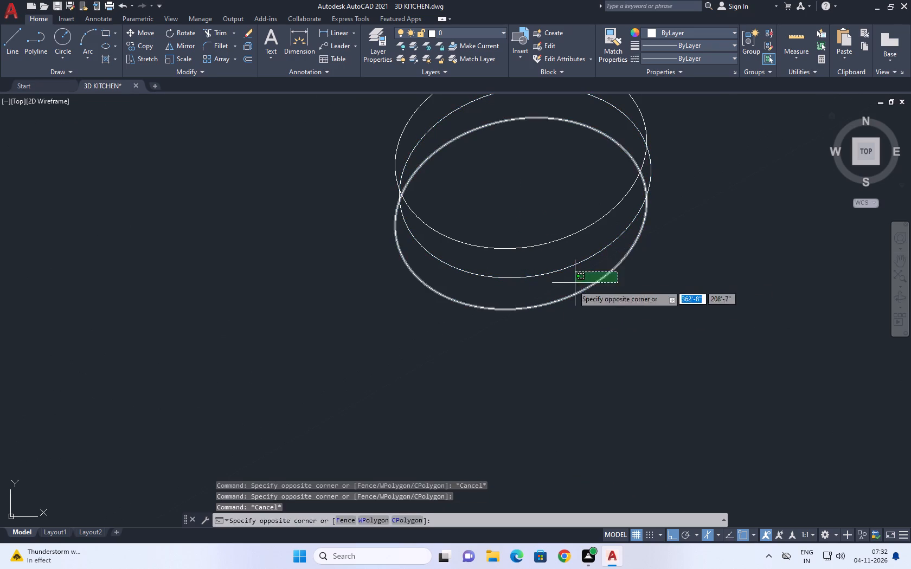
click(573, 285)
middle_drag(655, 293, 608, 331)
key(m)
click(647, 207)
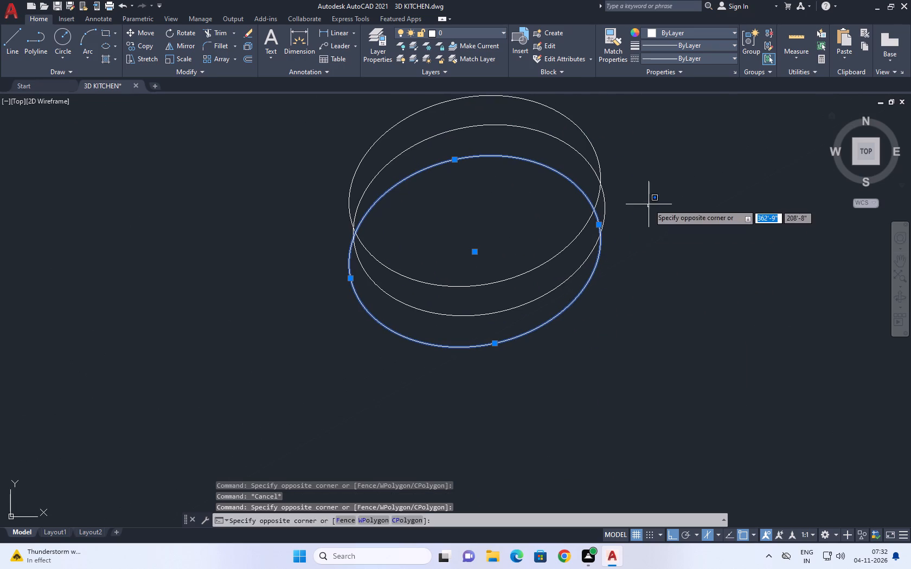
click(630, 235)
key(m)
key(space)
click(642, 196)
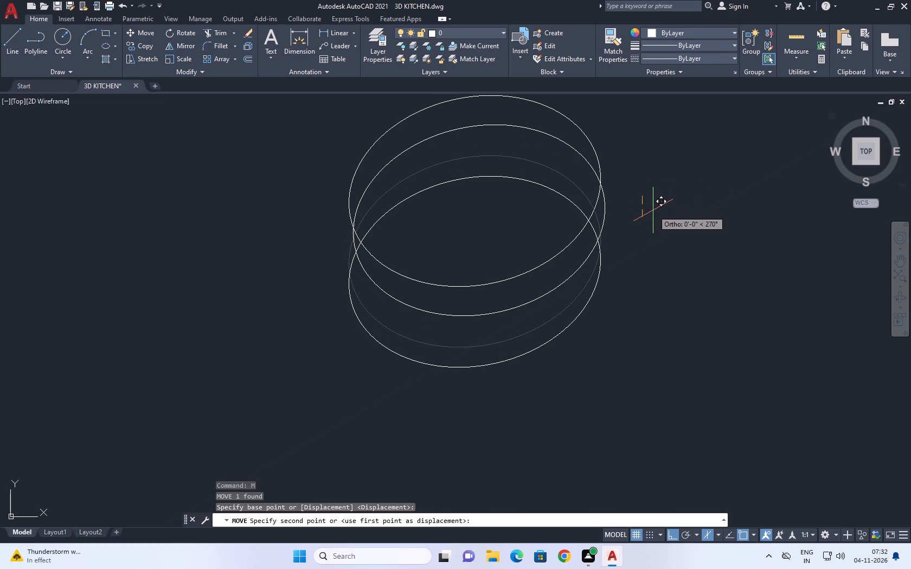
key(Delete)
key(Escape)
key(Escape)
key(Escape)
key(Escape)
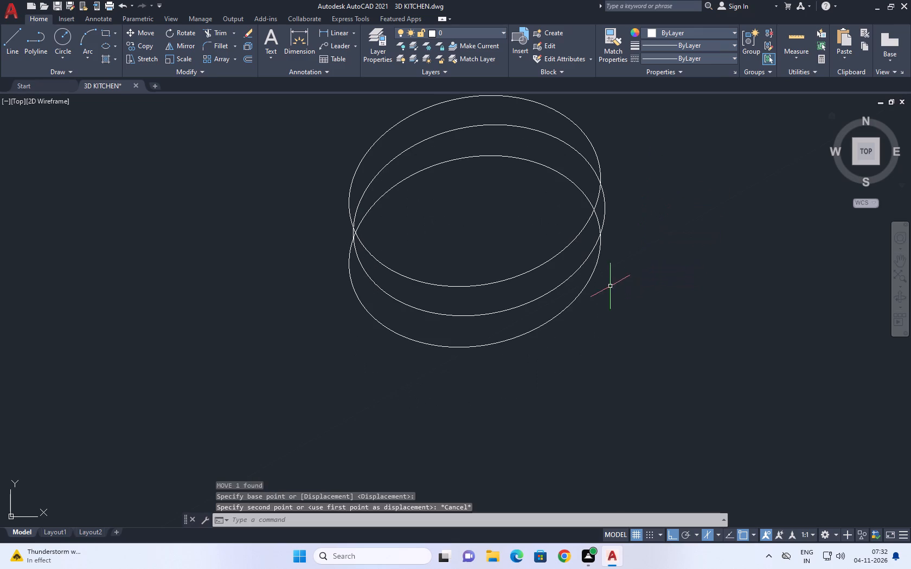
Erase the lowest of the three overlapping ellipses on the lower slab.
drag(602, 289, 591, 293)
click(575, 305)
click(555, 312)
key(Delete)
Copy the two overlapping ellipses together about 1" straight down, keeping ortho on.
drag(567, 348, 567, 345)
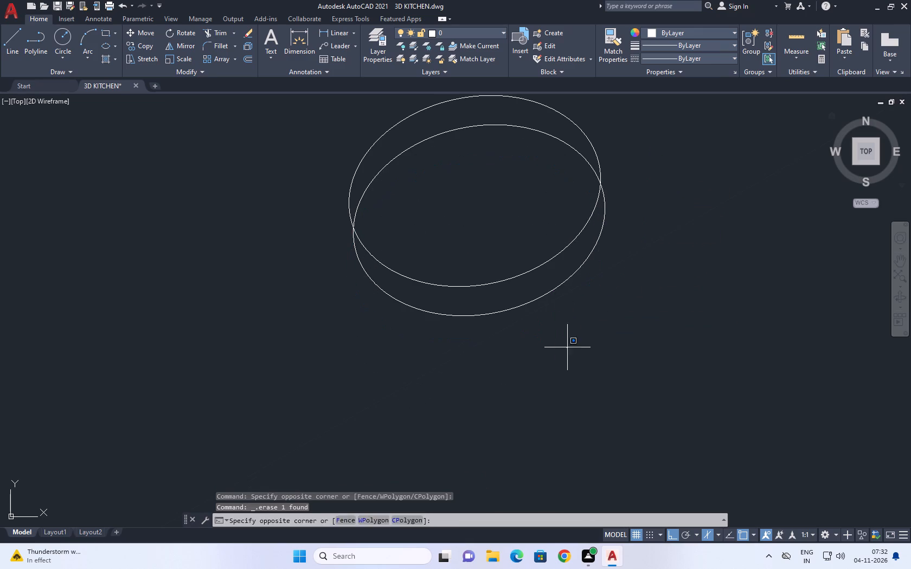
drag(567, 345, 546, 317)
click(485, 228)
key(c)
key(o)
key(space)
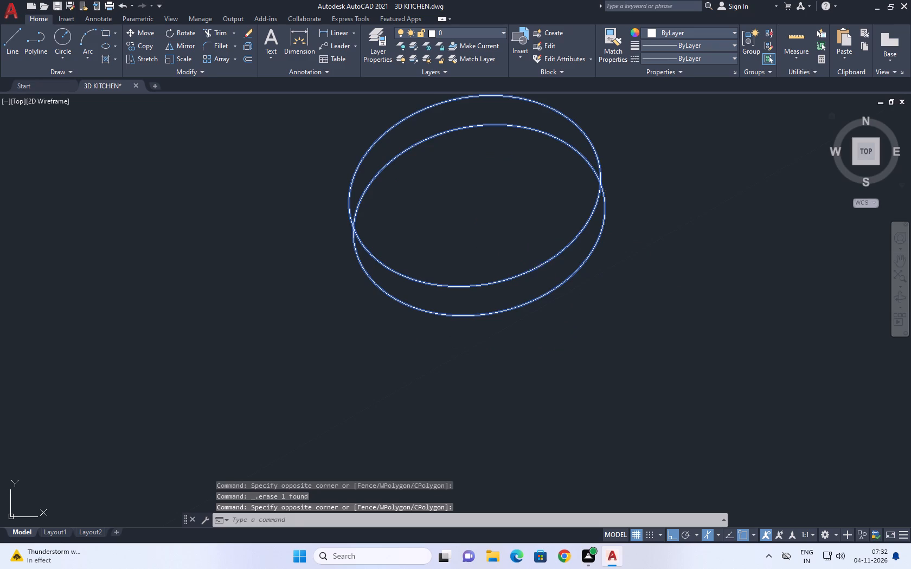
click(530, 268)
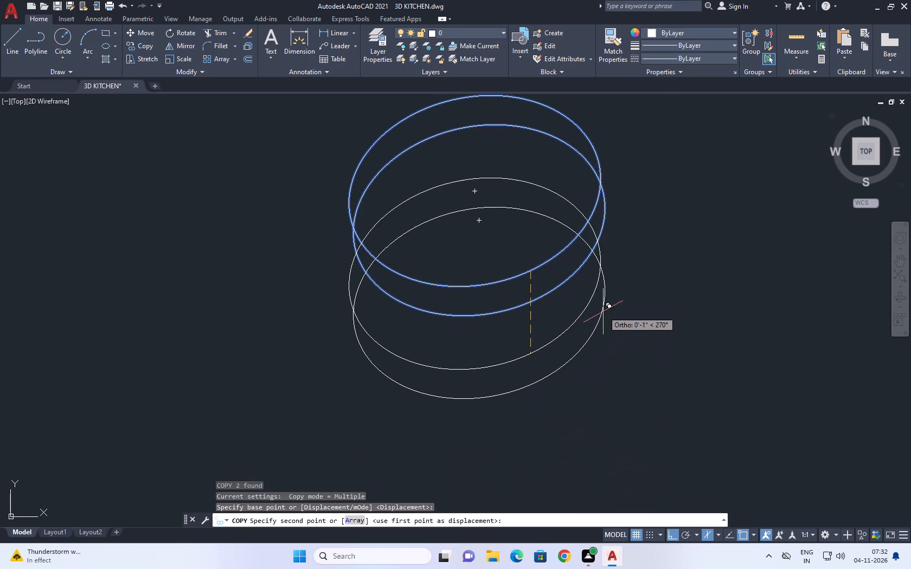
click(575, 334)
key(Escape)
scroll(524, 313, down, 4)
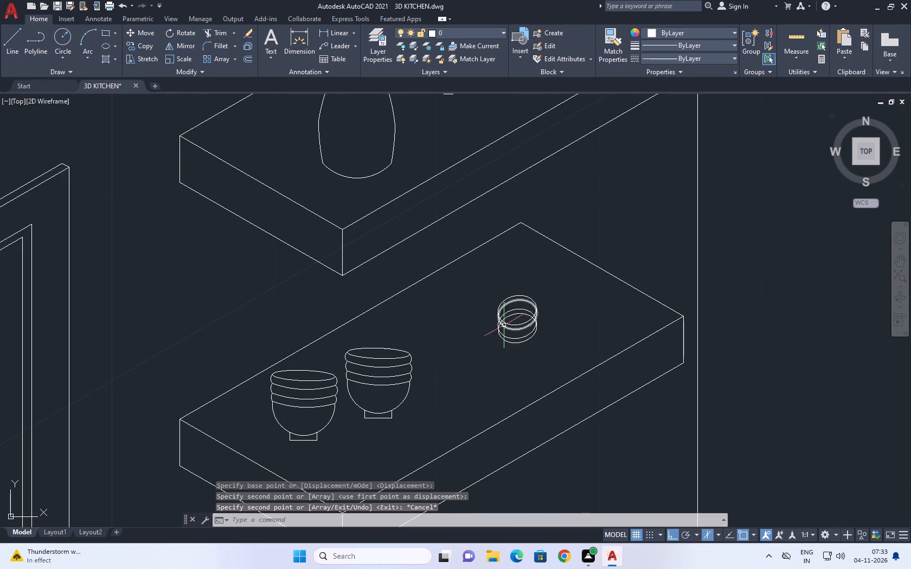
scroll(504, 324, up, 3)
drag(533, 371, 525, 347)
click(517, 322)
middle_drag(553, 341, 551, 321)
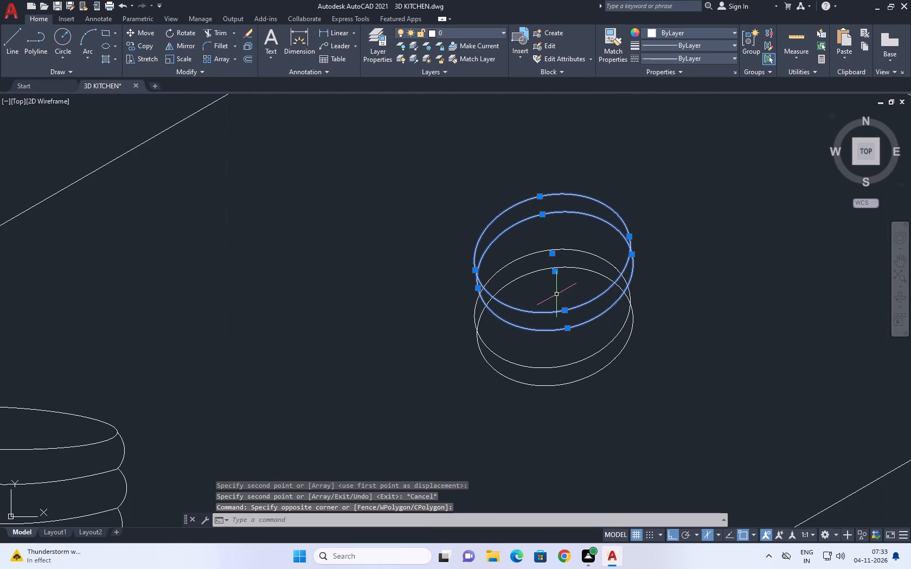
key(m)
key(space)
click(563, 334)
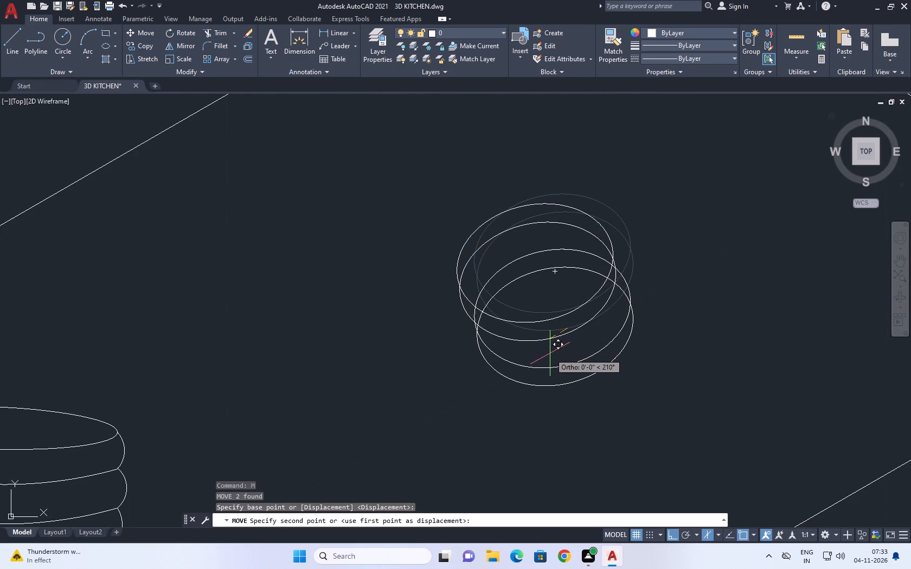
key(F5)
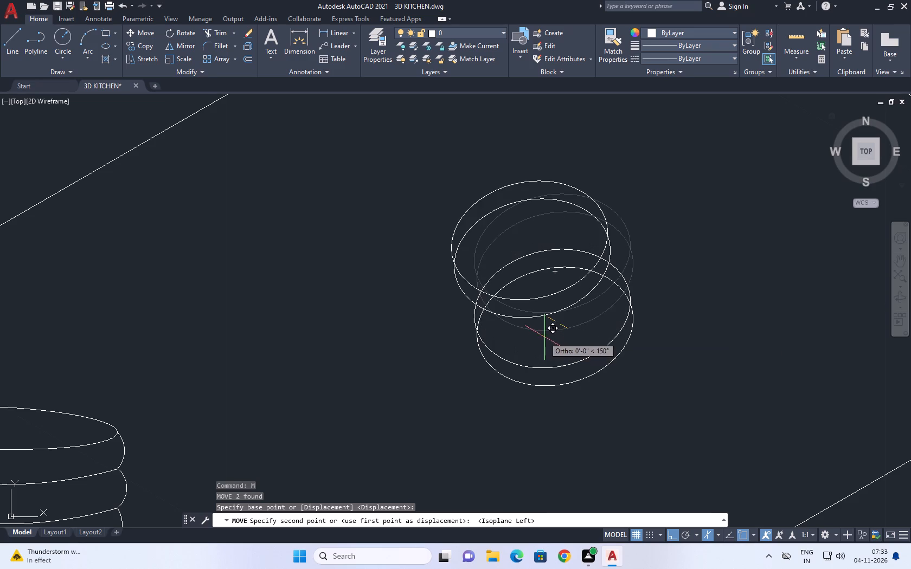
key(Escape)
Erase the upper pair of ellipses, keeping only the copied pair on the lower slab.
scroll(575, 340, down, 3)
middle_drag(632, 329, 626, 307)
scroll(626, 295, down, 1)
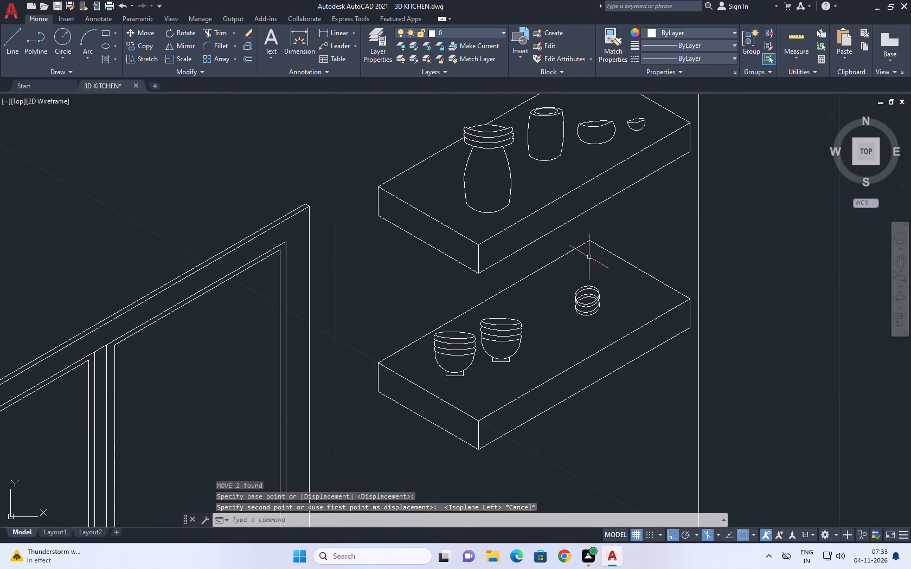
scroll(586, 321, up, 8)
middle_drag(615, 204, 577, 462)
scroll(576, 463, down, 4)
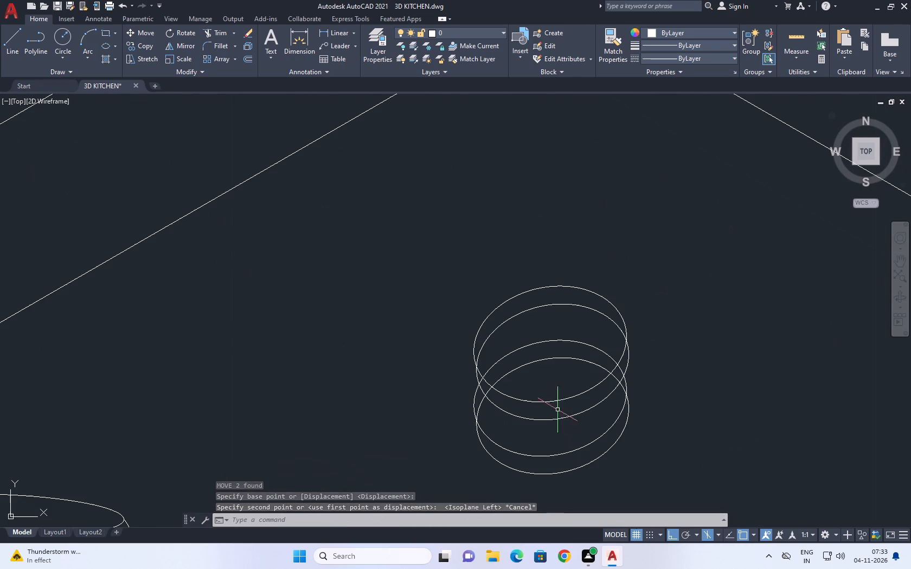
drag(564, 432, 560, 424)
click(546, 387)
key(Delete)
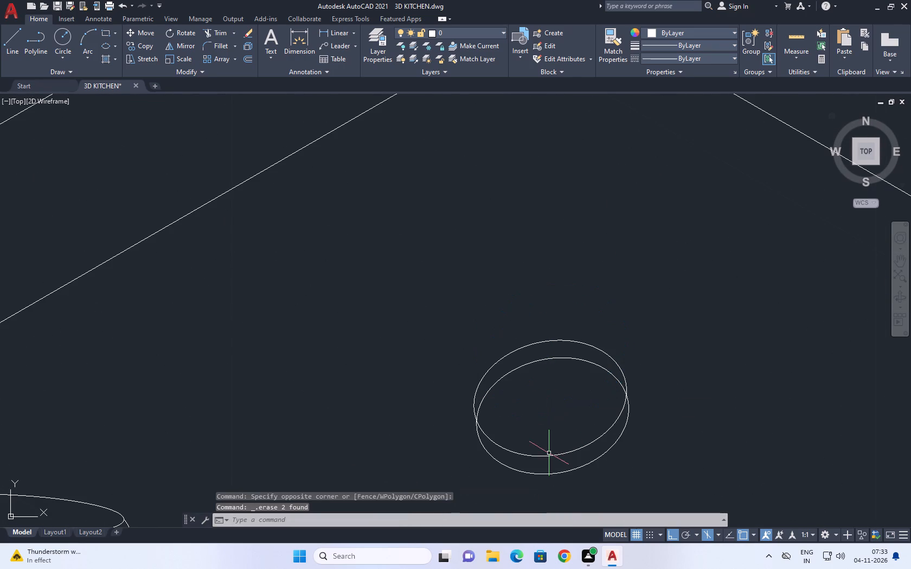
Trim away the part of the lower ellipse that lies inside the upper one, forming a thin disc.
middle_drag(561, 485, 534, 332)
middle_drag(540, 261, 541, 266)
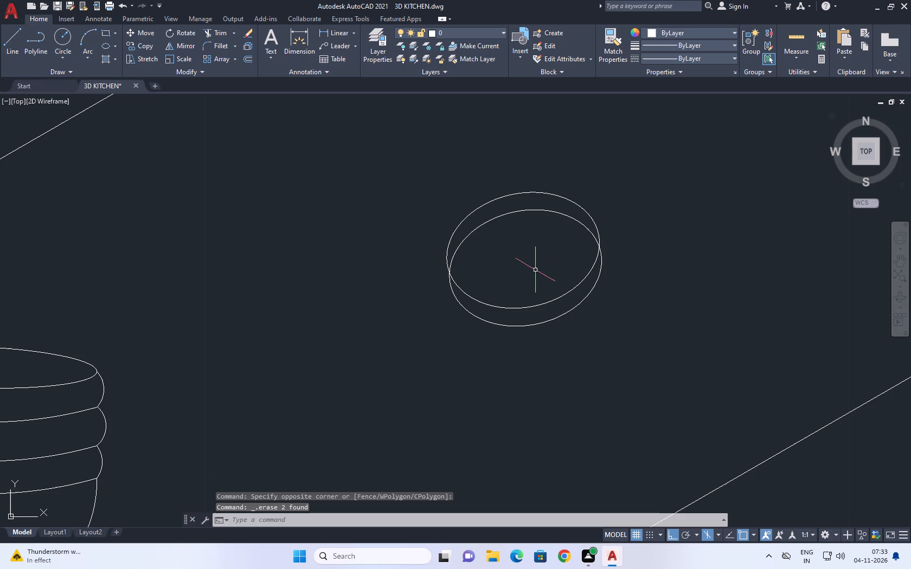
middle_click(445, 264)
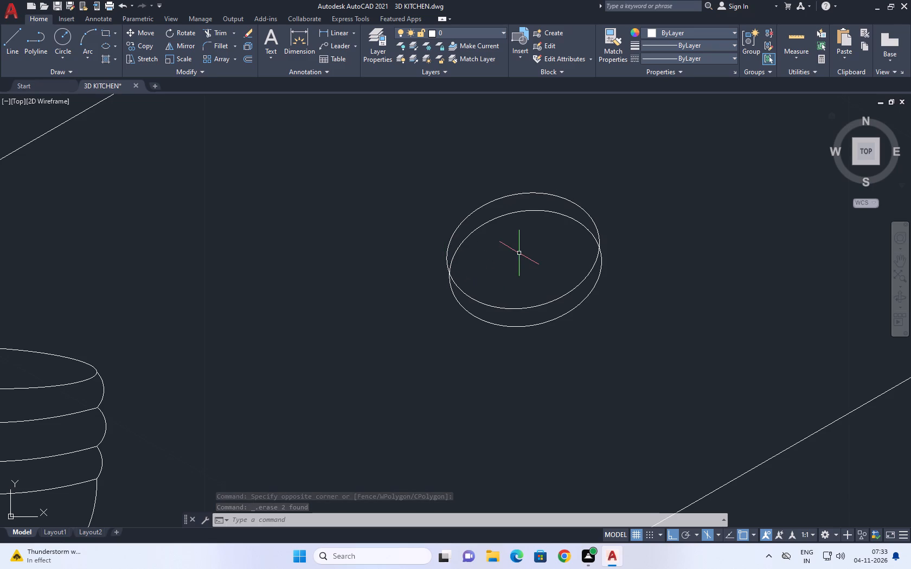
text(tr)
key(space)
click(529, 211)
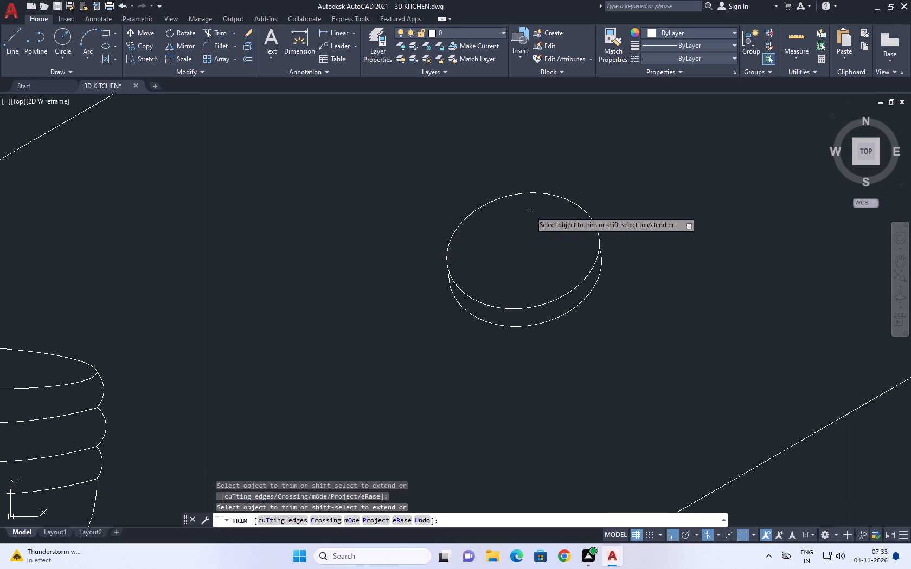
scroll(515, 293, down, 2)
key(Escape)
Copy the thin disc once, placing the copy just below the original so the two stack.
scroll(530, 326, up, 1)
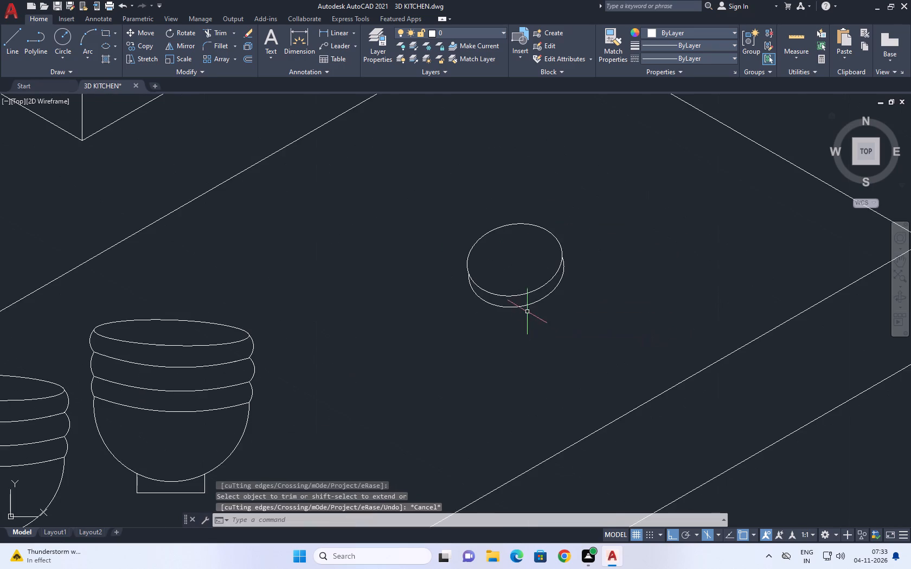
scroll(523, 309, up, 1)
drag(545, 358, 535, 330)
drag(507, 263, 502, 244)
text(co)
key(space)
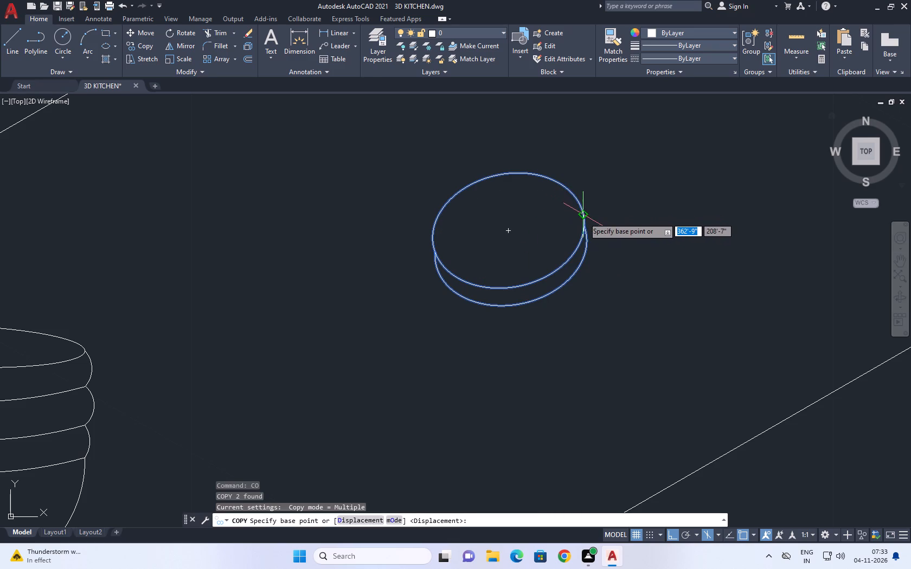
click(585, 217)
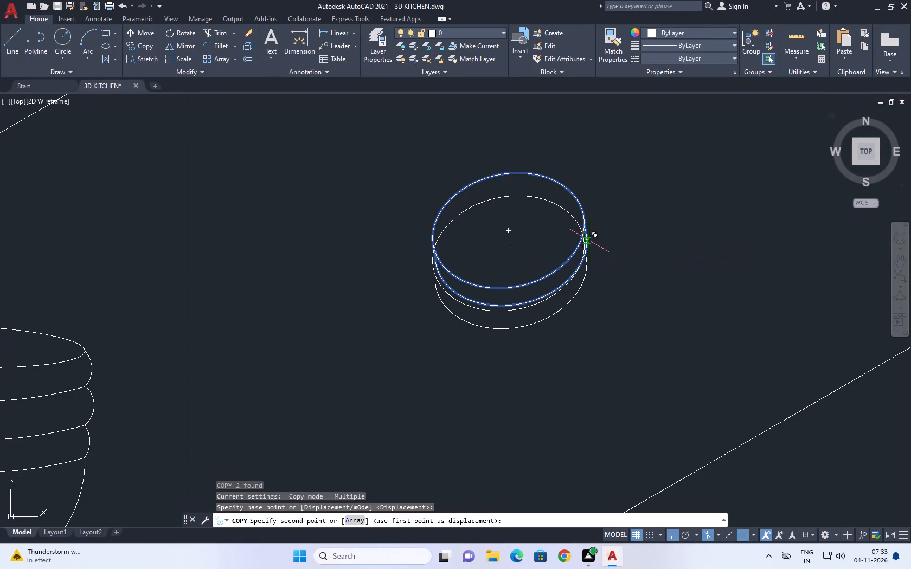
click(589, 241)
key(Escape)
Trim away the copied disc's upper arc where it lies hidden behind the top disc.
middle_click(484, 234)
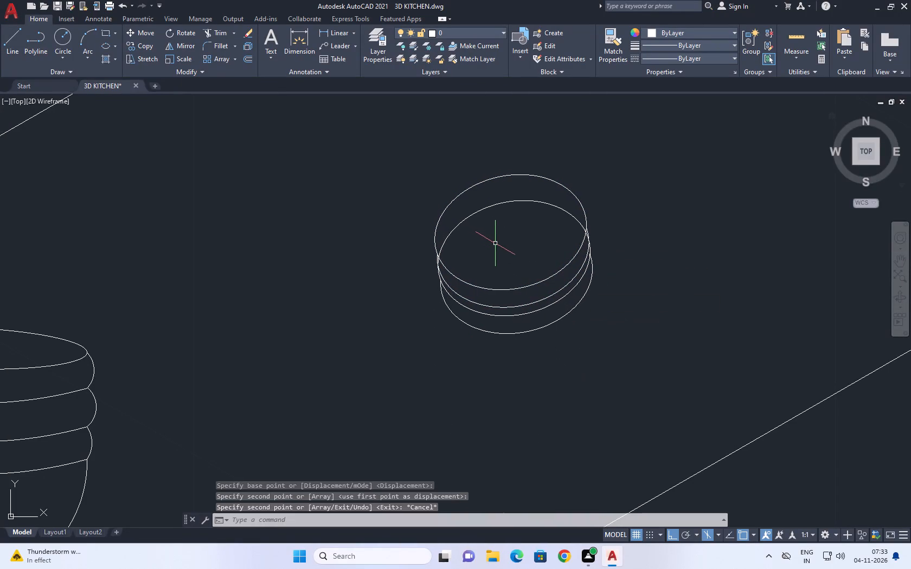
key(t)
key(r)
key(space)
click(509, 201)
key(space)
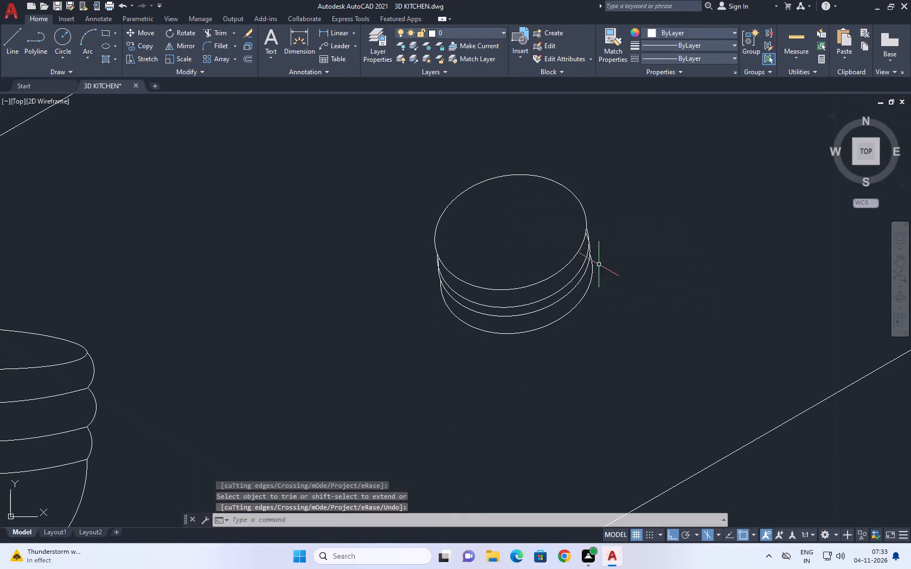
Erase the curved handle on the top drawer at the far end of the lower cabinets.
scroll(598, 274, down, 2)
middle_drag(606, 293, 576, 256)
scroll(565, 313, down, 2)
middle_drag(559, 344, 536, 212)
scroll(533, 172, down, 3)
middle_drag(613, 338, 587, 294)
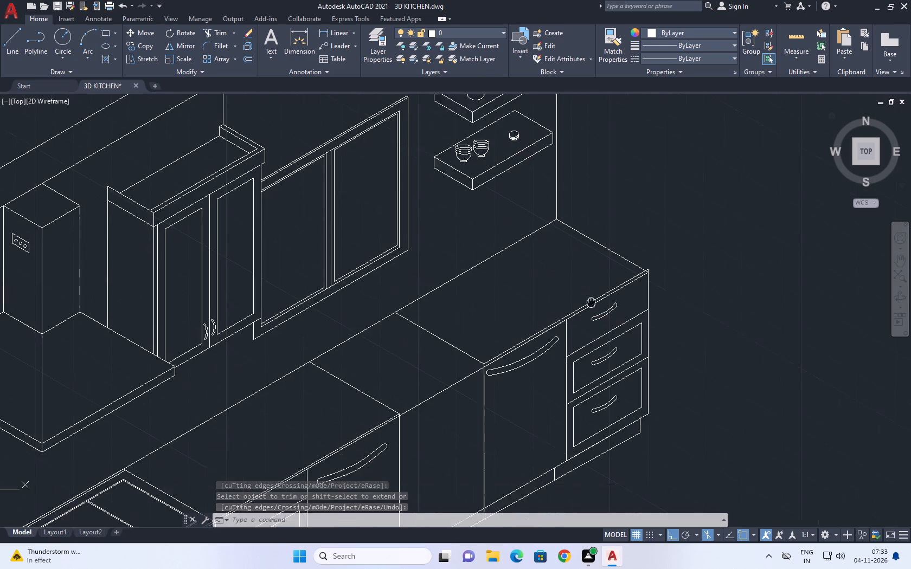
middle_drag(587, 294, 560, 244)
middle_drag(561, 251, 451, 153)
scroll(468, 170, up, 1)
middle_drag(437, 154, 439, 167)
click(427, 127)
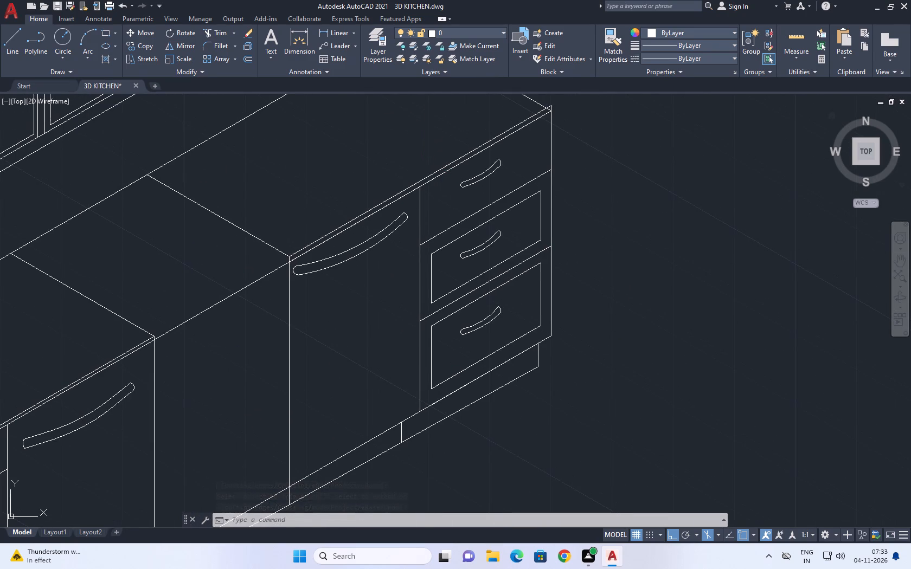
click(507, 190)
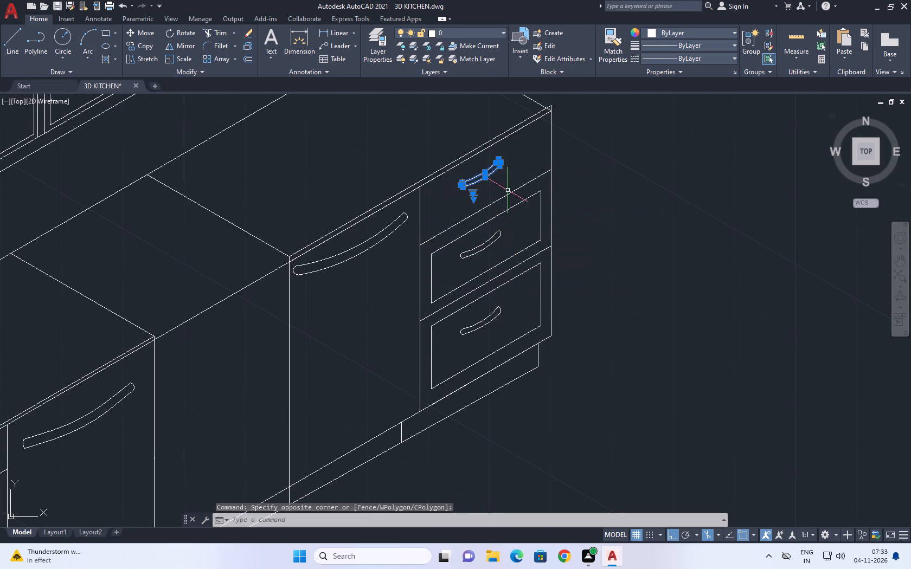
key(Delete)
Erase the curved handles on the two framed drawers below the top drawer, including their leftover end pieces.
click(461, 199)
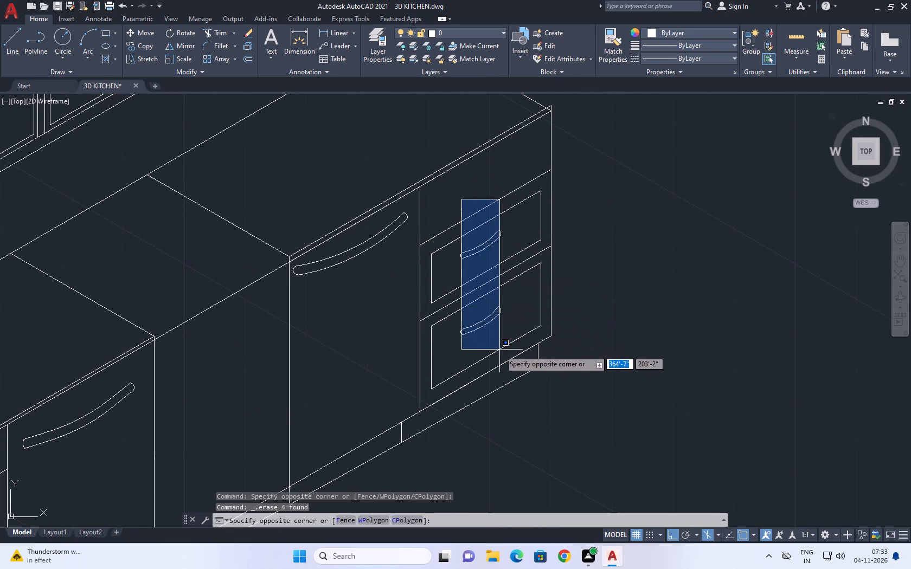
click(509, 350)
key(Delete)
click(458, 217)
click(485, 375)
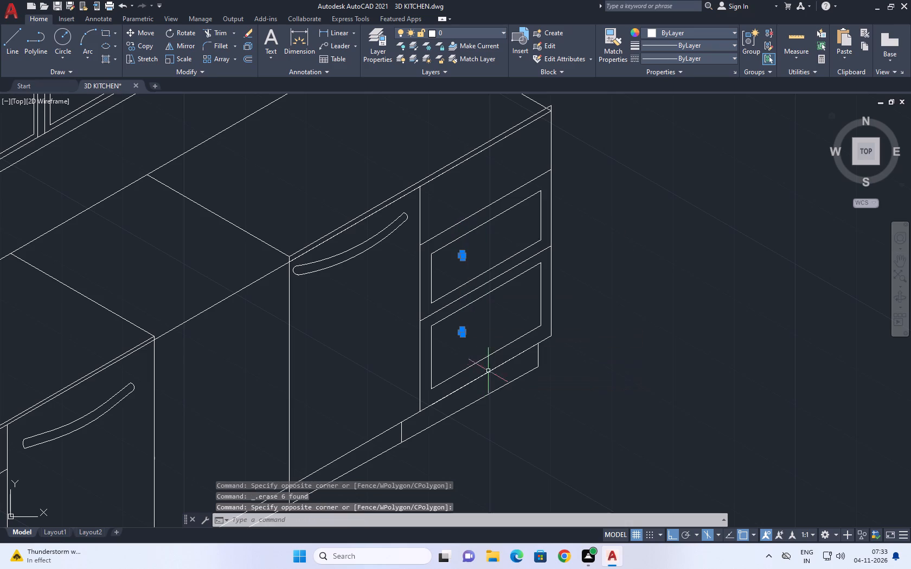
key(Delete)
Erase the long curved handle on the cabinet door beside the drawers.
click(303, 194)
click(422, 305)
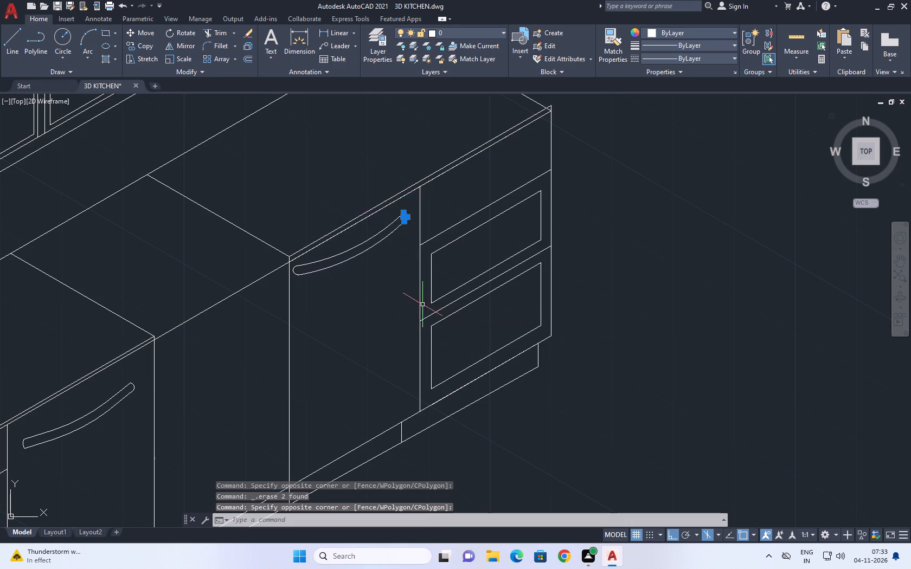
scroll(386, 262, up, 2)
drag(384, 285, 377, 281)
click(322, 199)
scroll(161, 288, up, 2)
drag(141, 283, 133, 270)
click(129, 251)
key(Delete)
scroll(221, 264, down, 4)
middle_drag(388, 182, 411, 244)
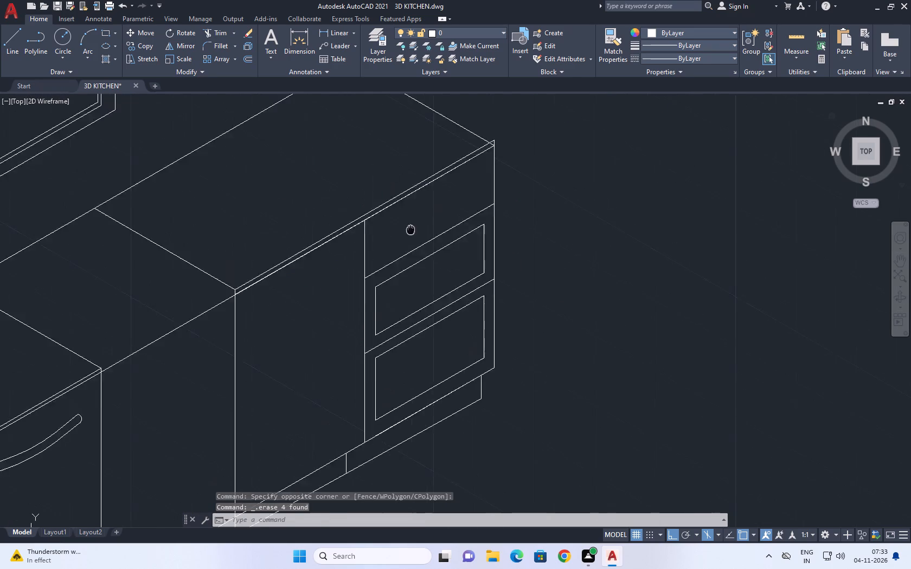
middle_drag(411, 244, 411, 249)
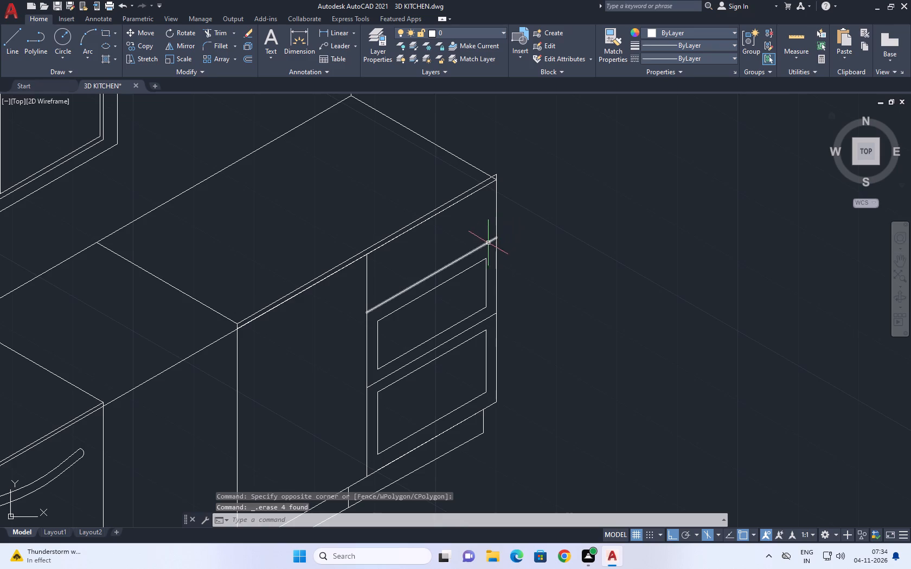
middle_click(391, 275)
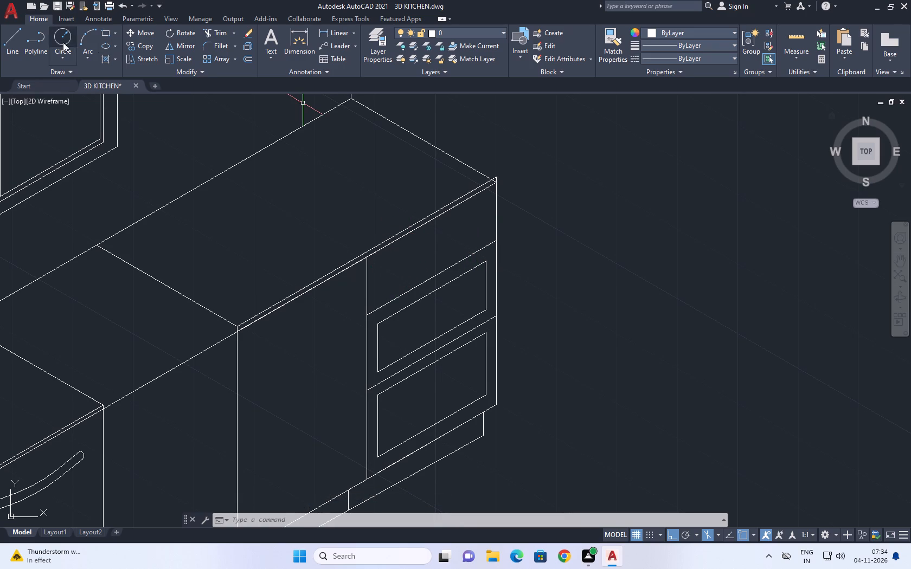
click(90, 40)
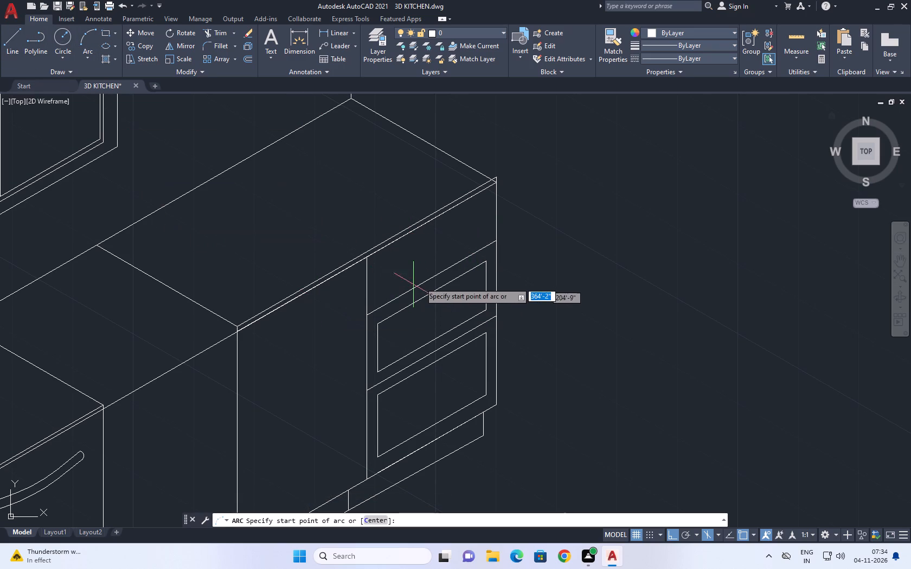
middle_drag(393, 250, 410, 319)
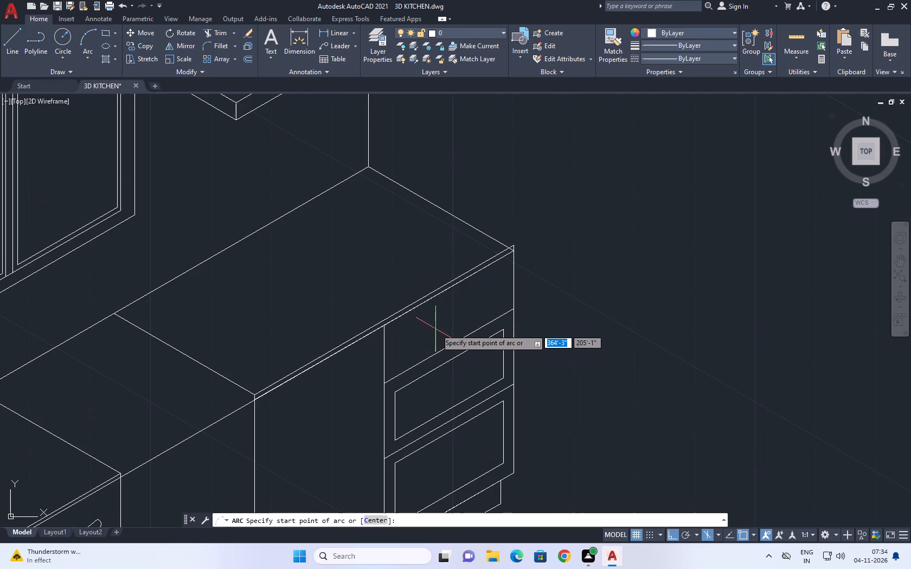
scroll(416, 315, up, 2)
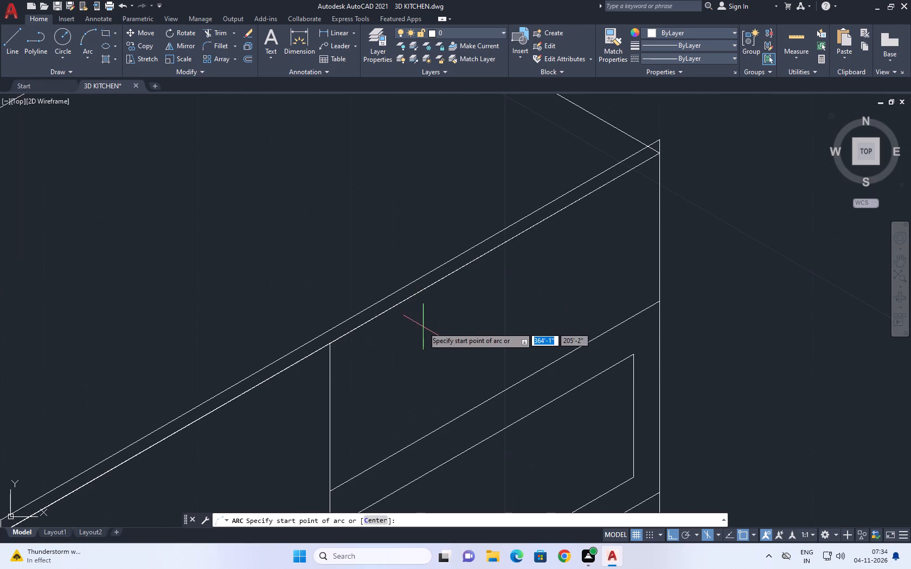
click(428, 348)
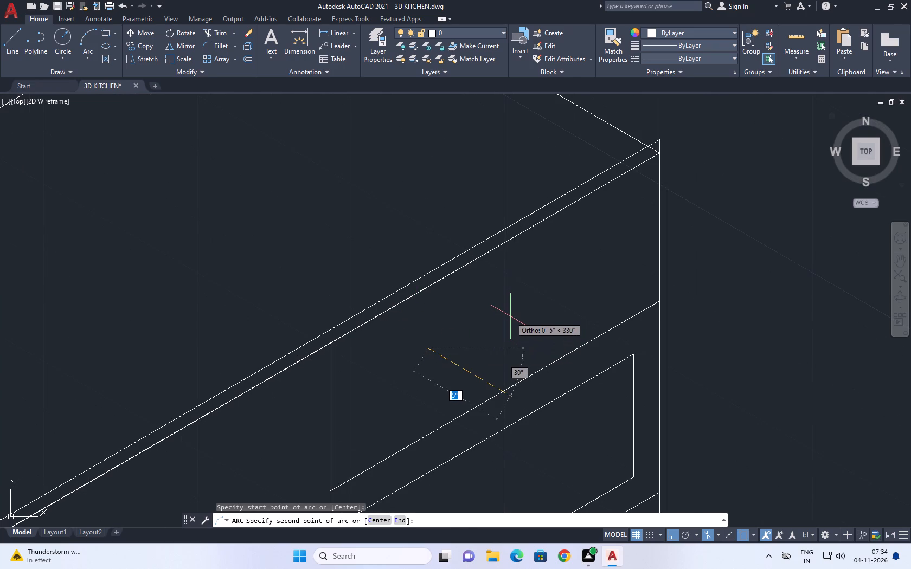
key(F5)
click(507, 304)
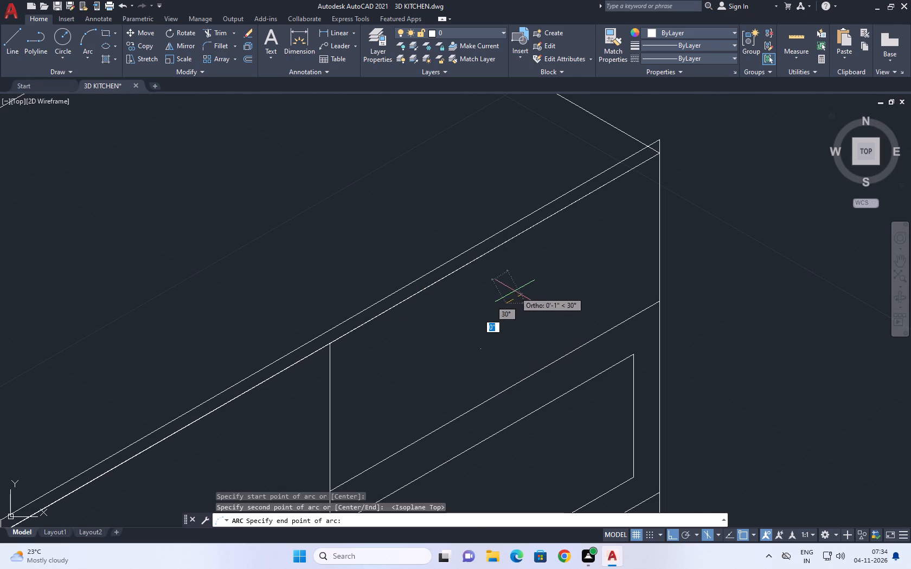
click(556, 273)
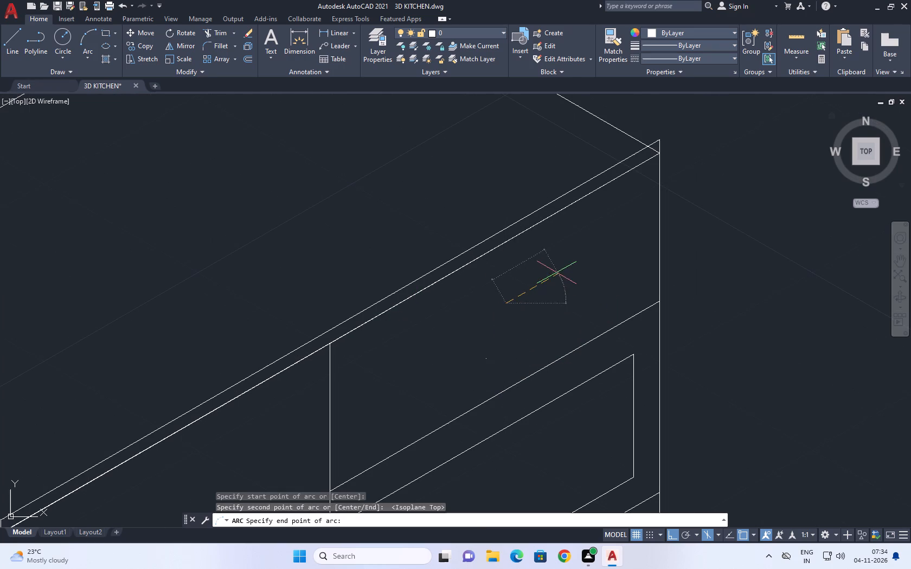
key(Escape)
Draw a straight three-point spline about 4" long on the top drawer front, parallel to the countertop edge.
middle_click(548, 311)
text(spl)
key(space)
scroll(493, 335, up, 2)
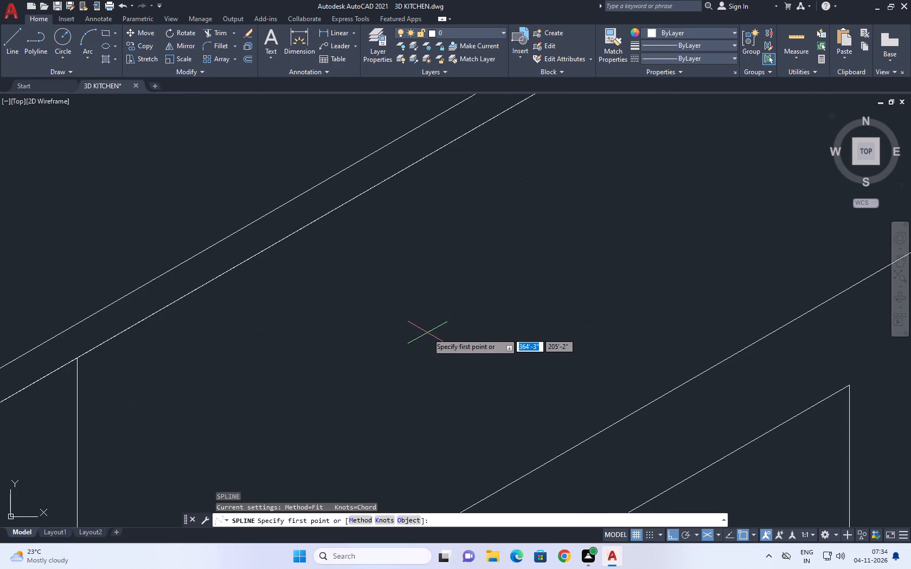
click(445, 319)
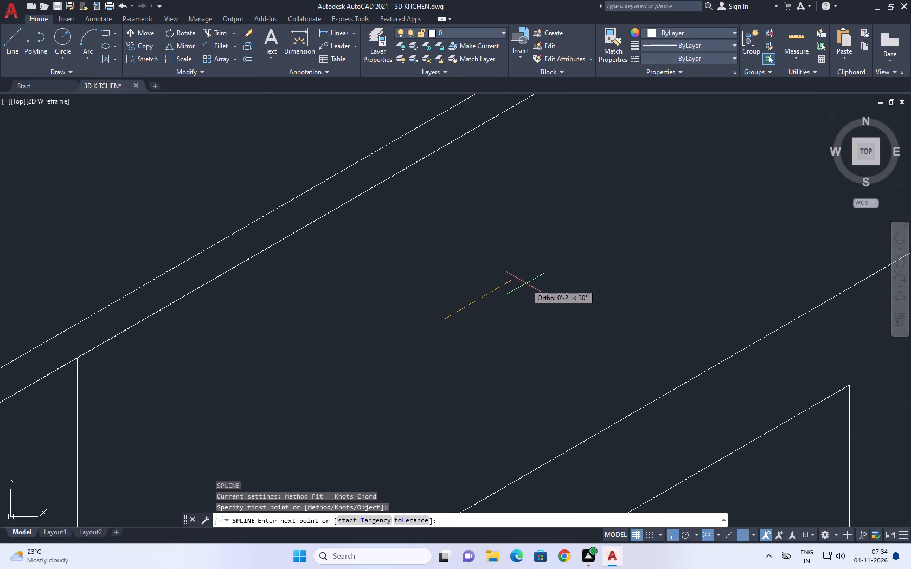
click(512, 284)
scroll(595, 256, down, 2)
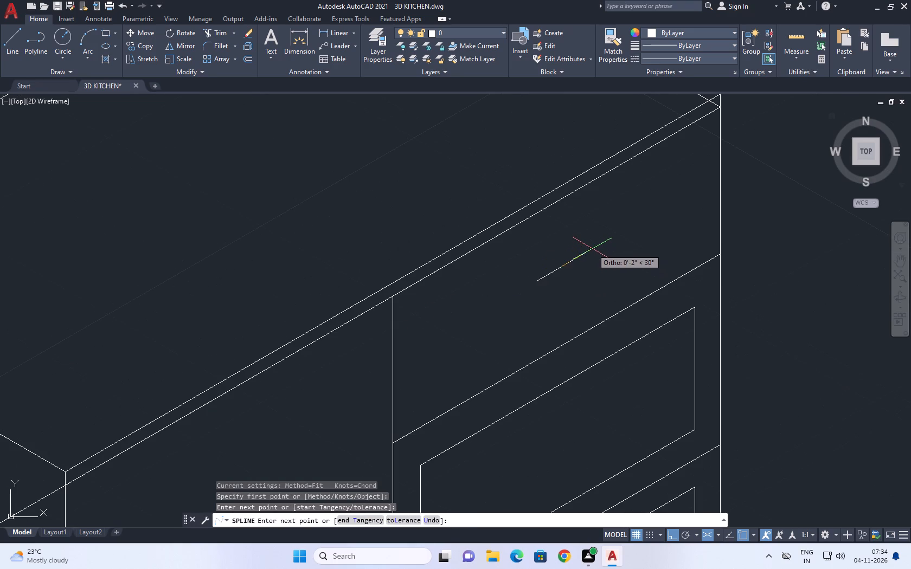
click(592, 249)
key(space)
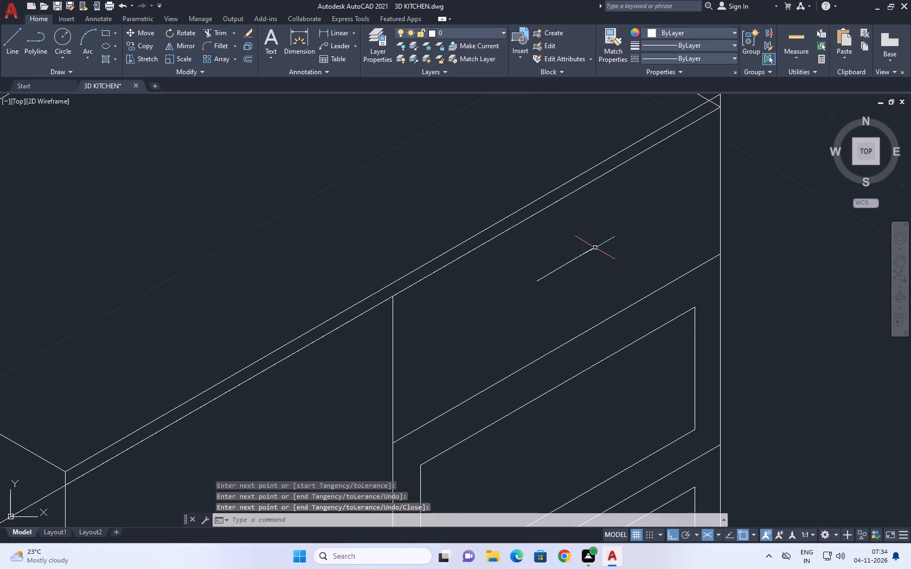
Stretch the spline's middle fit point slightly outward so the line bows downward into a shallow curve.
scroll(569, 268, up, 2)
click(565, 298)
click(540, 234)
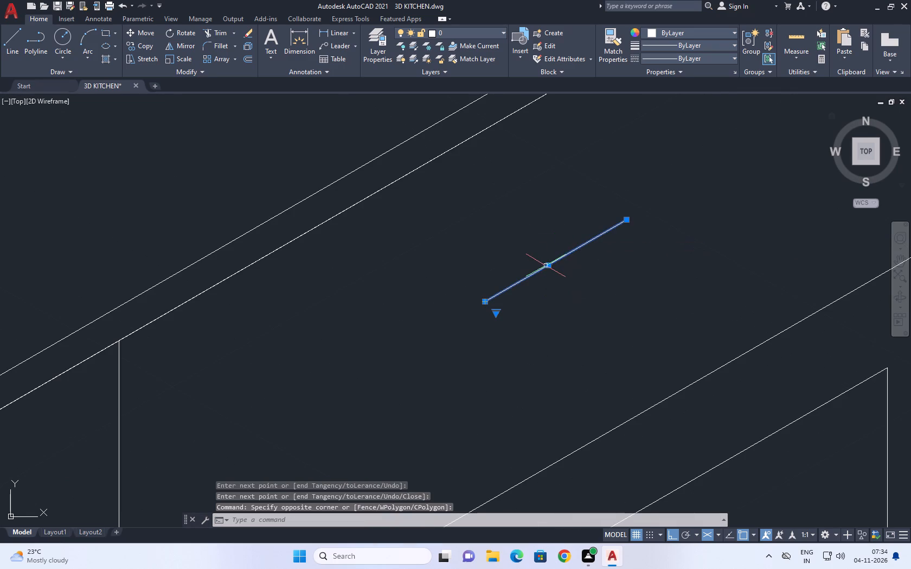
click(549, 266)
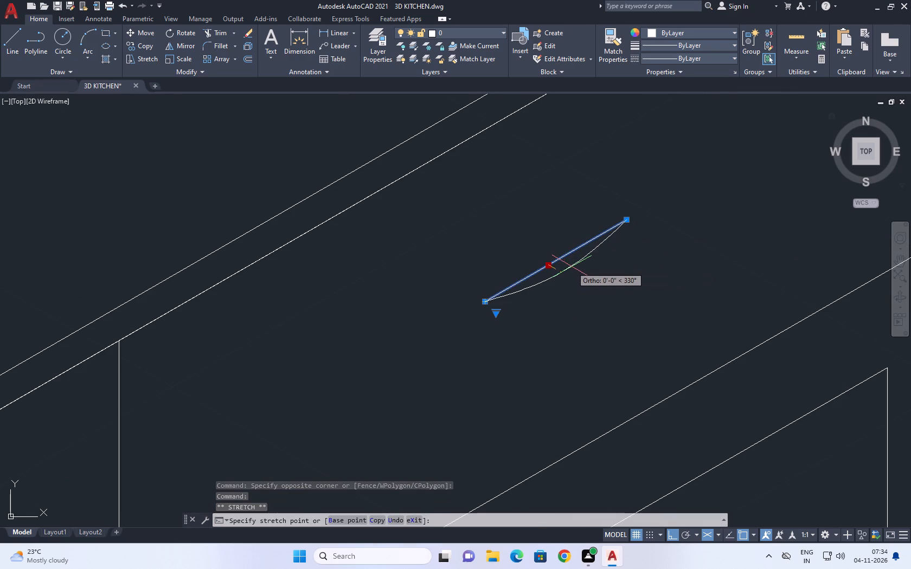
click(572, 267)
key(Escape)
Copy the curved spline about 1" straight down to form the handle's lower edge.
click(564, 278)
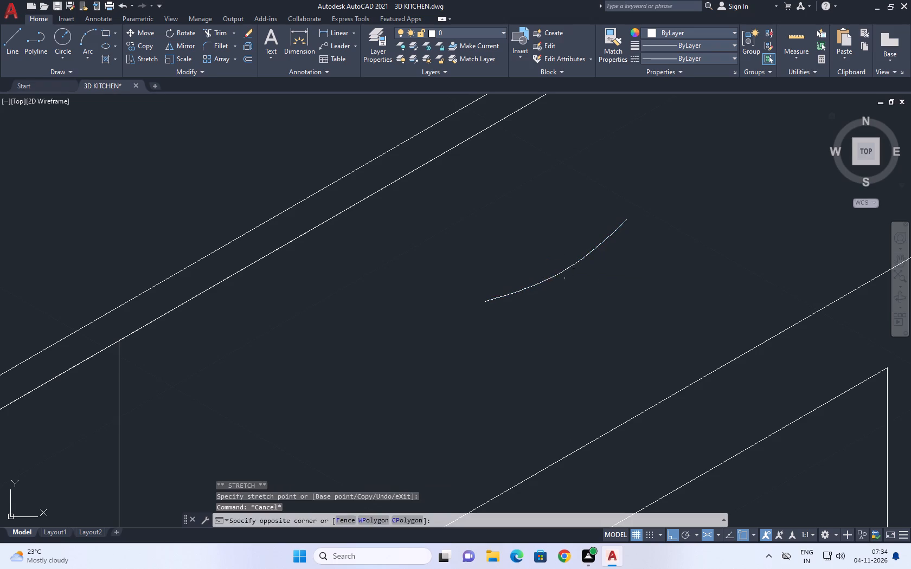
click(551, 251)
scroll(490, 300, up, 1)
middle_drag(486, 300, 469, 279)
middle_drag(593, 323, 598, 353)
scroll(598, 354, down, 1)
text(co)
key(space)
scroll(516, 326, up, 2)
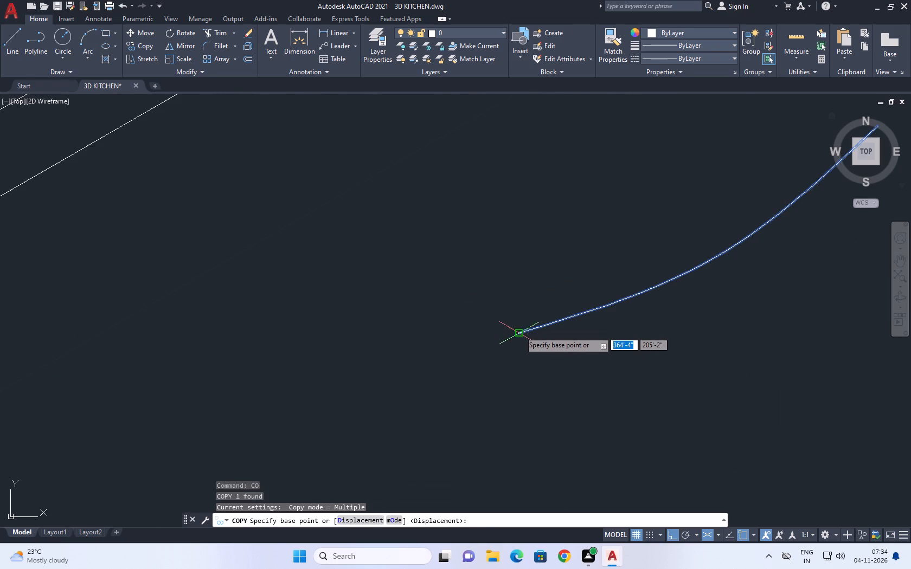
click(519, 331)
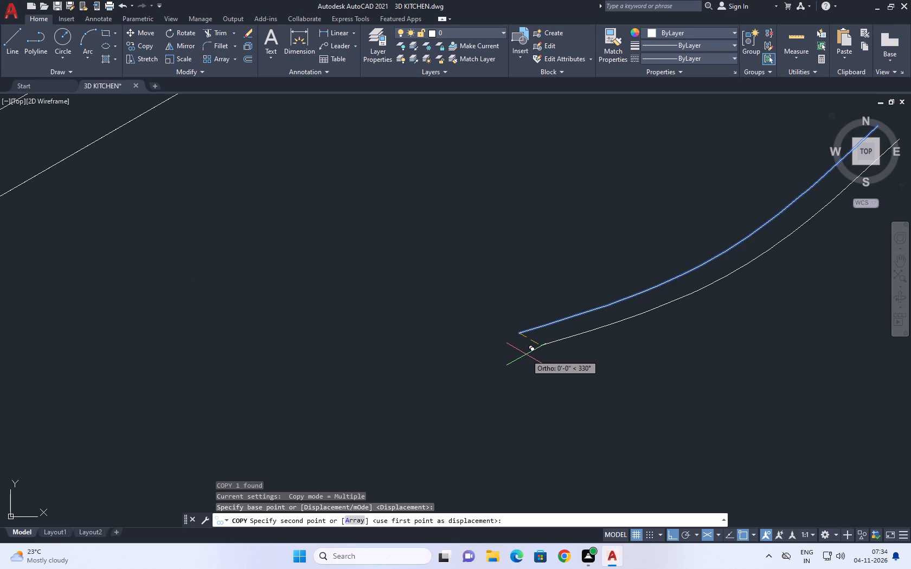
scroll(526, 354, down, 2)
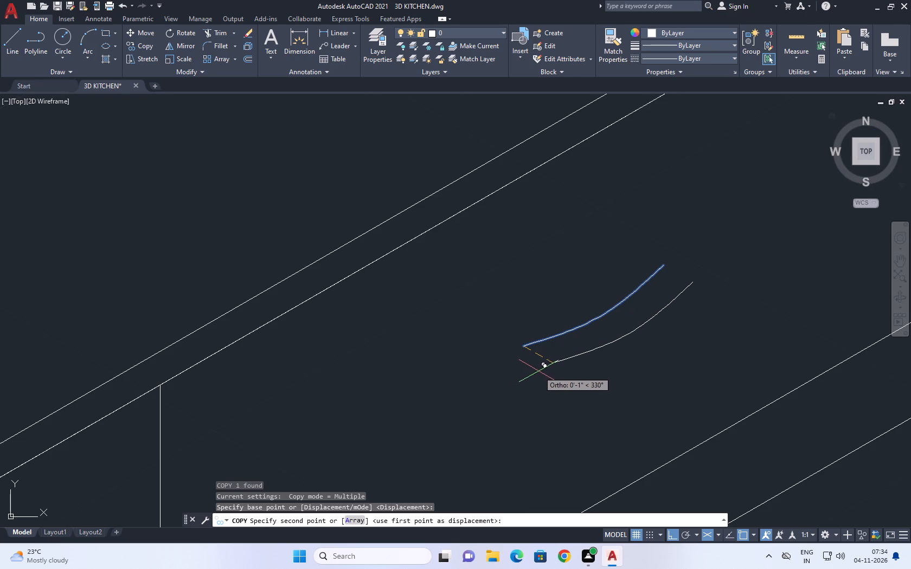
scroll(556, 366, down, 4)
scroll(553, 368, up, 3)
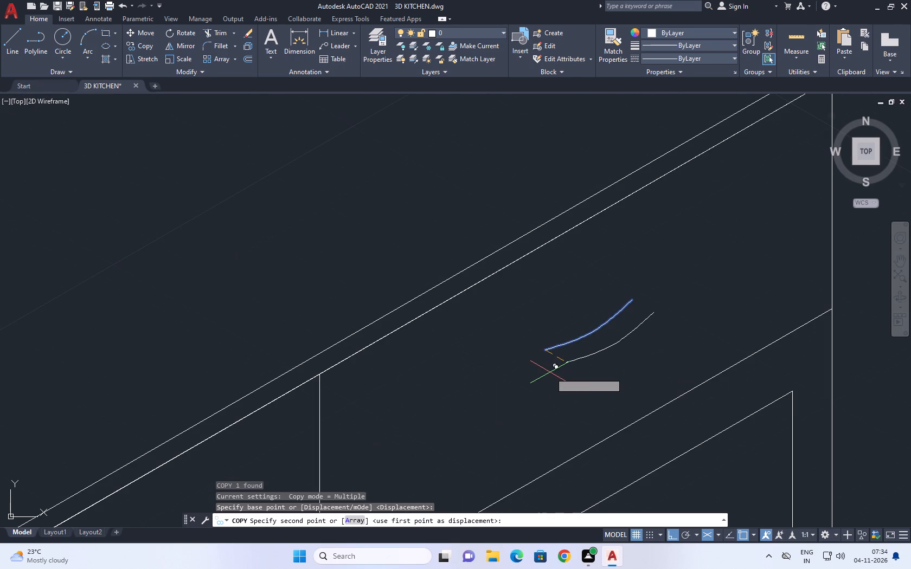
key(F5)
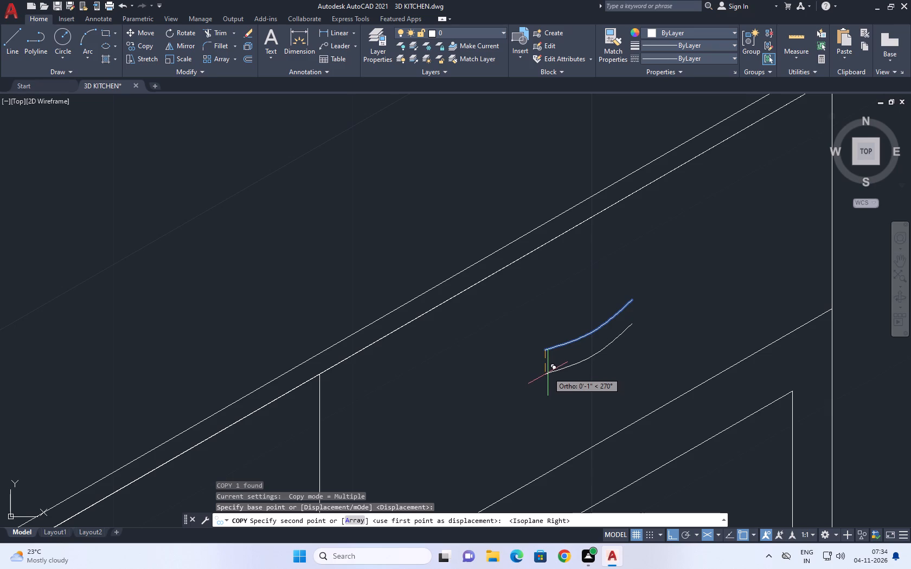
click(548, 374)
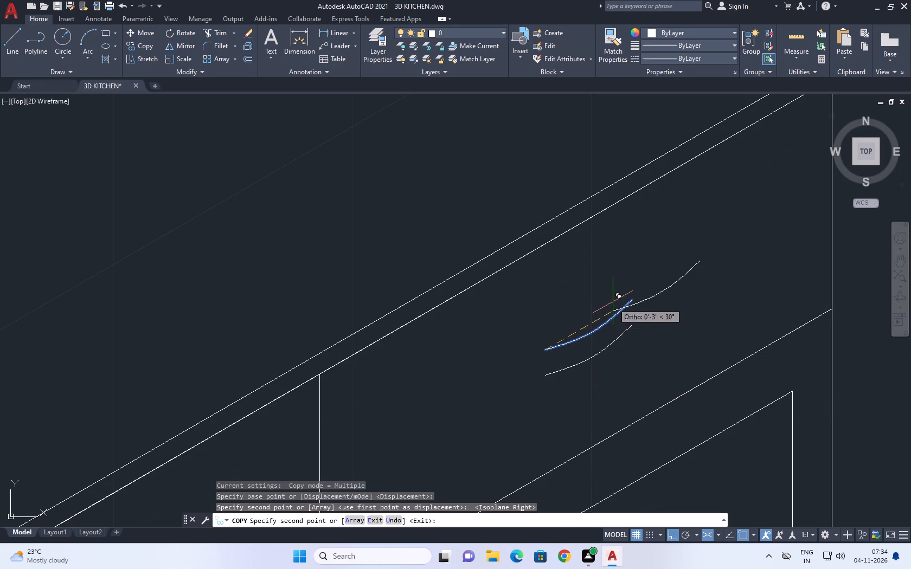
key(space)
Draw a short line from the upper end of each handle curve, continuing outward parallel to the countertop edge.
middle_drag(630, 294, 568, 322)
text(l)
key(space)
scroll(562, 324, up, 1)
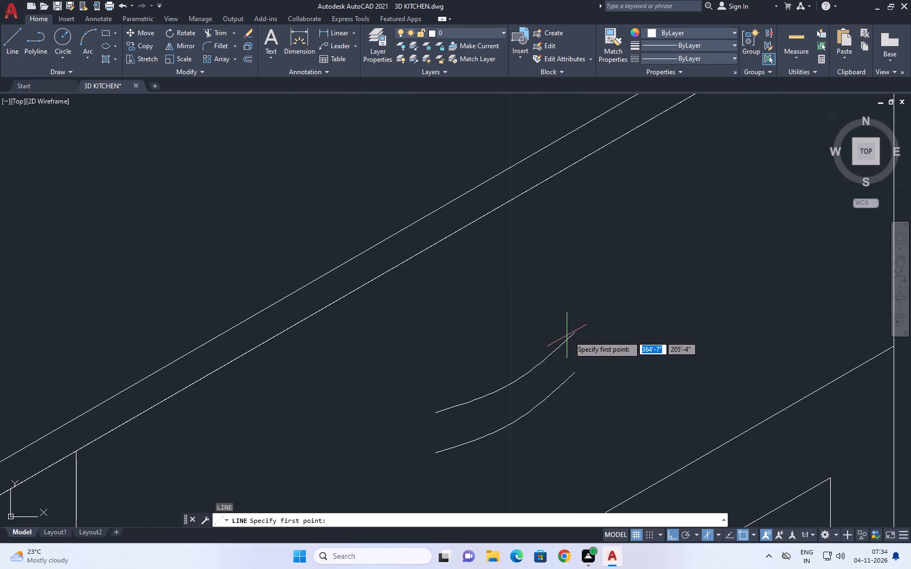
click(573, 335)
click(607, 311)
key(space)
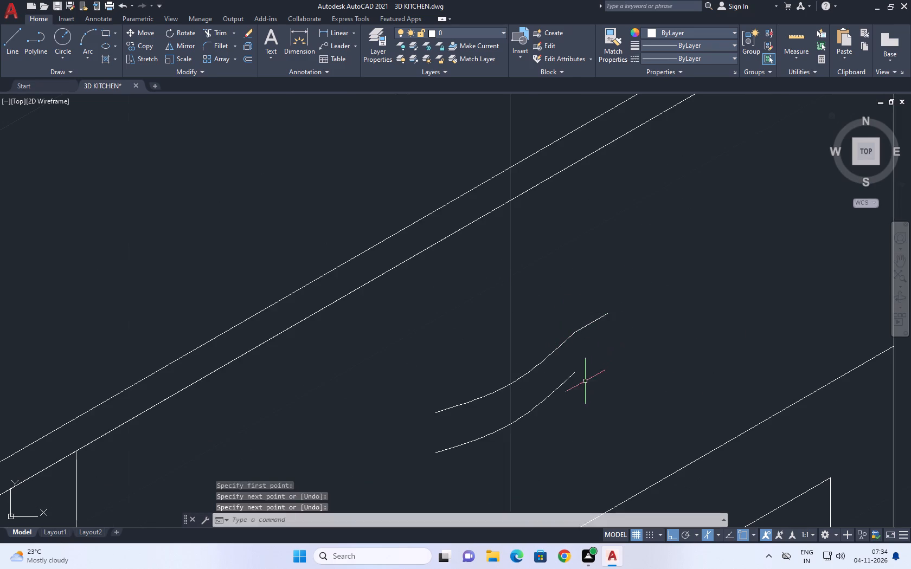
key(space)
click(575, 376)
click(618, 343)
key(space)
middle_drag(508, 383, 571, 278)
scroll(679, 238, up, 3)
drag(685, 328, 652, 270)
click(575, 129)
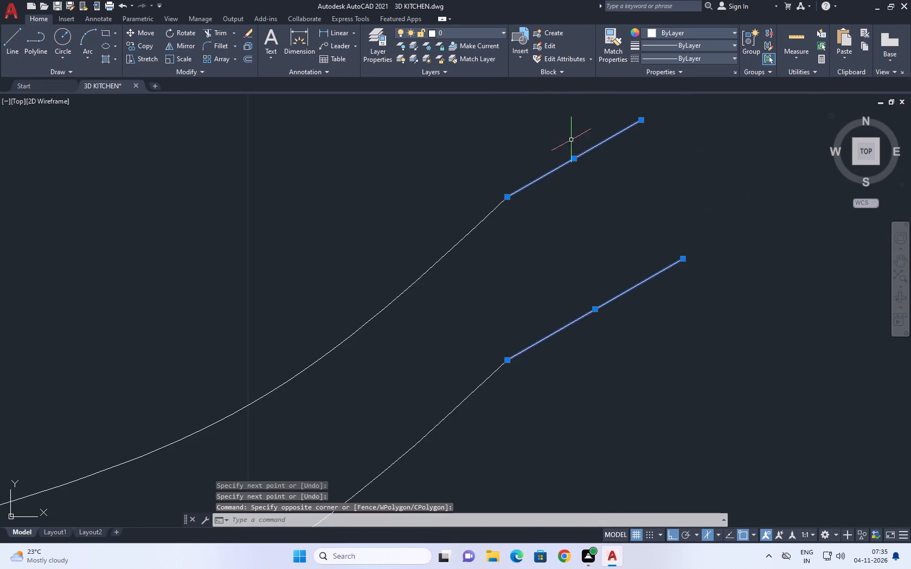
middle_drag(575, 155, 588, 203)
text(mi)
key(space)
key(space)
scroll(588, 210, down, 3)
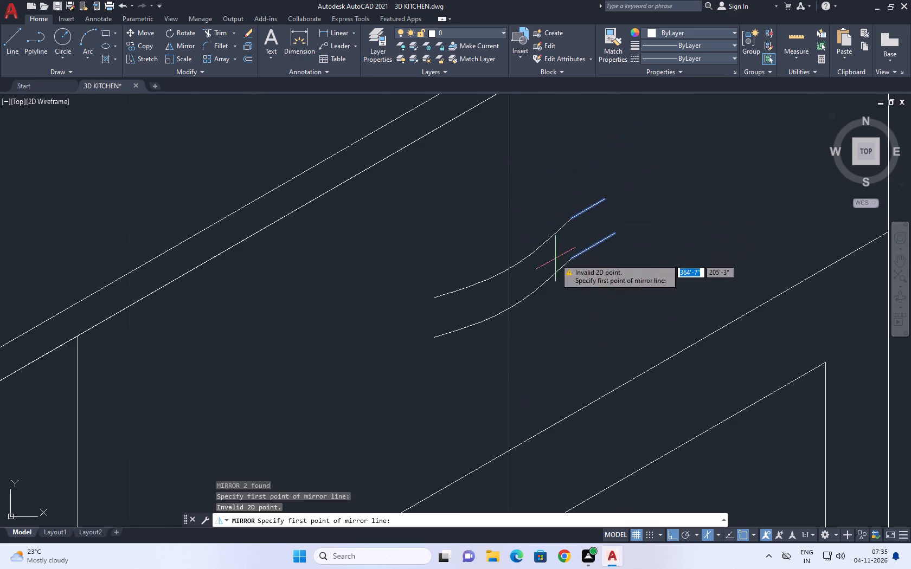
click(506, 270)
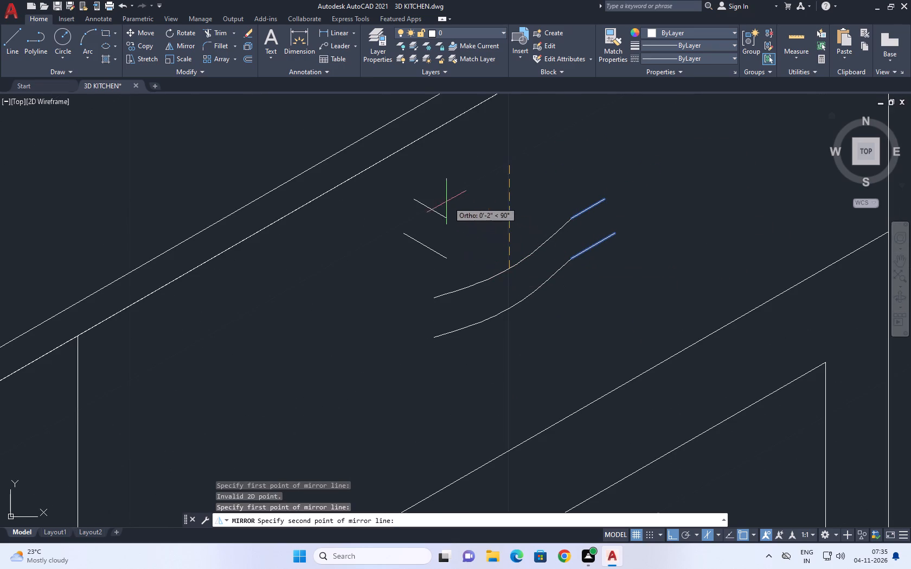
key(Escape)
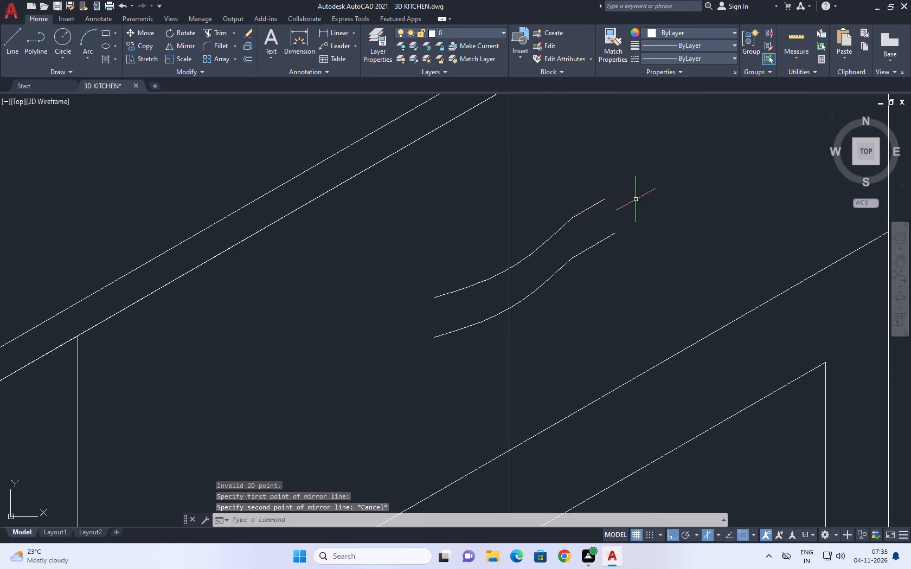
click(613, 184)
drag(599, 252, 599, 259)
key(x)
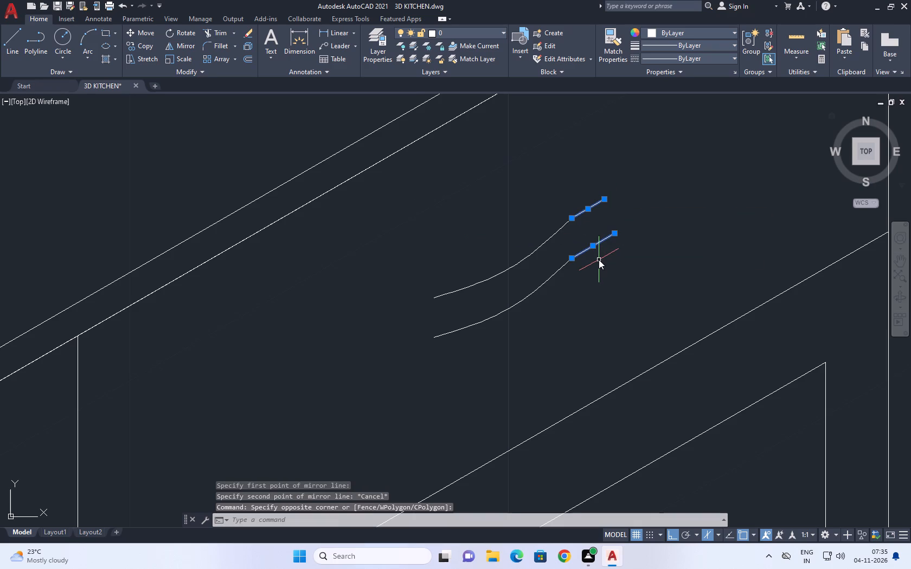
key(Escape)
Copy the two short end lines to the opposite, lower ends of the handle curves.
drag(643, 256, 631, 232)
click(586, 159)
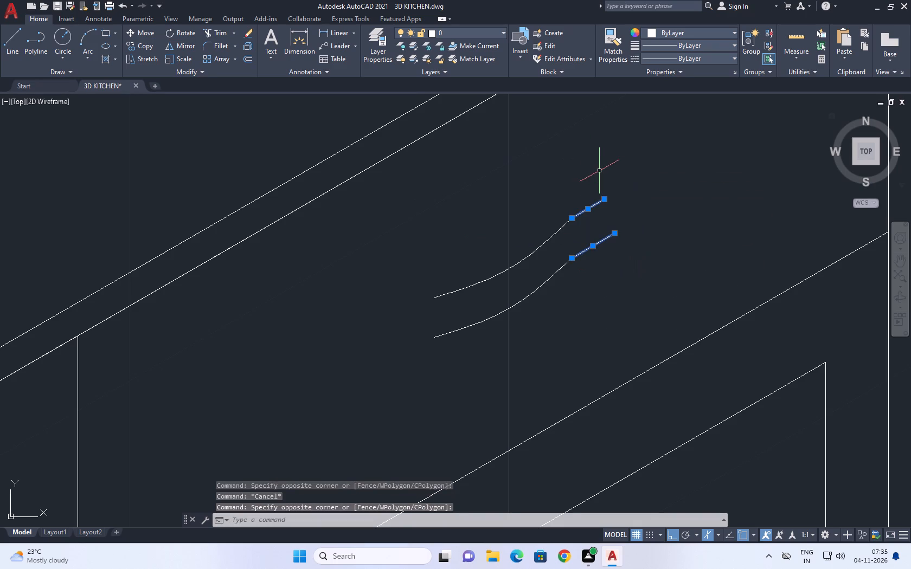
key(c)
key(o)
key(space)
click(607, 198)
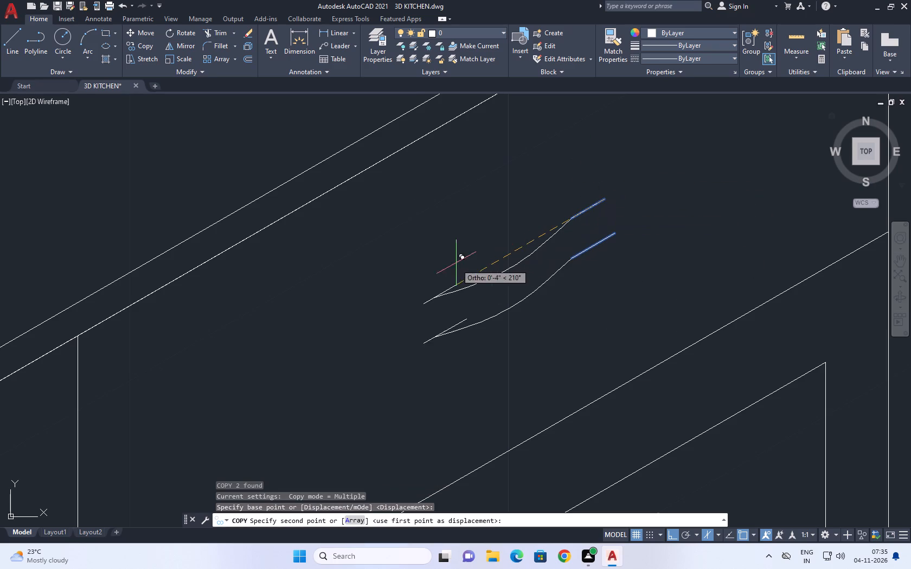
click(434, 298)
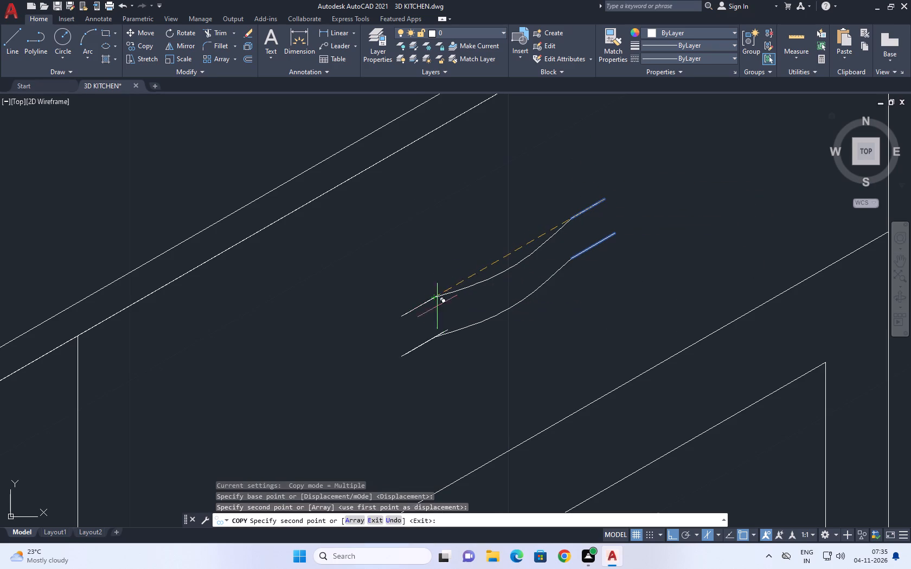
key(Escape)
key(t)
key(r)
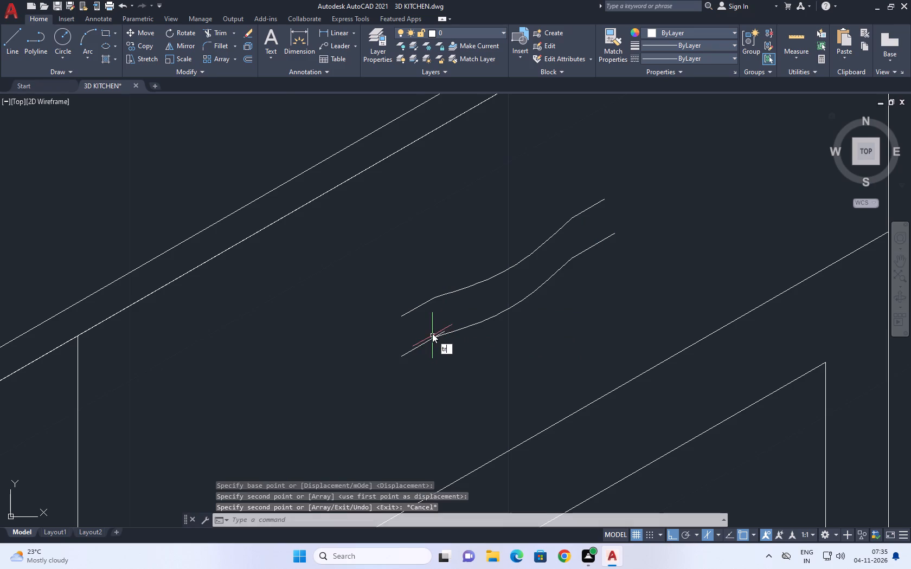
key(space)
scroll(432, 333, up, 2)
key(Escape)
Move the short line at the lower handle curve's lower end so its inner endpoint meets the curve's end exactly.
click(455, 332)
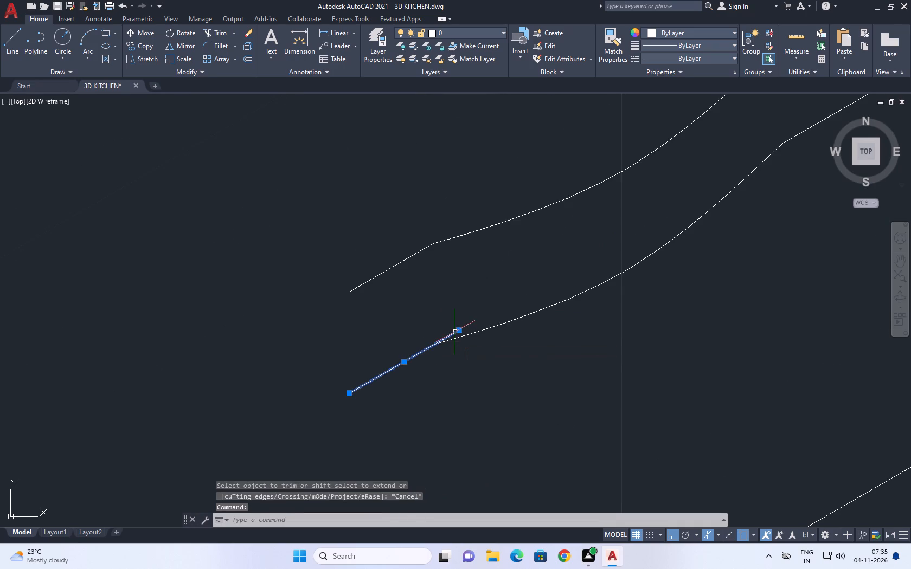
key(m)
key(space)
click(458, 331)
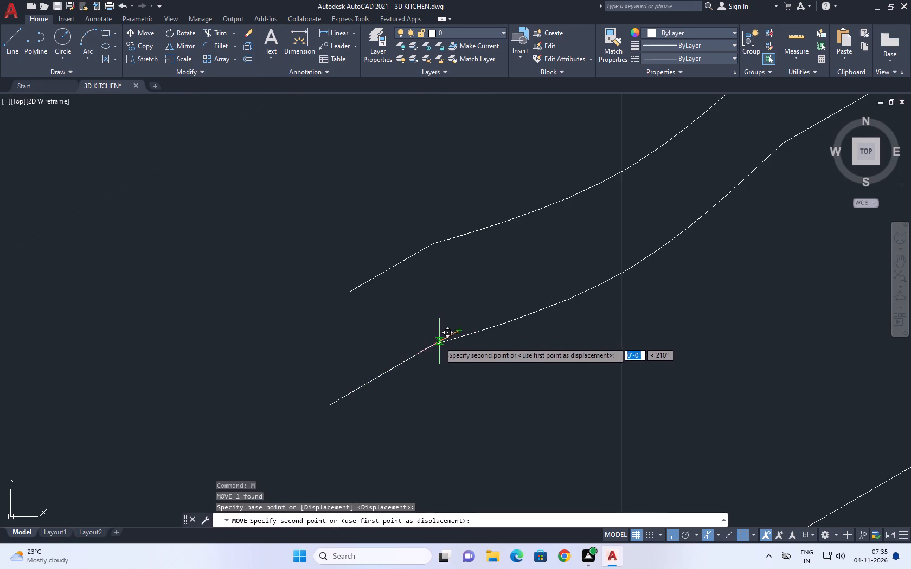
click(438, 344)
scroll(514, 304, down, 1)
scroll(455, 333, up, 3)
click(472, 344)
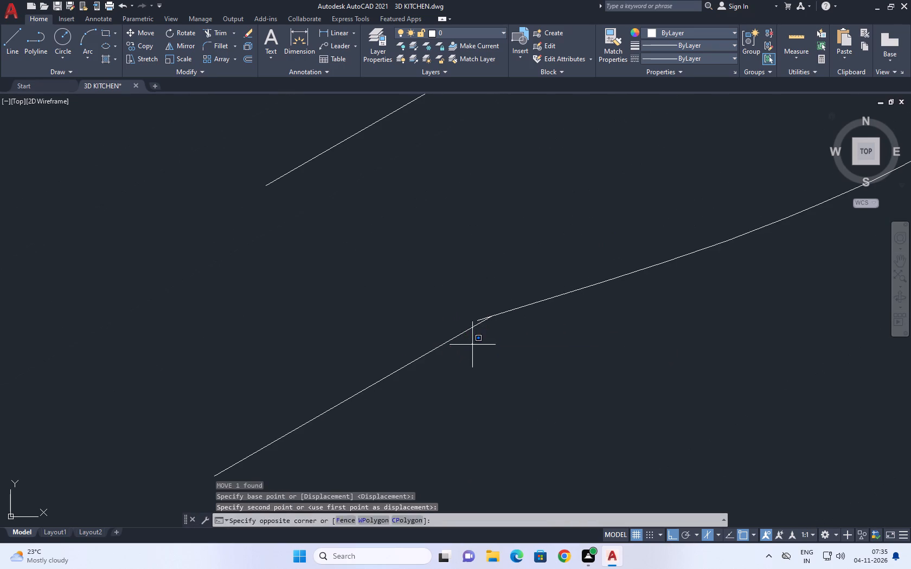
click(441, 334)
key(m)
key(space)
scroll(480, 323, up, 2)
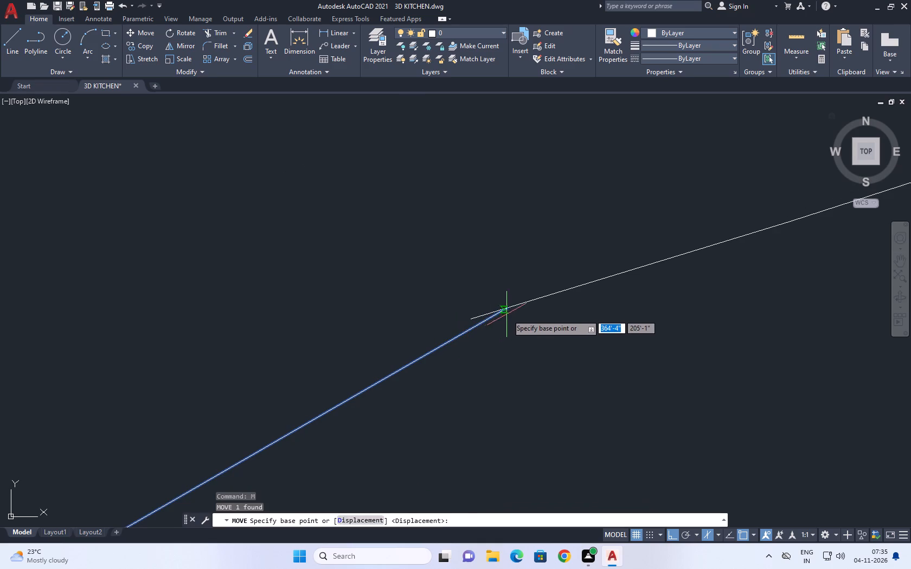
click(509, 309)
click(471, 319)
scroll(518, 270, down, 5)
Shorten that end line by stretching its free outer endpoint slightly inward along its own direction.
drag(478, 314, 478, 309)
click(473, 286)
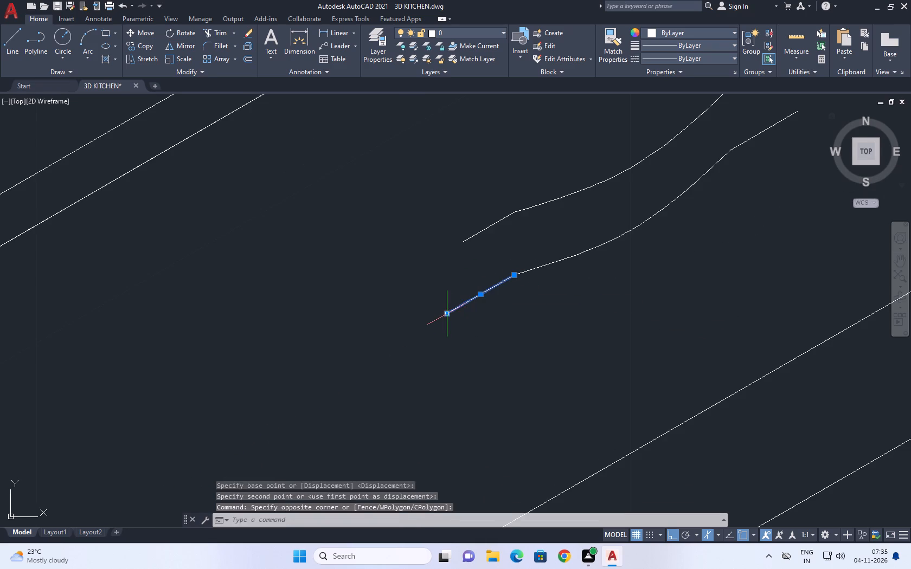
click(447, 314)
click(467, 302)
scroll(515, 287, down, 1)
key(Escape)
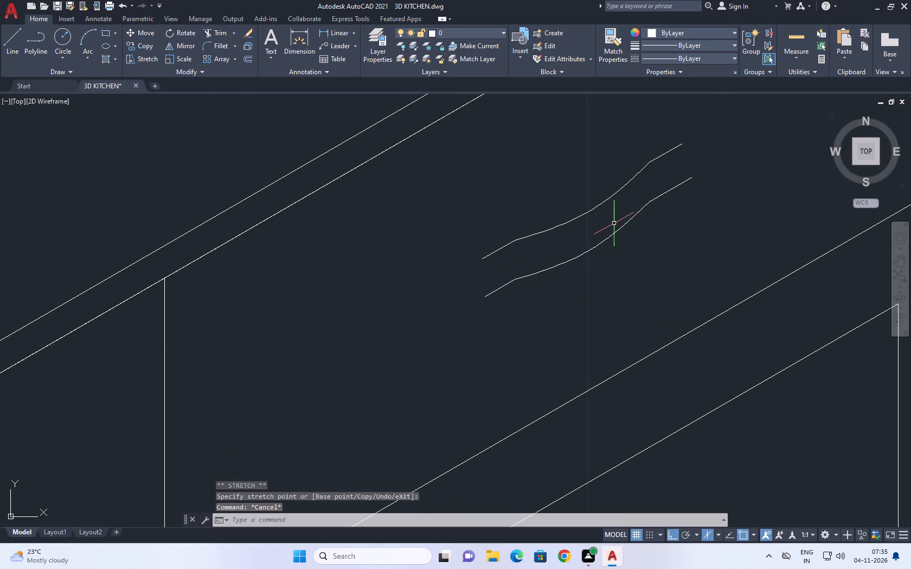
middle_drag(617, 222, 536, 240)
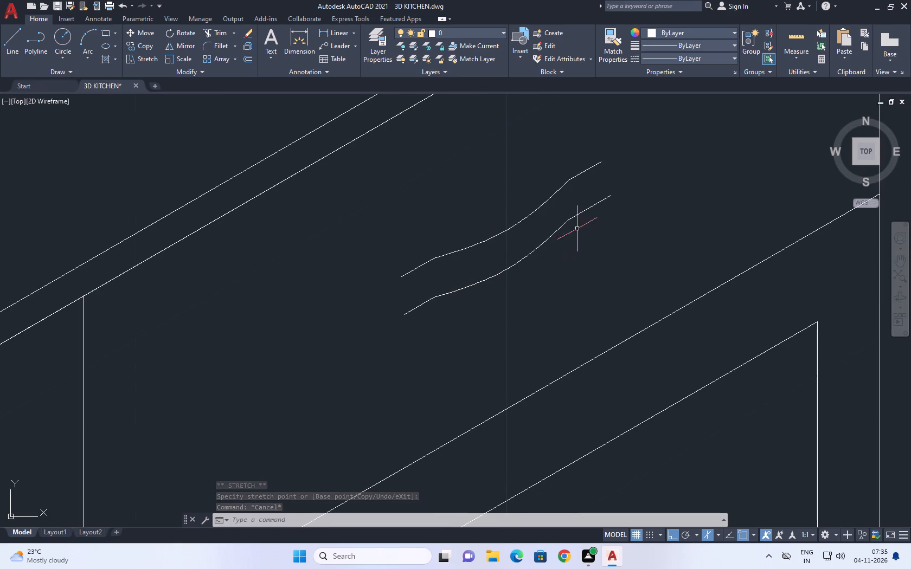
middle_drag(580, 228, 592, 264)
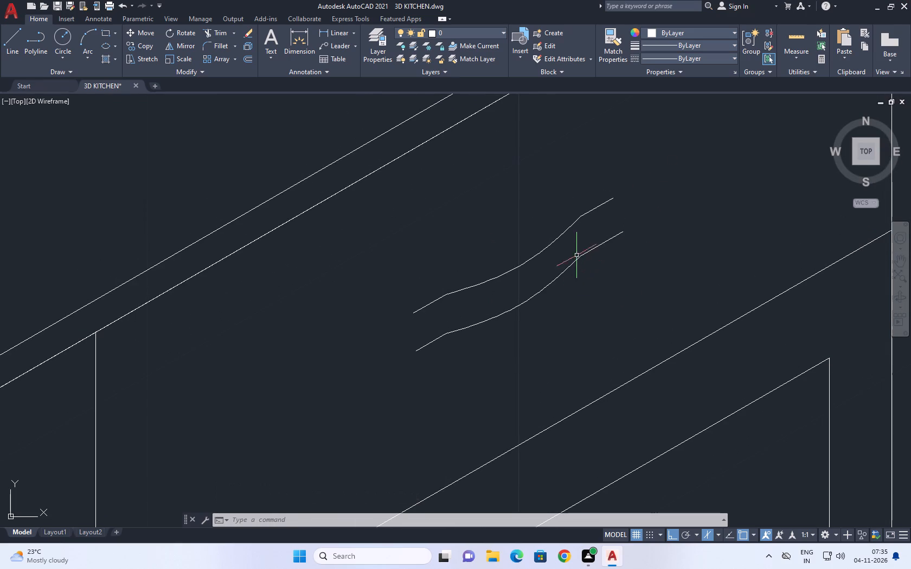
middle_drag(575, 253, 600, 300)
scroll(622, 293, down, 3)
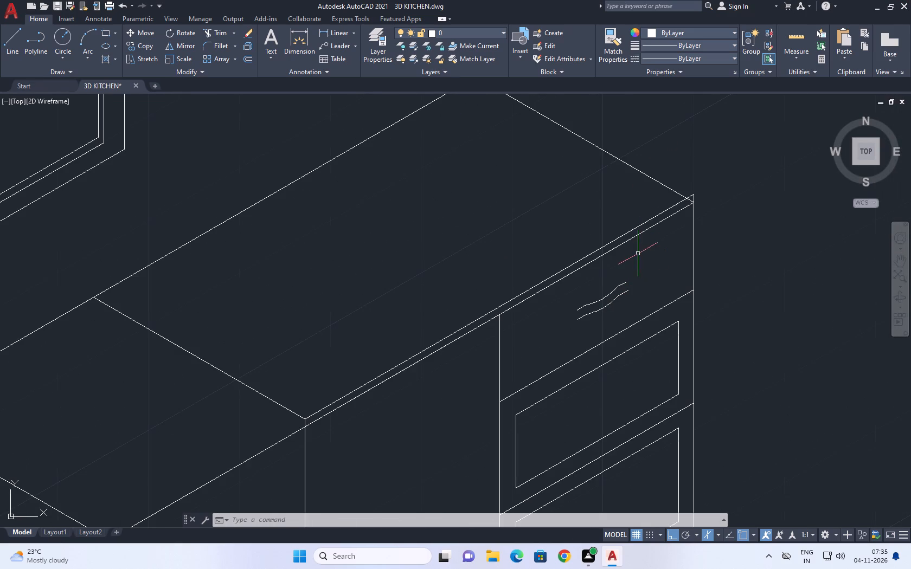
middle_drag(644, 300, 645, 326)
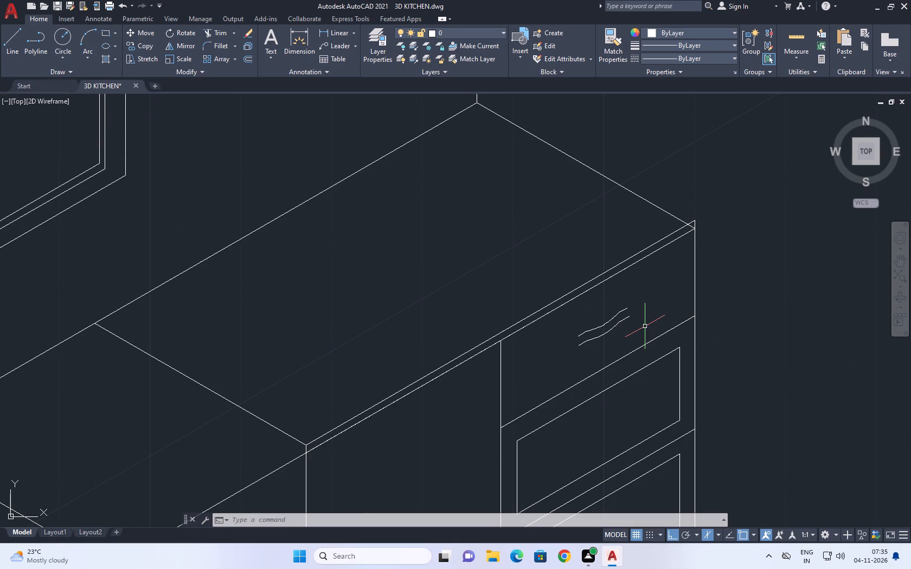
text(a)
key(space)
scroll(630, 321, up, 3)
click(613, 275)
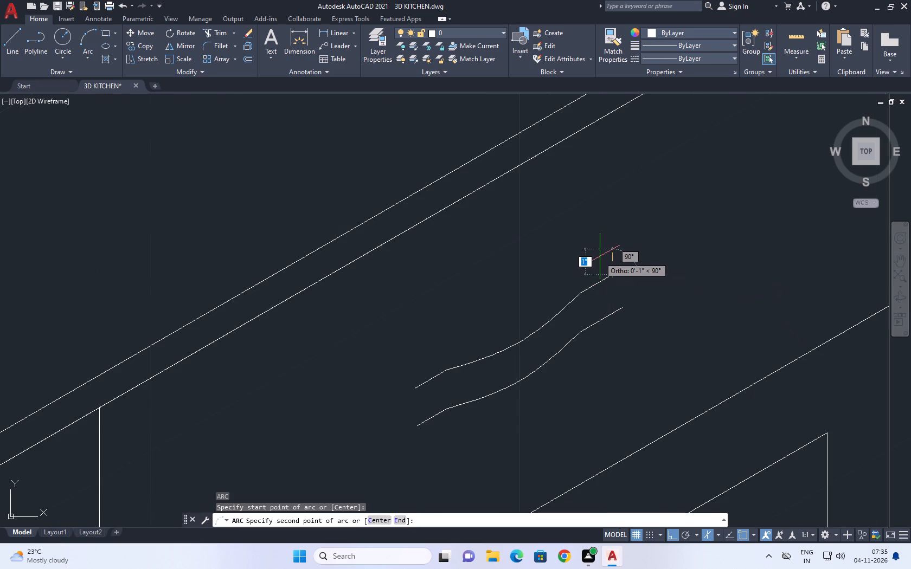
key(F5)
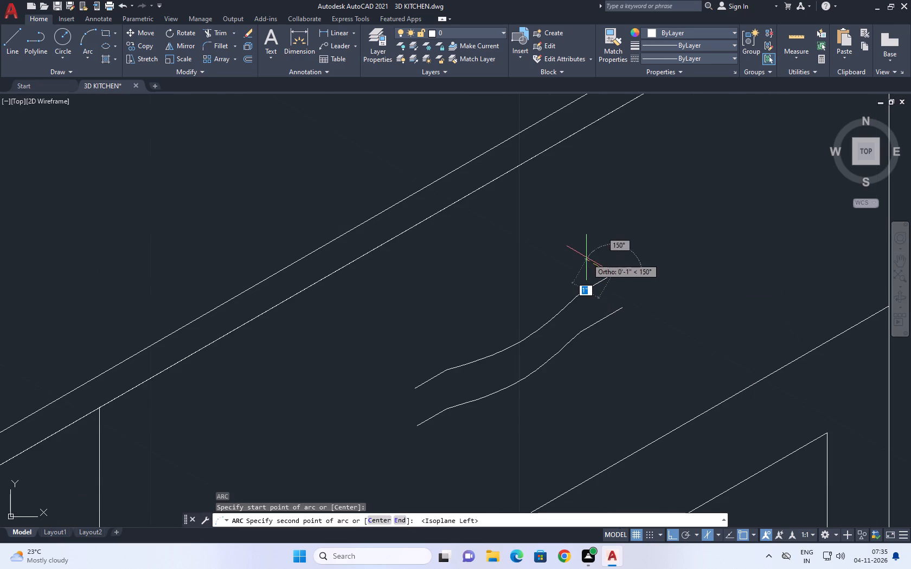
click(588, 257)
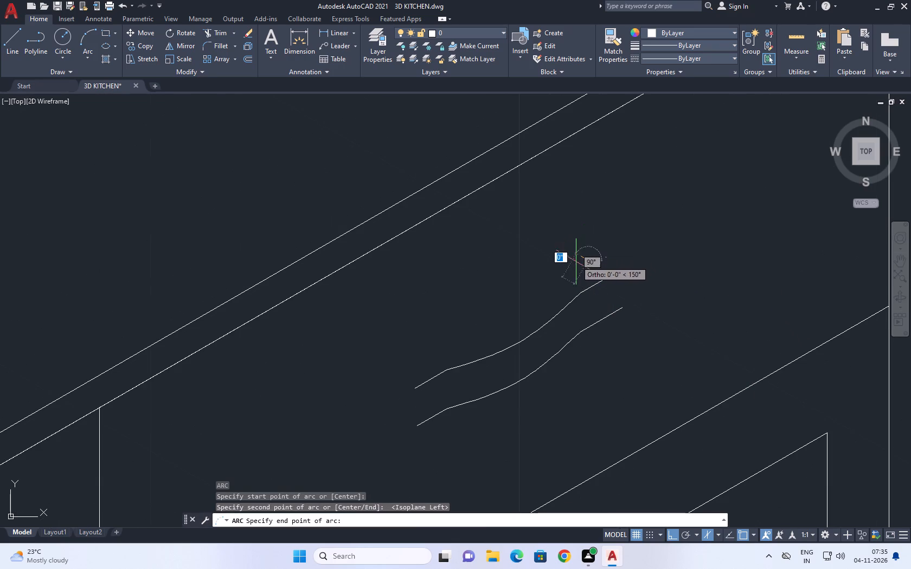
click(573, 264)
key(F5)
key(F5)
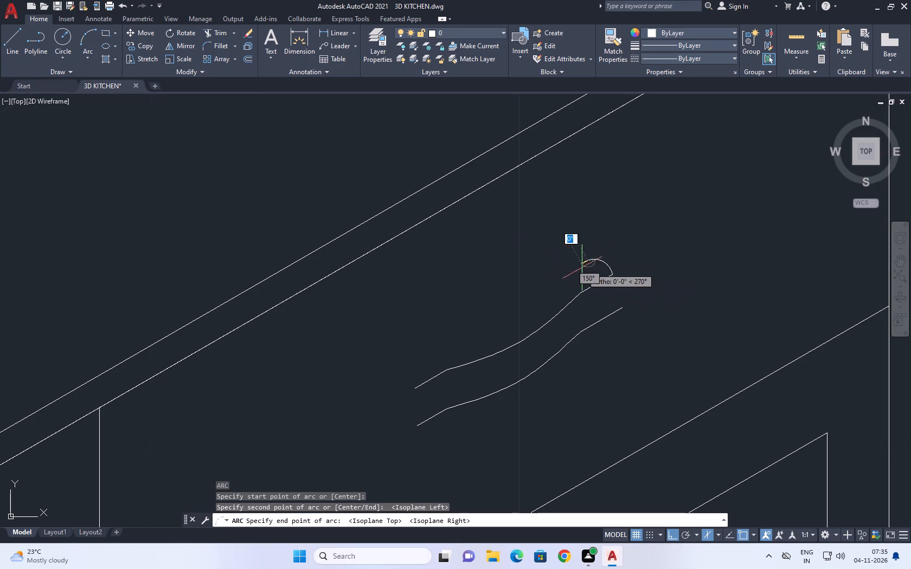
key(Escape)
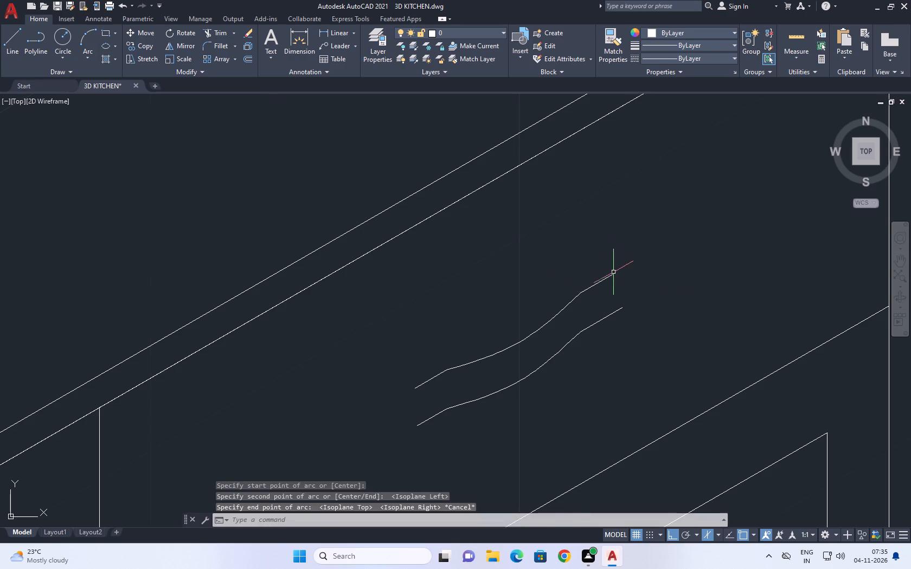
Draw a small hooked spline from the outer end of the upper handle edge, heading back at 150° in the left isoplane.
middle_drag(615, 288, 605, 322)
key(s)
key(p)
text(l)
key(space)
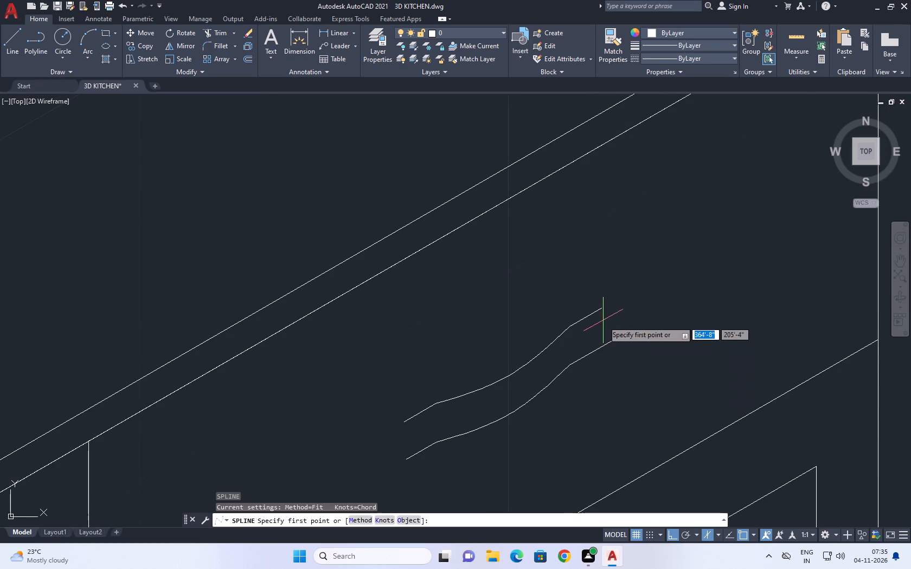
middle_drag(650, 326, 617, 335)
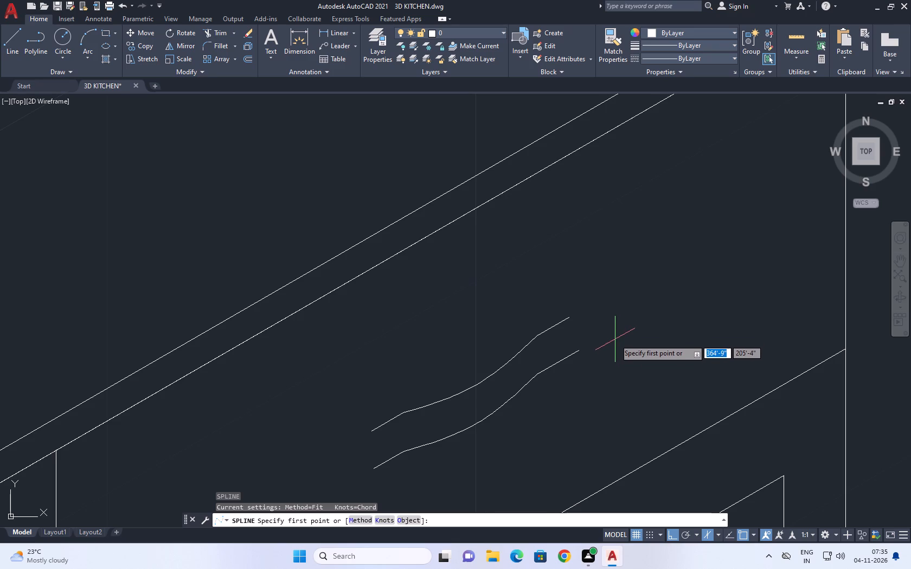
click(567, 316)
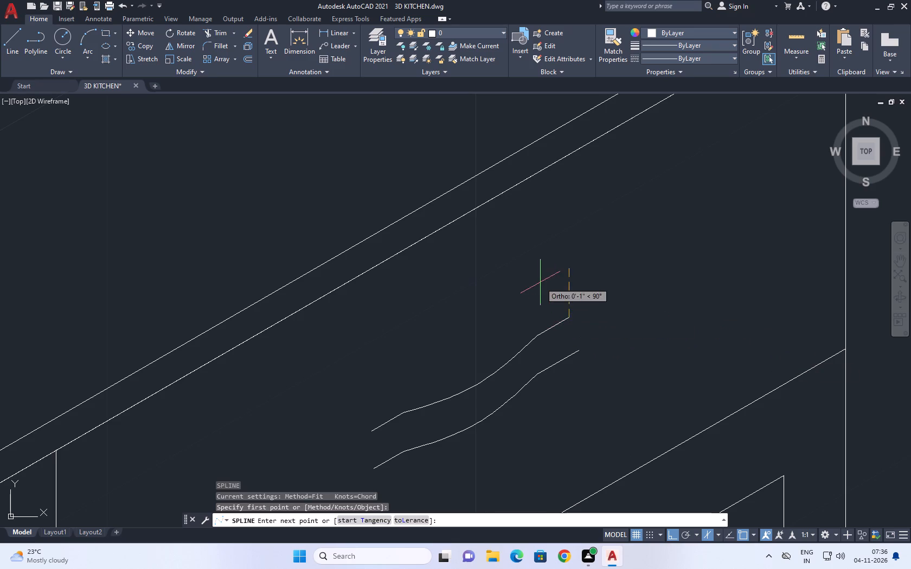
scroll(540, 282, up, 2)
key(F5)
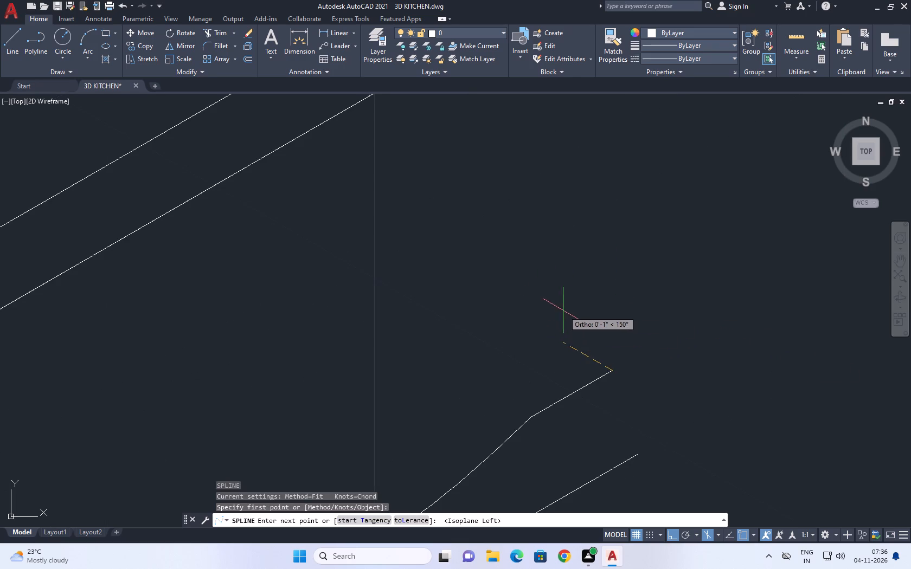
click(569, 339)
click(522, 348)
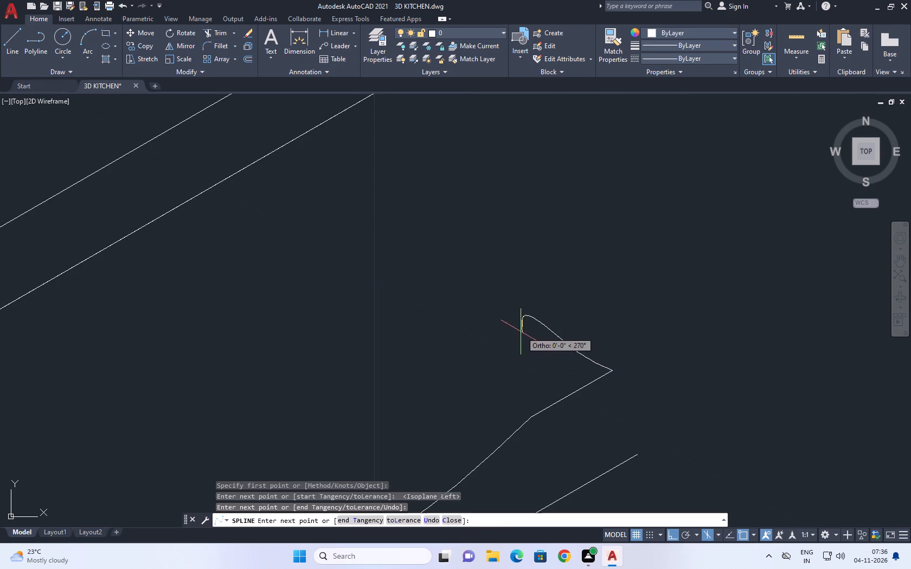
click(514, 332)
key(F5)
scroll(623, 339, down, 1)
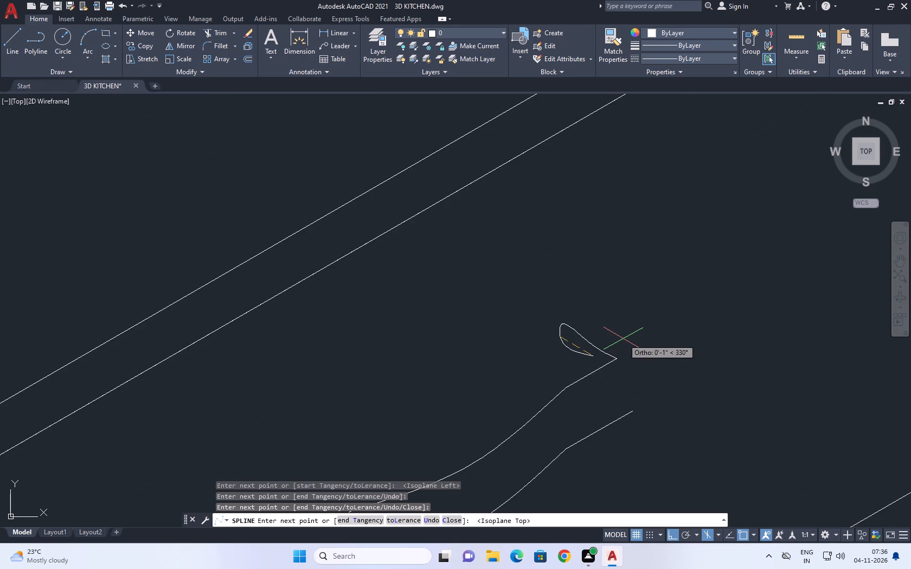
key(space)
Stretch the hooked spline's last fit point back onto its neighbouring fit point to straighten the spline, and deselect it.
scroll(568, 328, up, 2)
click(560, 355)
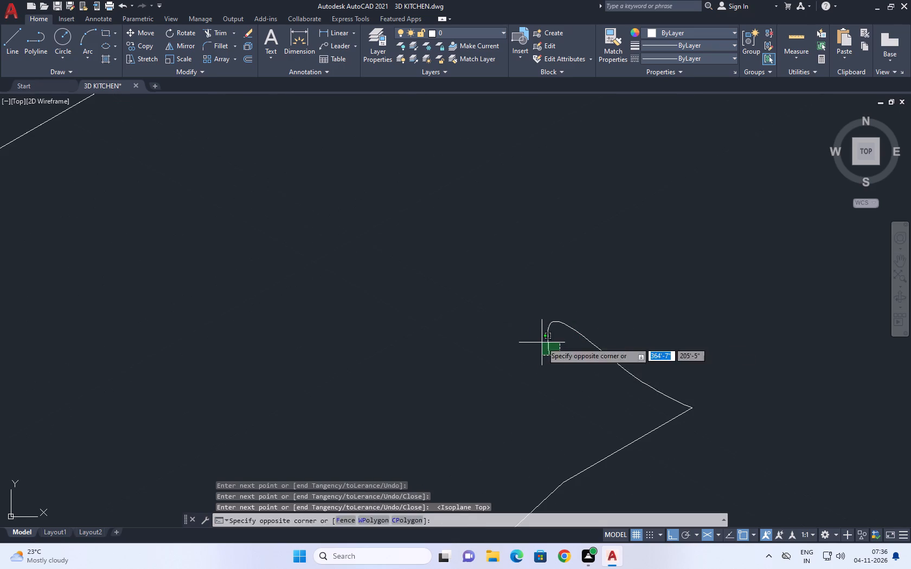
click(540, 340)
click(549, 354)
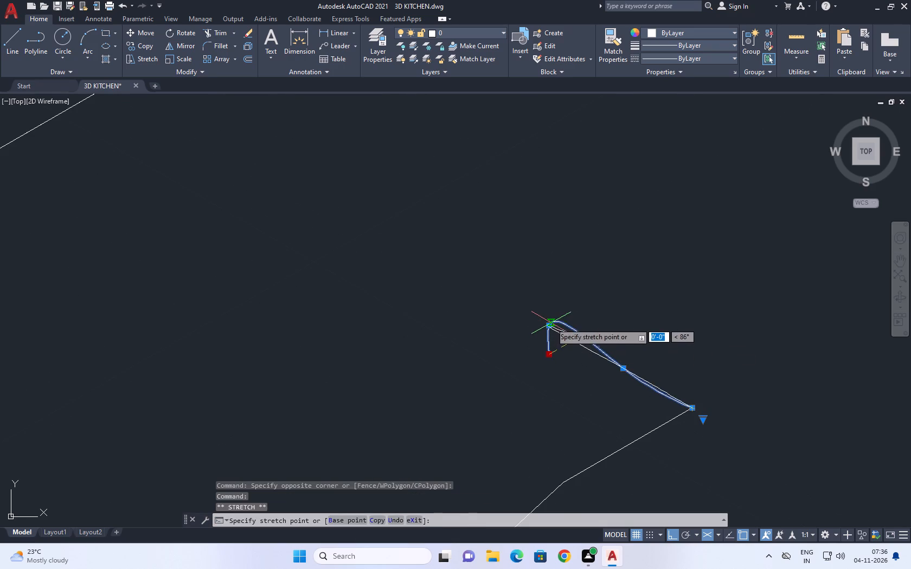
click(551, 323)
scroll(557, 319, down, 1)
scroll(558, 318, up, 5)
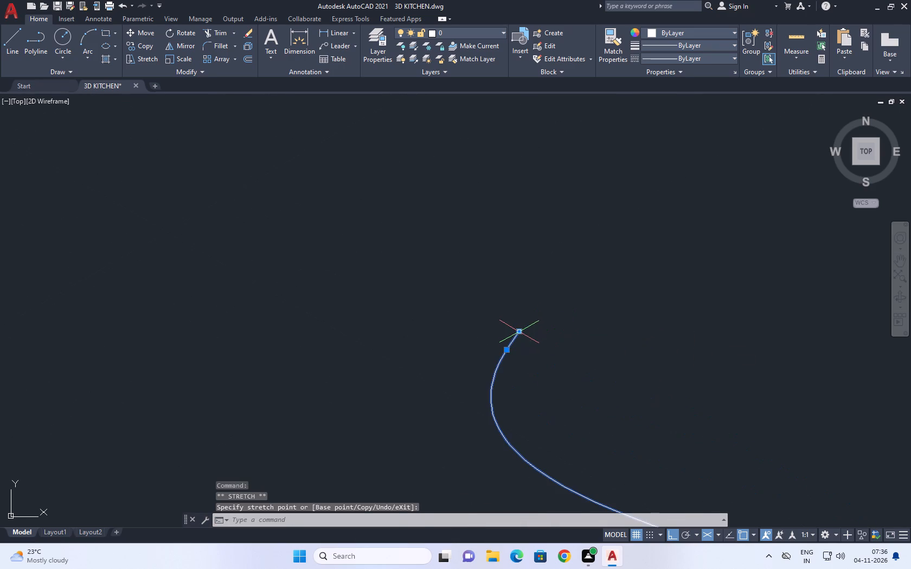
click(520, 331)
click(506, 350)
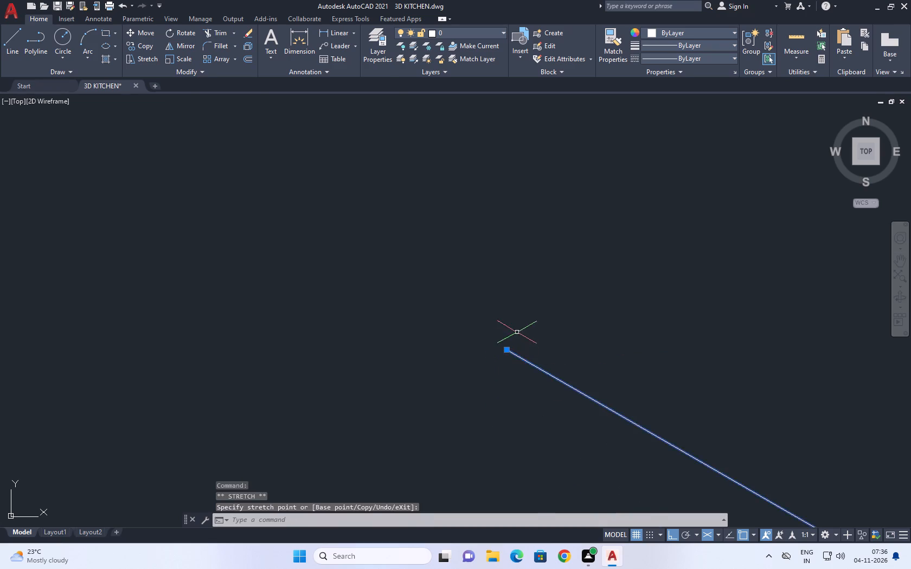
scroll(517, 330, down, 5)
middle_drag(570, 309, 480, 240)
right_click(515, 231)
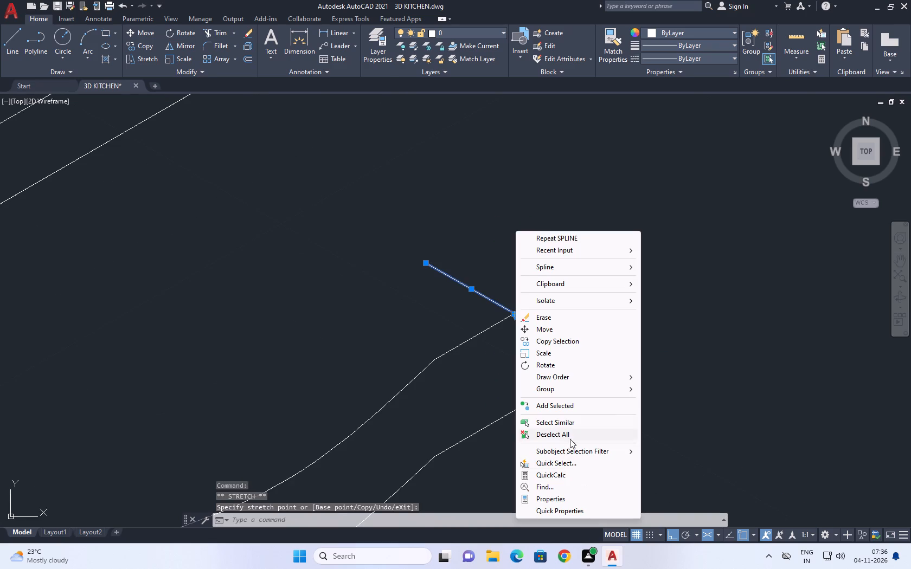
click(570, 439)
Stretch the straightened spline's middle fit point slightly outward so it bows into a shallow arc.
scroll(551, 414, down, 3)
scroll(525, 388, up, 2)
click(540, 373)
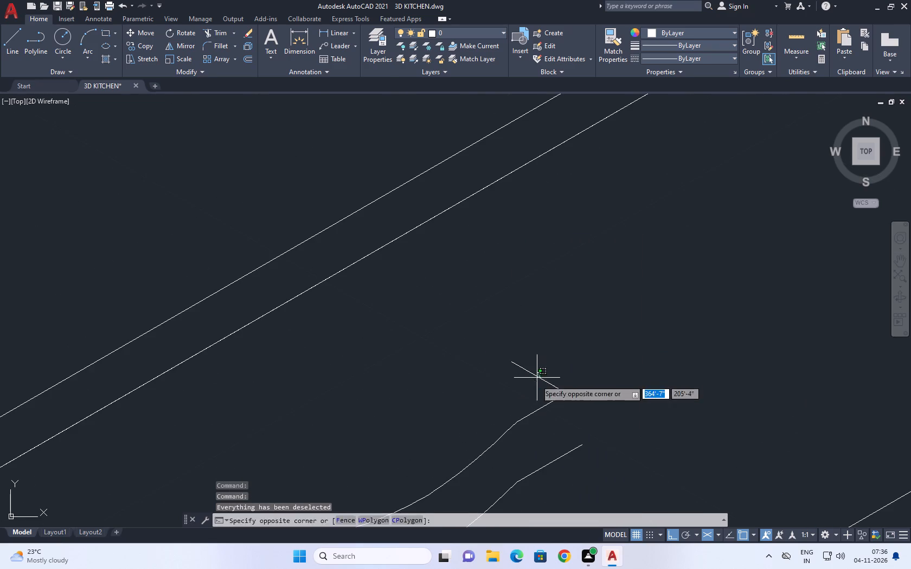
click(532, 386)
scroll(545, 388, up, 1)
click(537, 375)
click(545, 366)
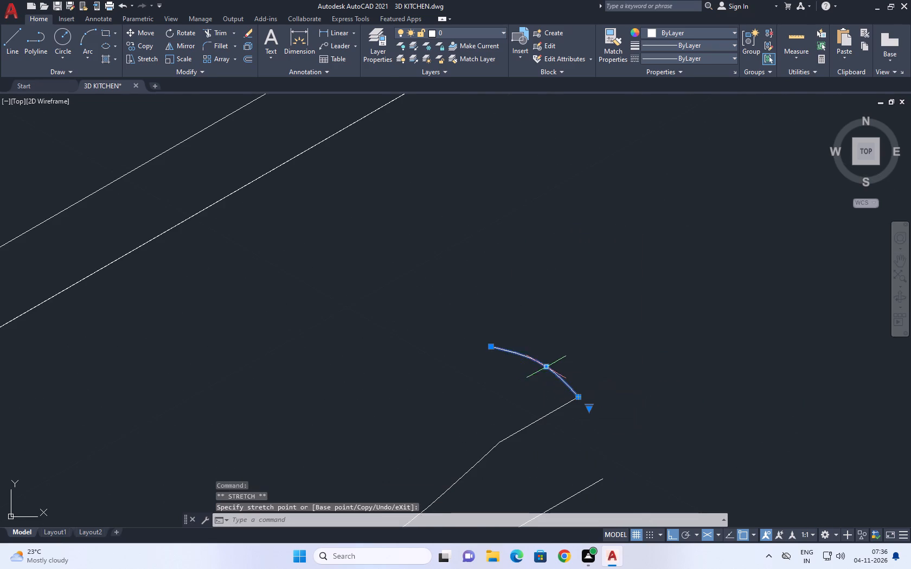
Copy the bowed spline from the outer end of the upper handle edge to the outer end of the lower edge.
scroll(561, 353, down, 2)
middle_drag(595, 377, 591, 392)
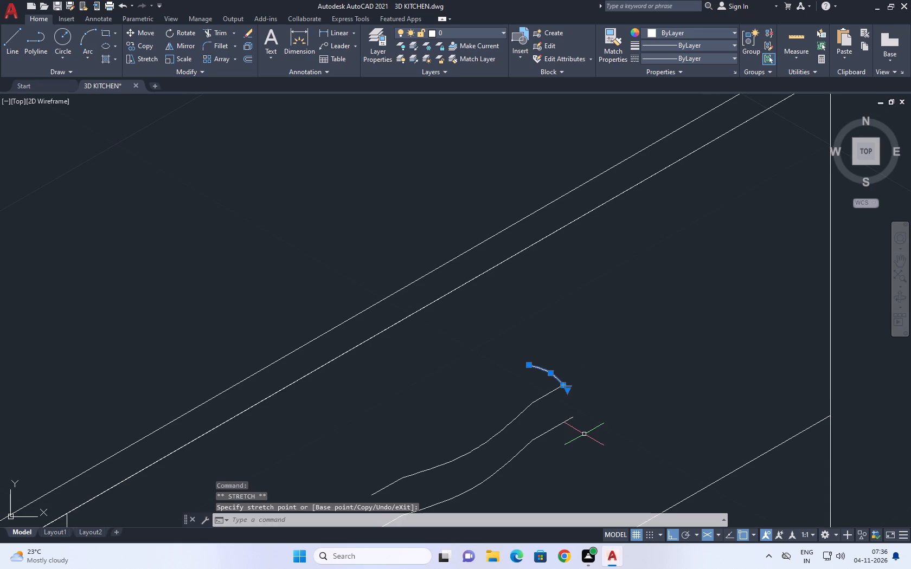
key(c)
key(o)
key(space)
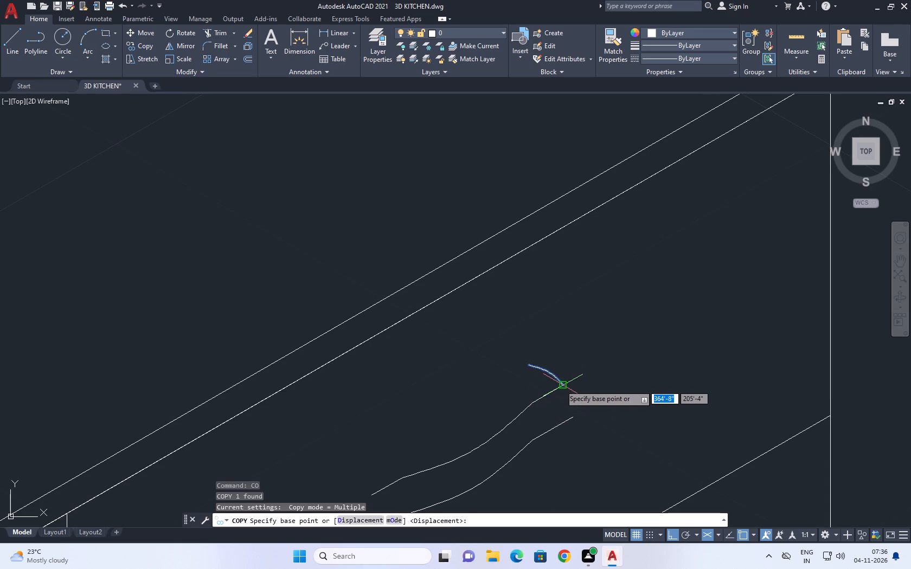
click(562, 385)
click(572, 419)
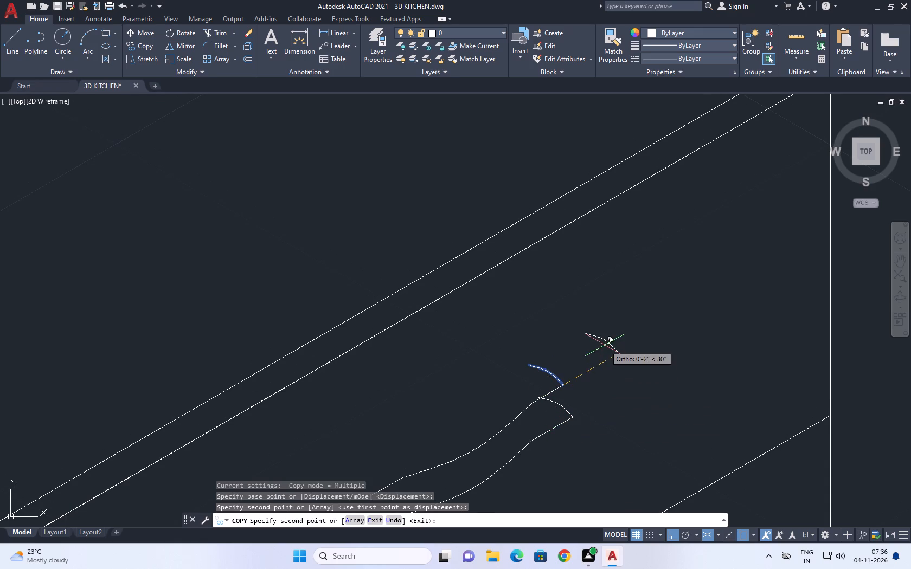
key(Escape)
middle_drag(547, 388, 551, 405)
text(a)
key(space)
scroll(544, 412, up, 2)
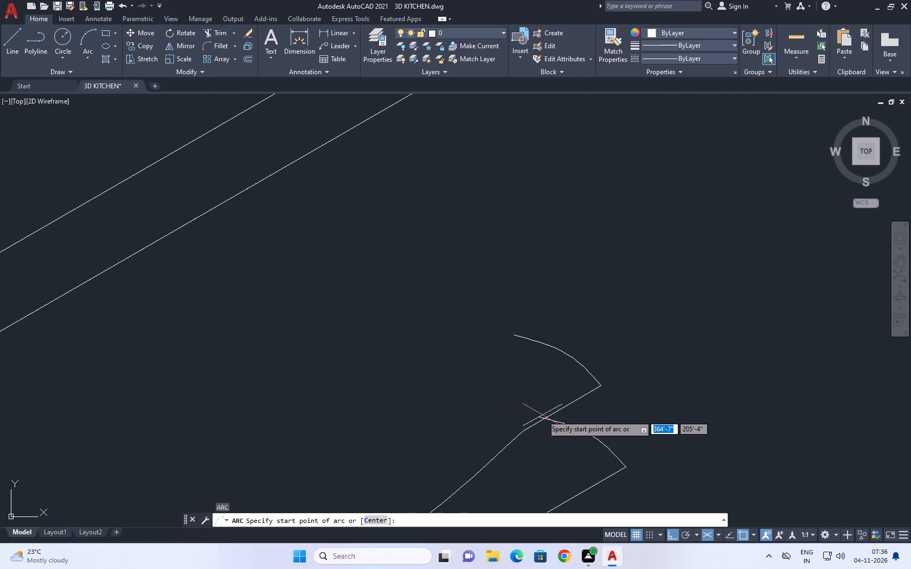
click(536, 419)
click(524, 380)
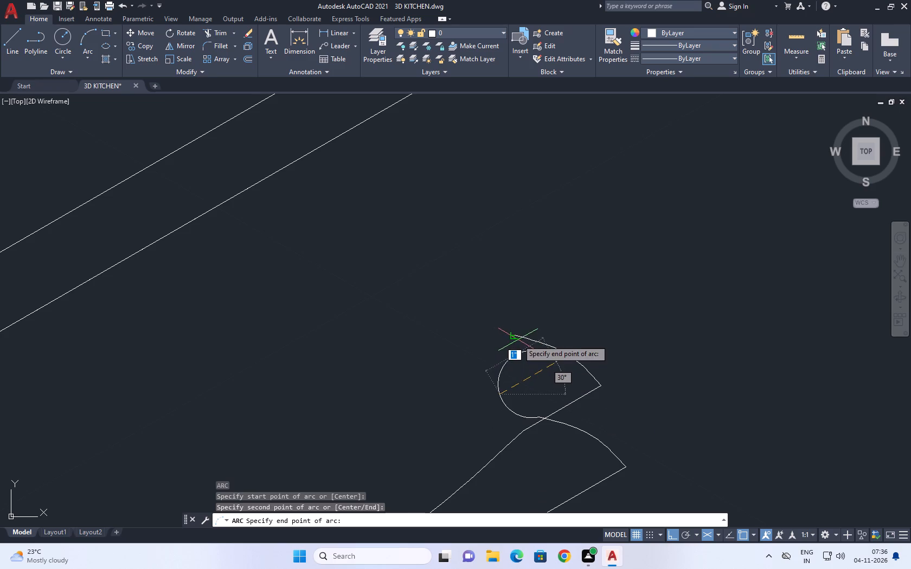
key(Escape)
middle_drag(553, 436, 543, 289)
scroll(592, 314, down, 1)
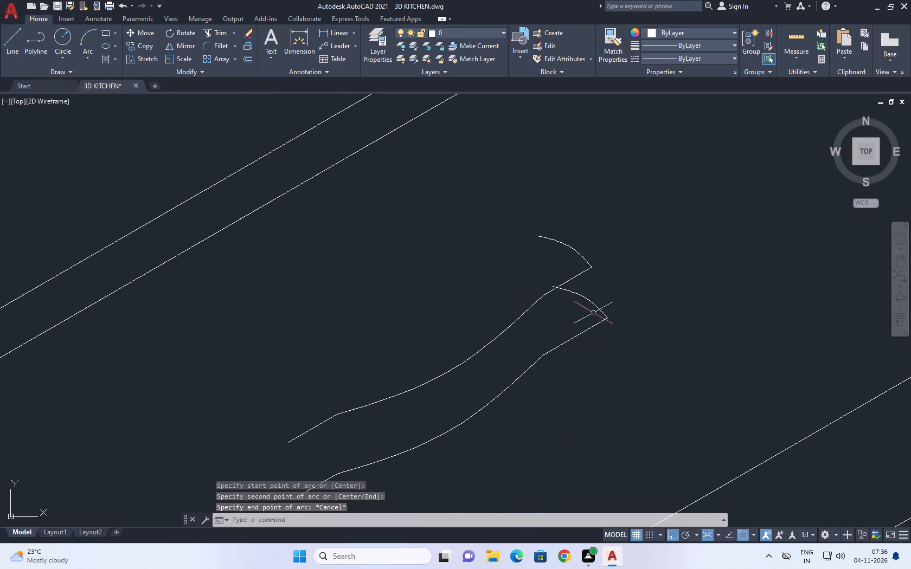
Draw a line from the free end of the upper bowed spline at 210°, followed by a short segment at 330°.
middle_drag(602, 303, 605, 318)
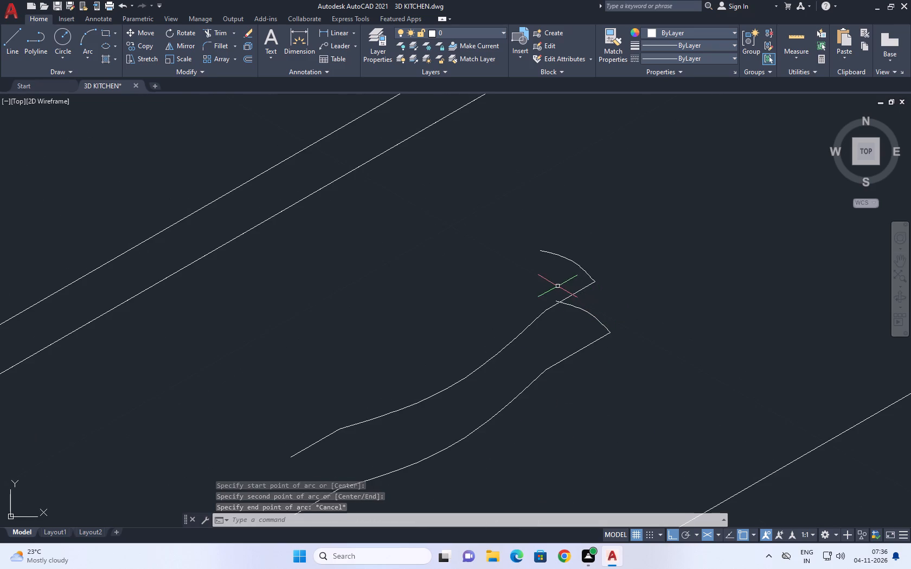
middle_drag(605, 272, 598, 281)
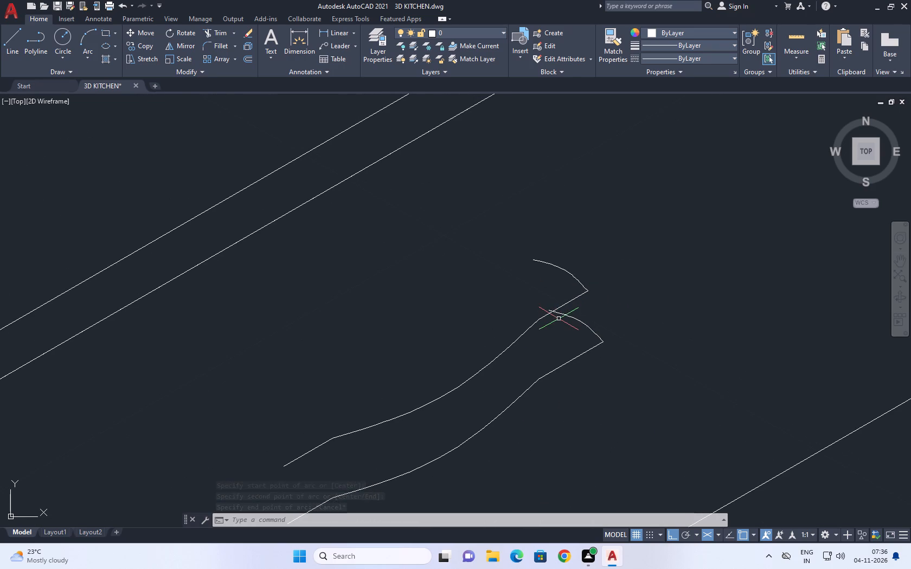
click(14, 39)
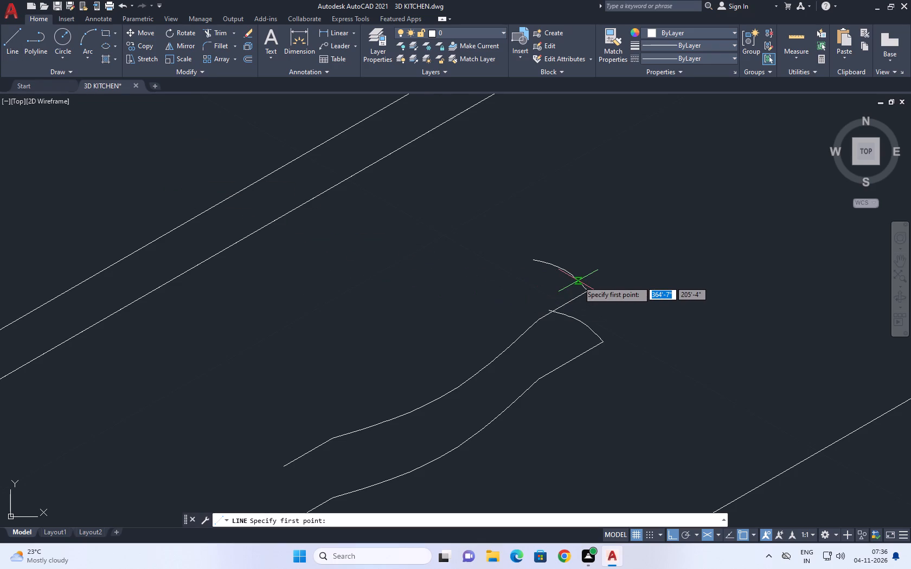
click(532, 262)
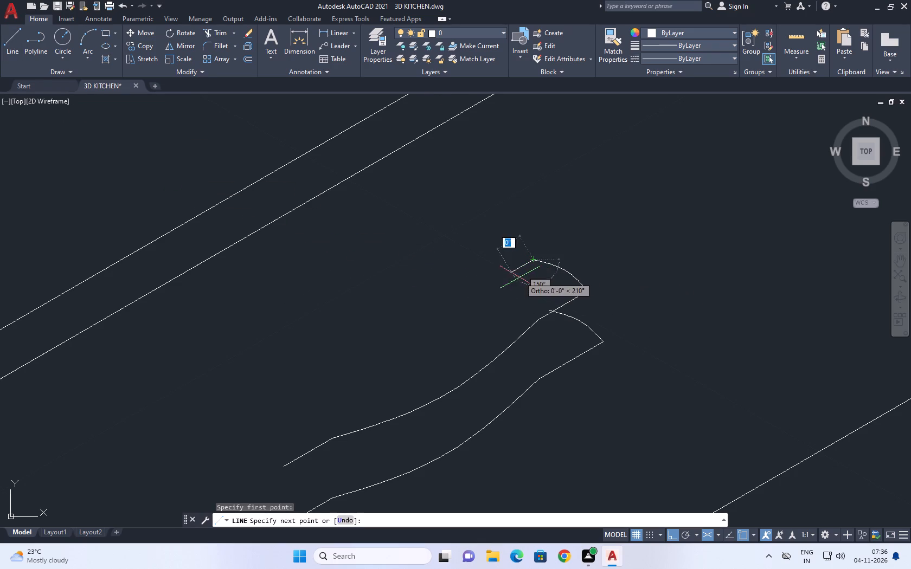
click(500, 284)
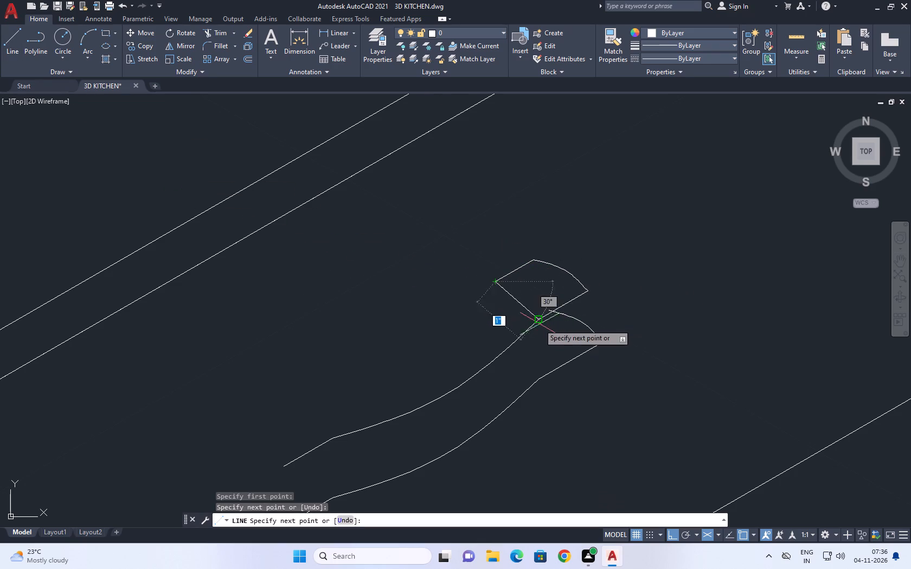
click(503, 295)
right_click(506, 295)
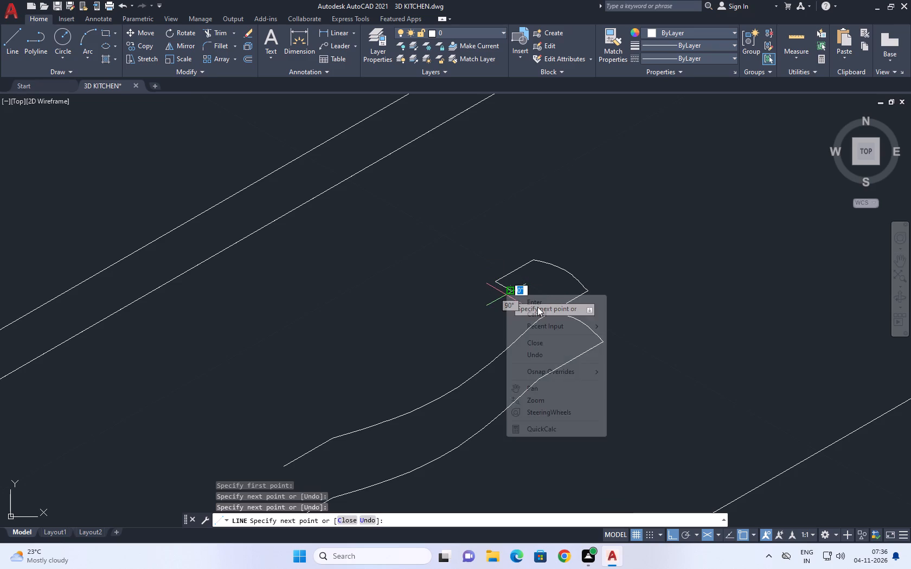
click(538, 309)
Erase the short 330° segment at the end of the newly drawn line.
scroll(519, 286, up, 2)
drag(506, 282, 489, 288)
click(455, 309)
right_click(501, 311)
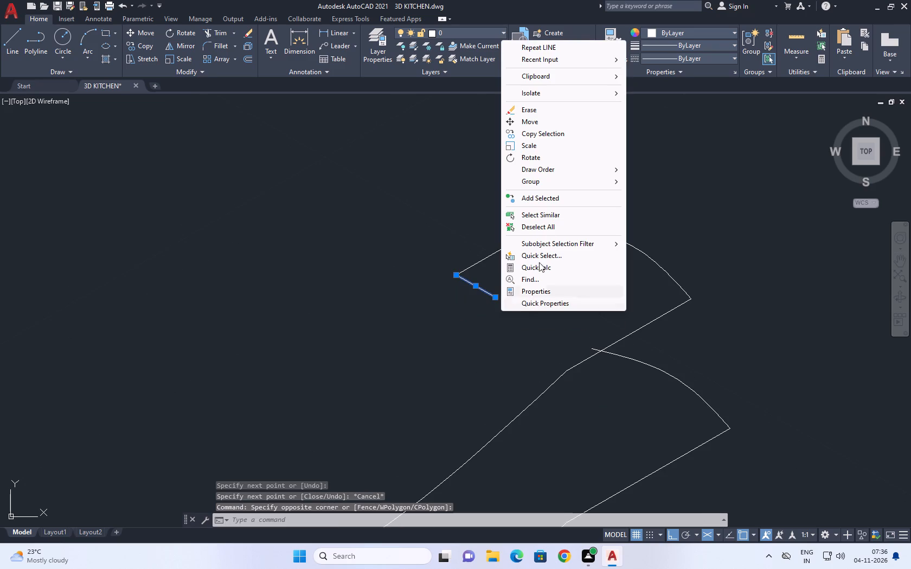
click(547, 109)
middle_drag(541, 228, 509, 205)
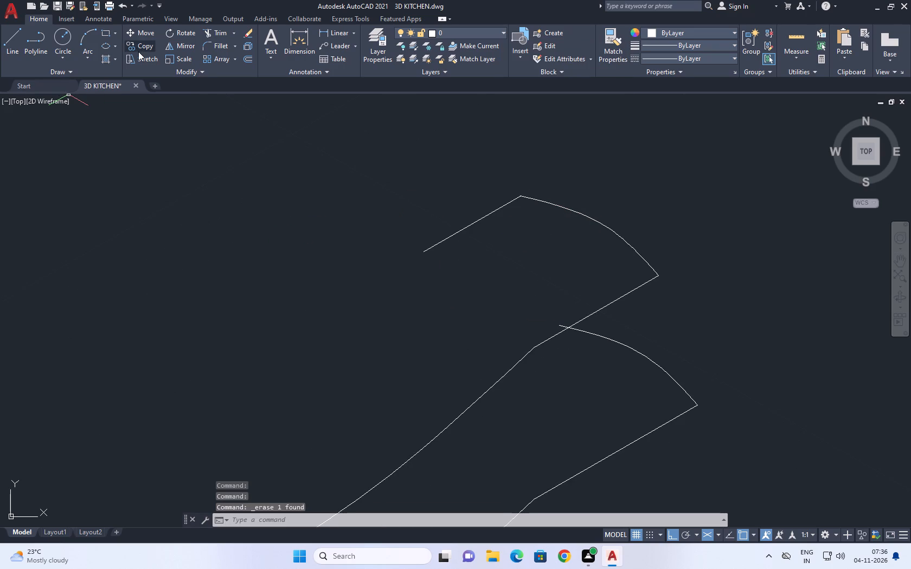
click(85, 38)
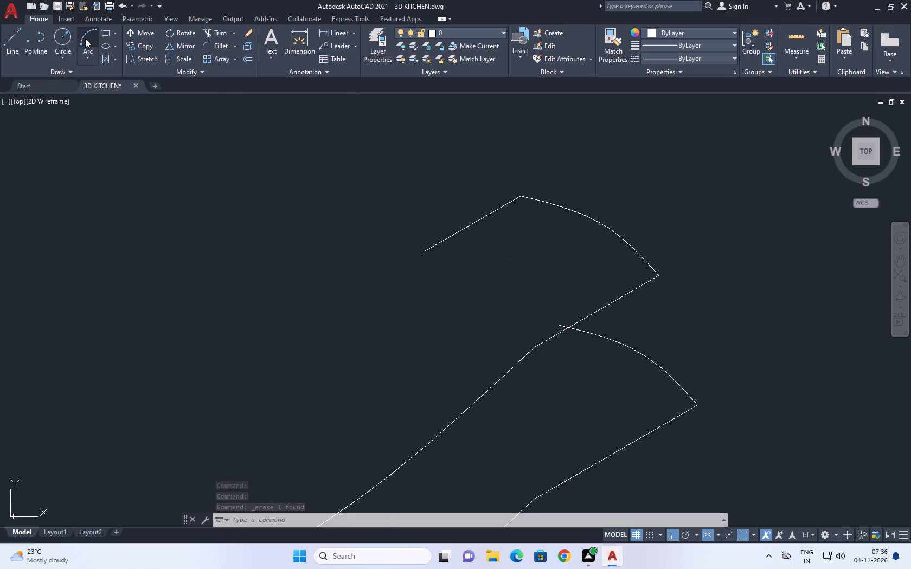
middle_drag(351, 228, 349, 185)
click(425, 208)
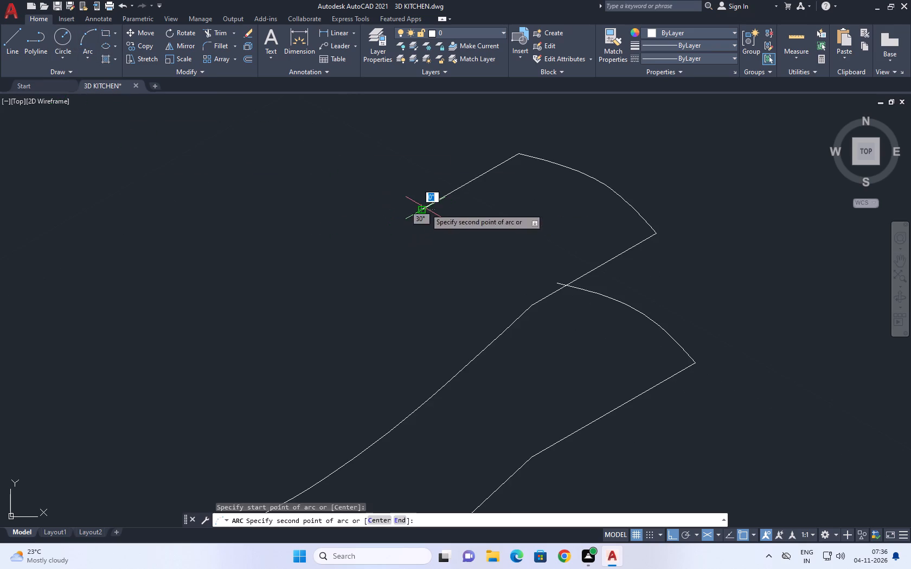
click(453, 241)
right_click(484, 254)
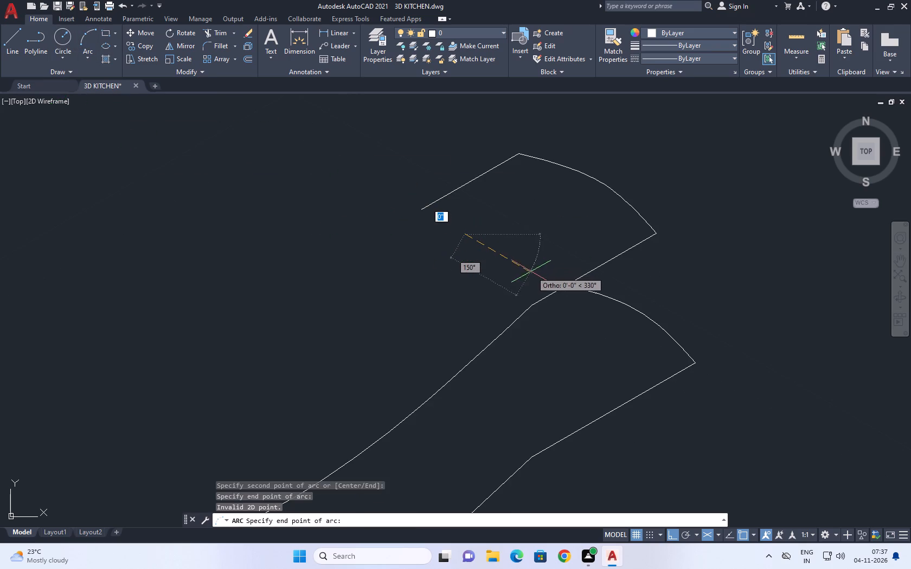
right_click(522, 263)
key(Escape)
With ortho off, draw a three-point spline from the free end of the 210° line down to the upper handle edge.
key(s)
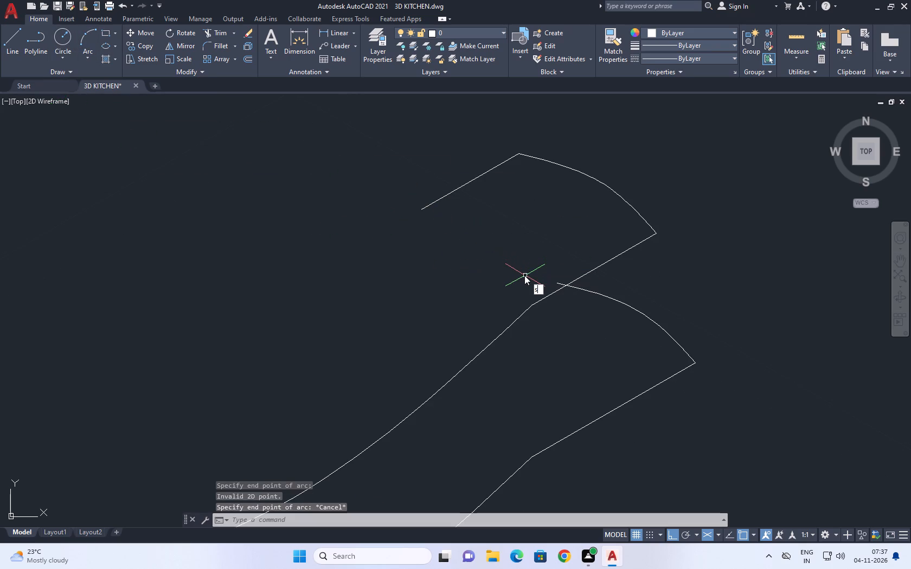
key(p)
key(l)
key(space)
click(420, 211)
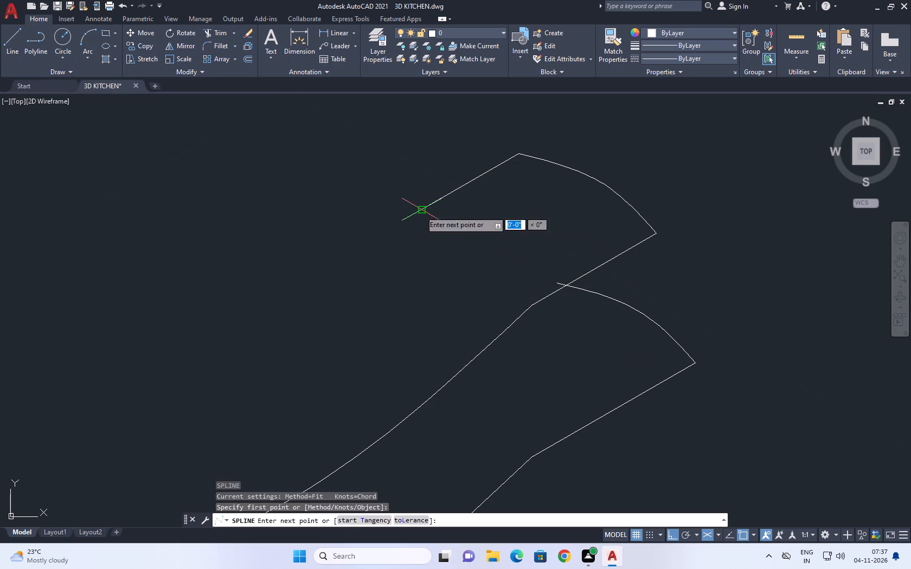
key(F5)
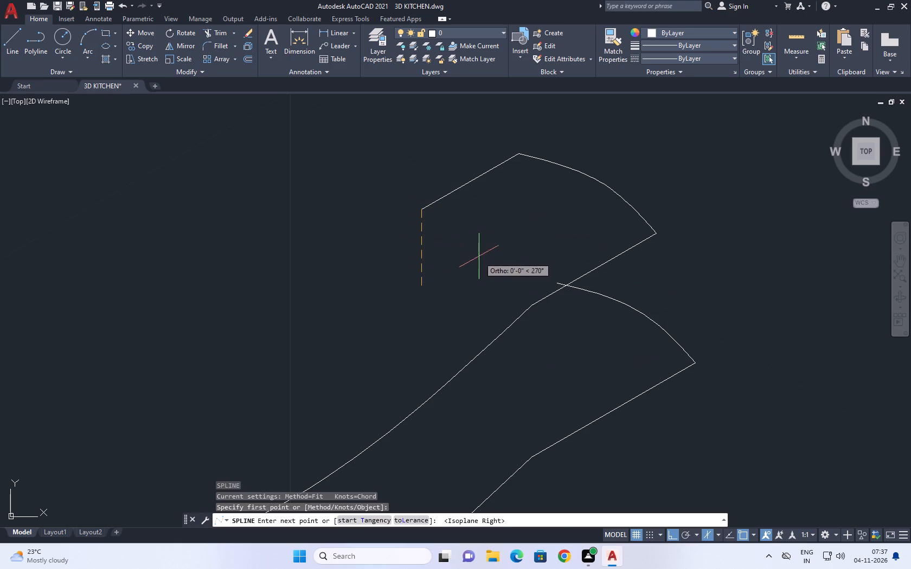
key(F5)
key(F8)
click(464, 242)
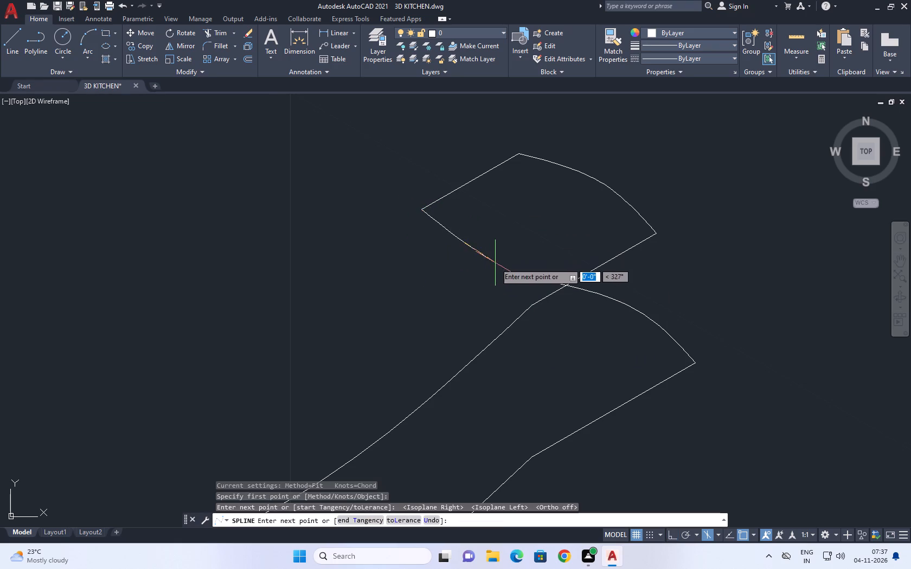
click(549, 296)
key(space)
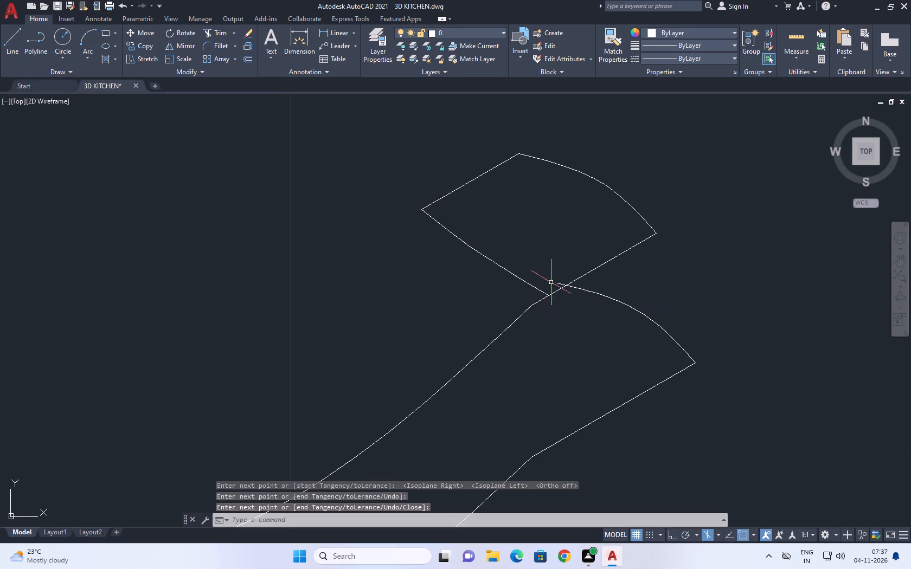
Inside the inset panel below the curved handle, draw an ortho line about 5" at 30° in the top isoplane, continuing about 1" at 150°.
scroll(595, 297, down, 2)
middle_drag(653, 302, 636, 262)
scroll(598, 221, down, 2)
middle_drag(595, 229, 576, 241)
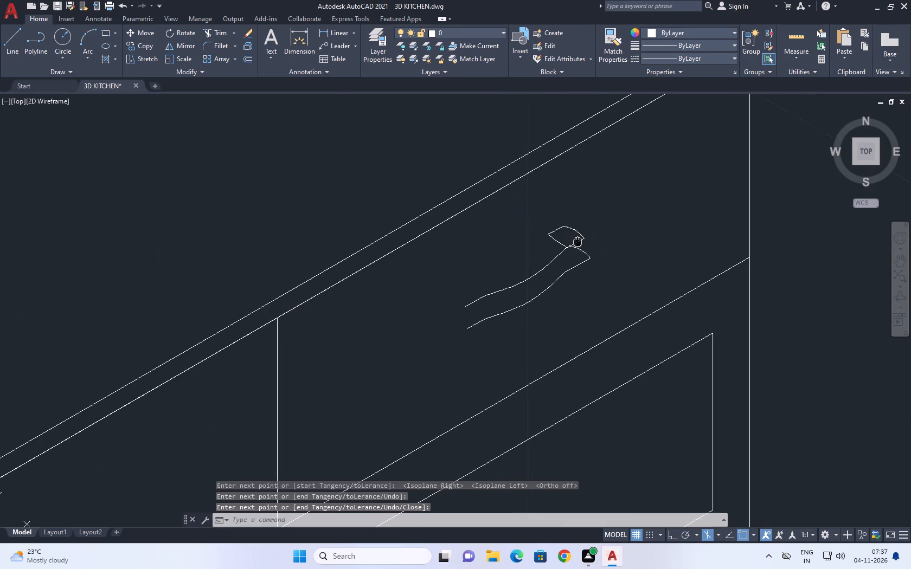
middle_drag(576, 241, 572, 244)
middle_drag(582, 240, 578, 250)
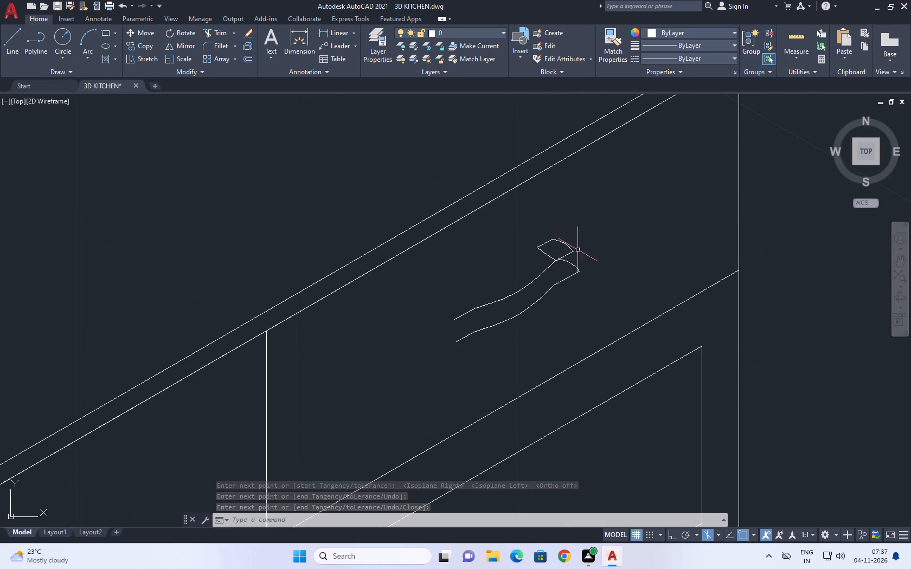
middle_drag(567, 250, 516, 86)
middle_drag(521, 215, 514, 187)
middle_drag(502, 178, 503, 212)
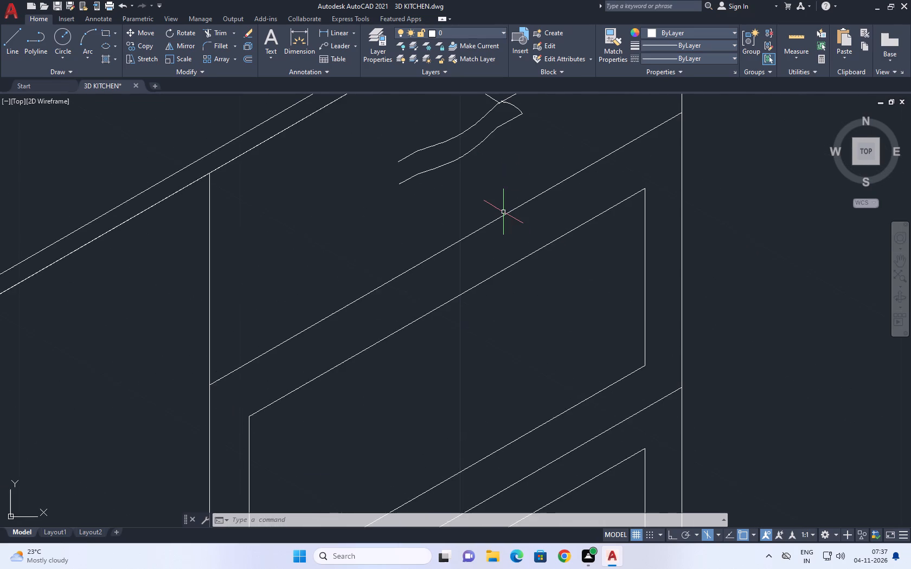
key(l)
key(space)
middle_drag(525, 269, 511, 216)
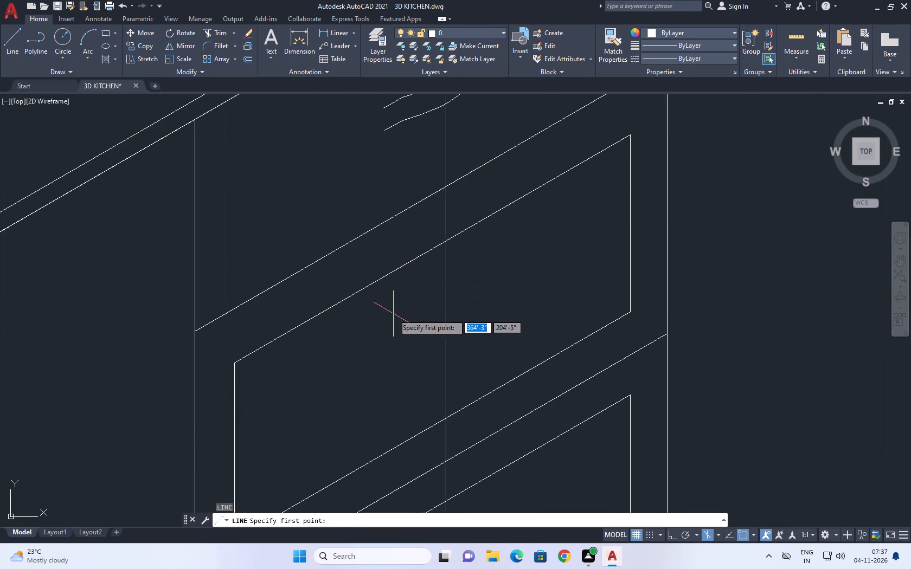
click(386, 326)
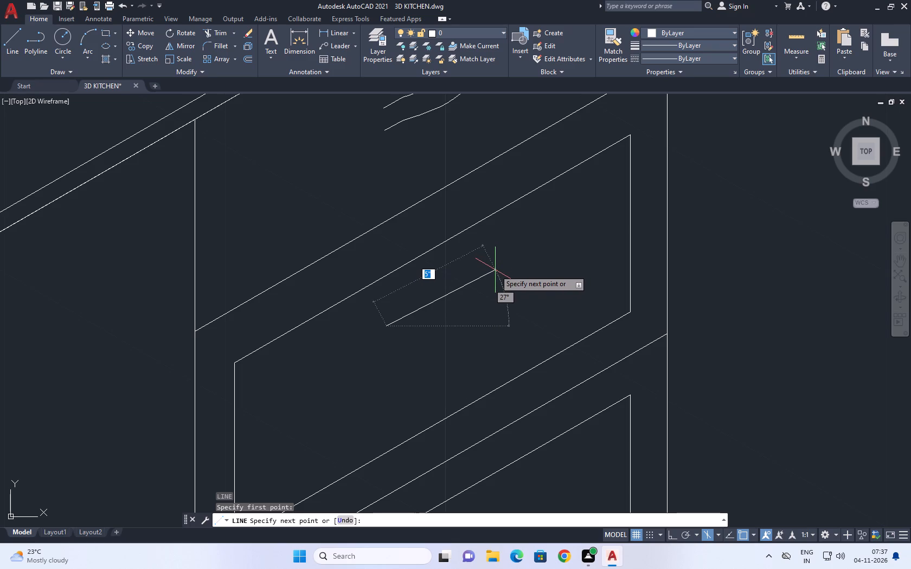
key(F5)
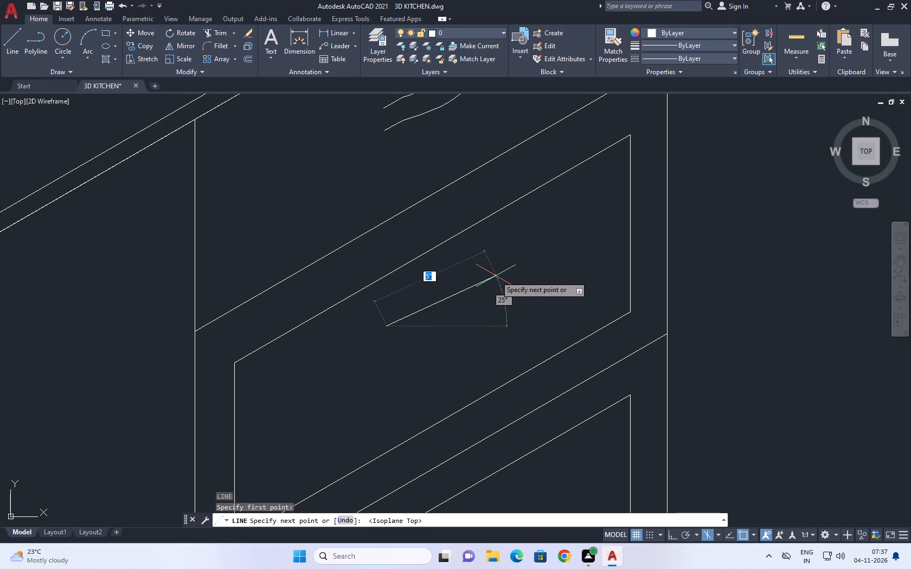
key(F8)
click(499, 274)
scroll(476, 255, up, 1)
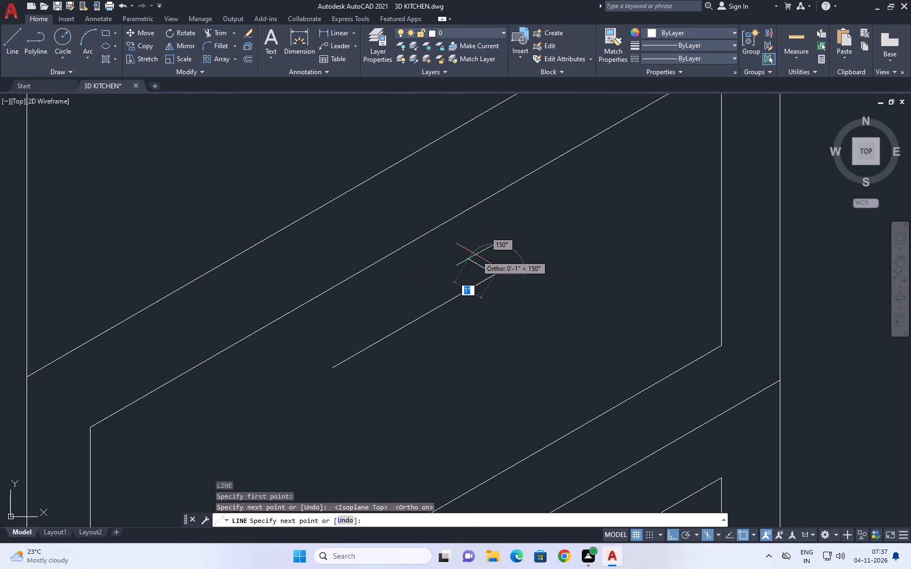
scroll(475, 259, up, 2)
click(473, 260)
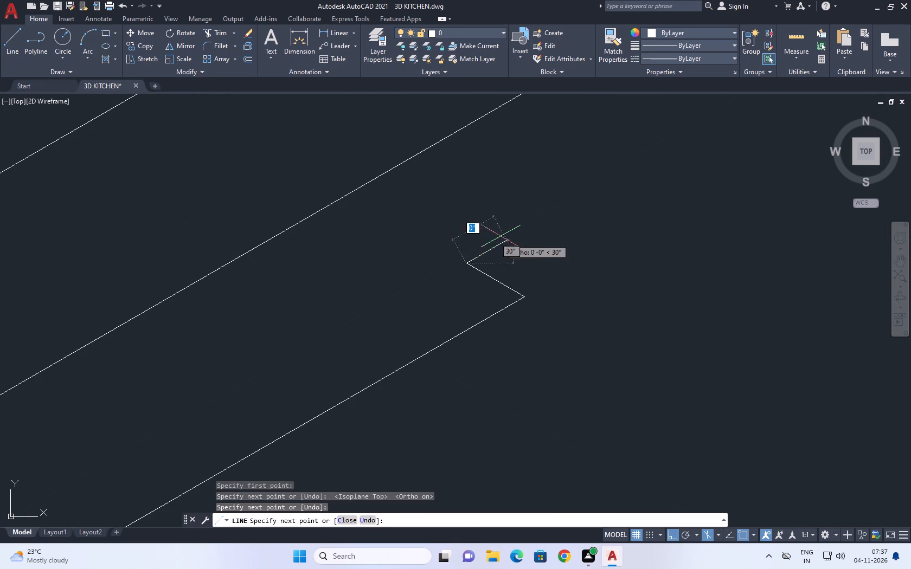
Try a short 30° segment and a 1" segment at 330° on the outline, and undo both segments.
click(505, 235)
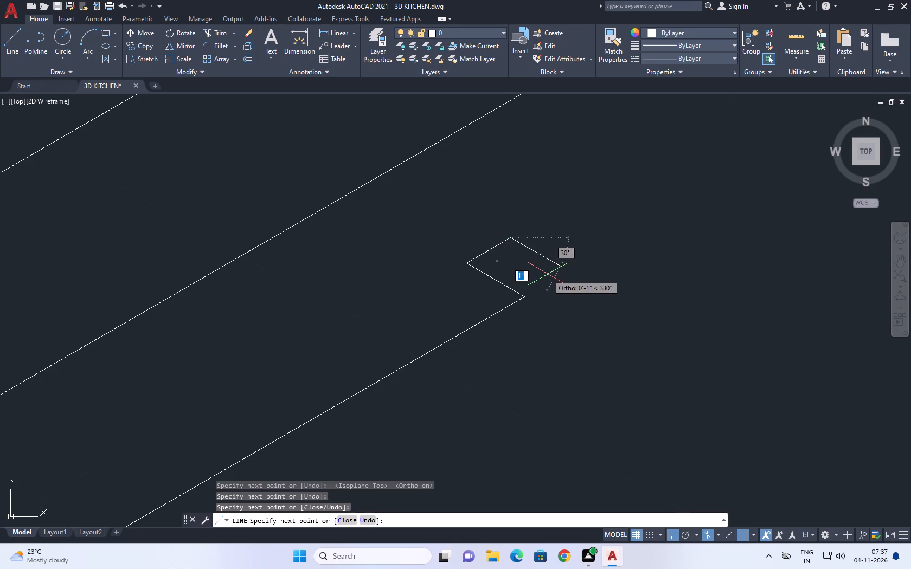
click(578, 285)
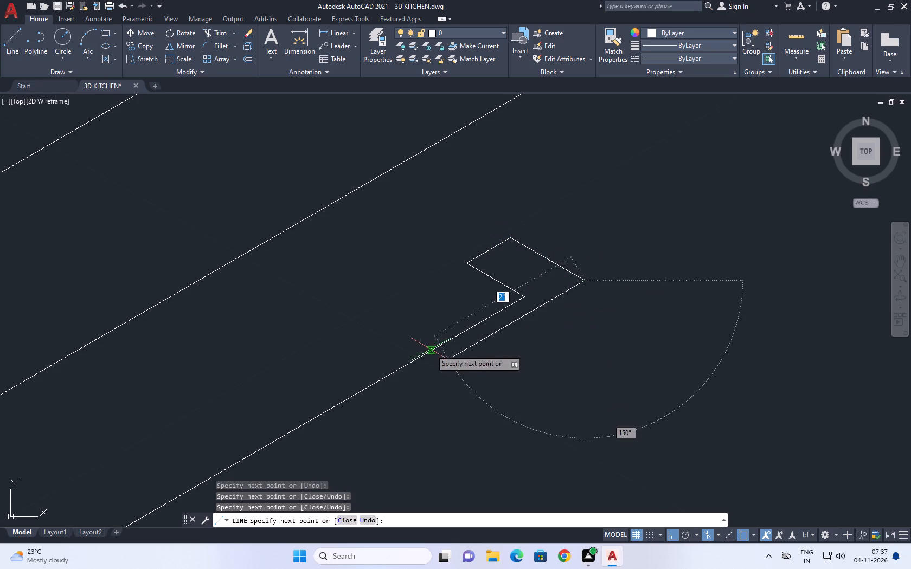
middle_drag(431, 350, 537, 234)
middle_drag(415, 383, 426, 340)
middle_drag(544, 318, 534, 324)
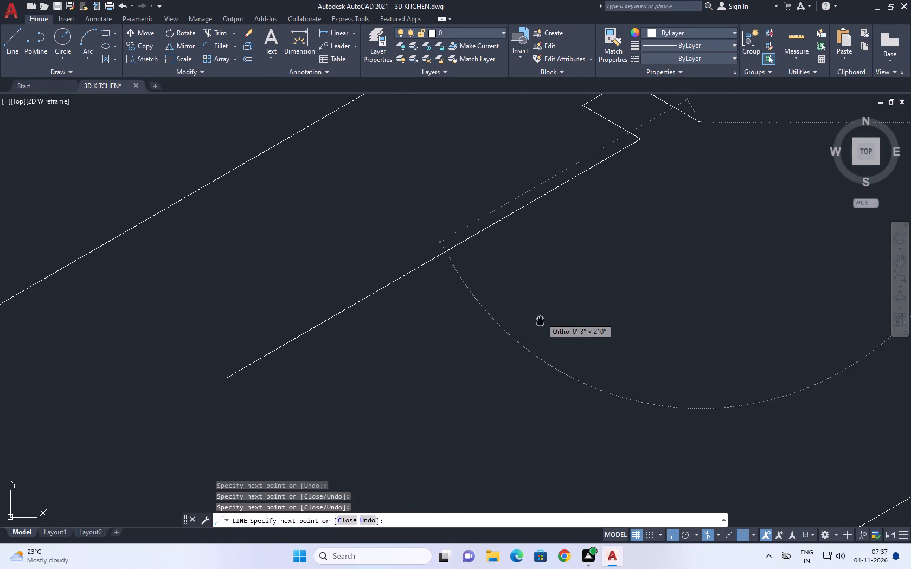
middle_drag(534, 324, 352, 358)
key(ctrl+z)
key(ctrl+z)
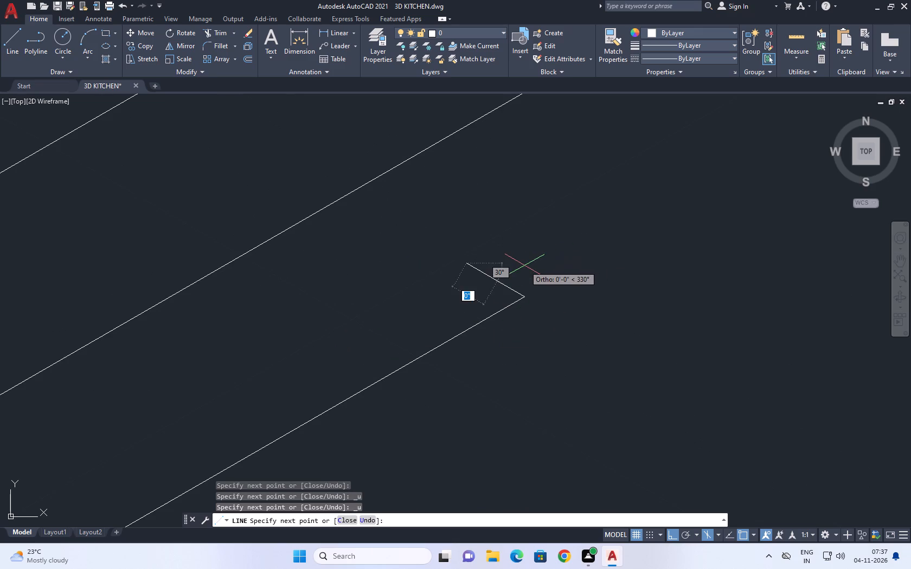
Continue the handle outline with a short 30° segment, 1" at 330°, about 5" plus 1" at 210°, and about 1" at 150°.
click(506, 243)
scroll(564, 292, down, 2)
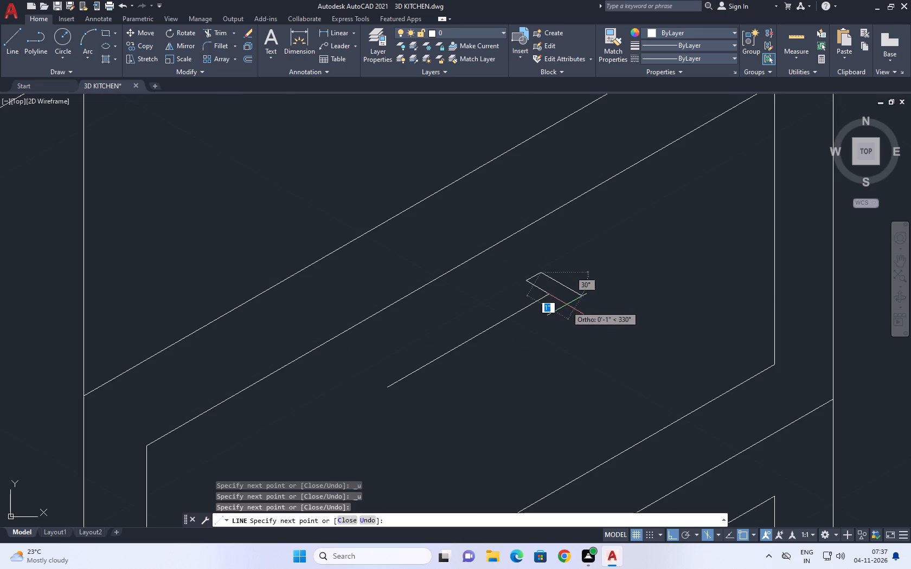
click(578, 296)
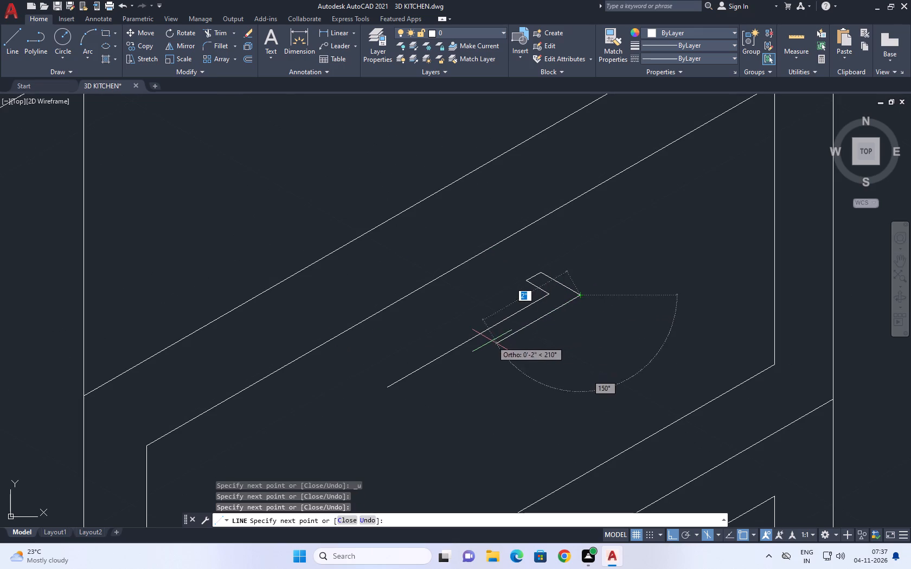
click(397, 401)
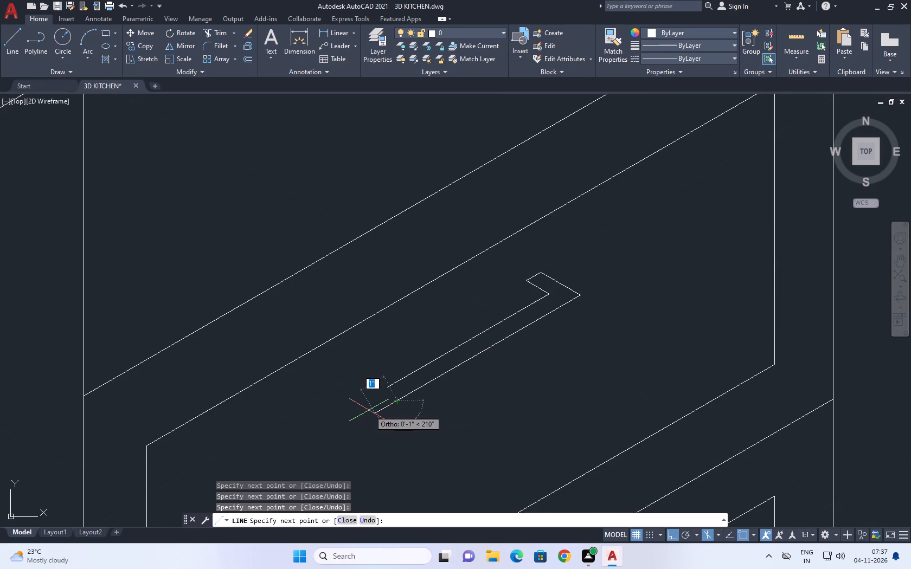
click(364, 412)
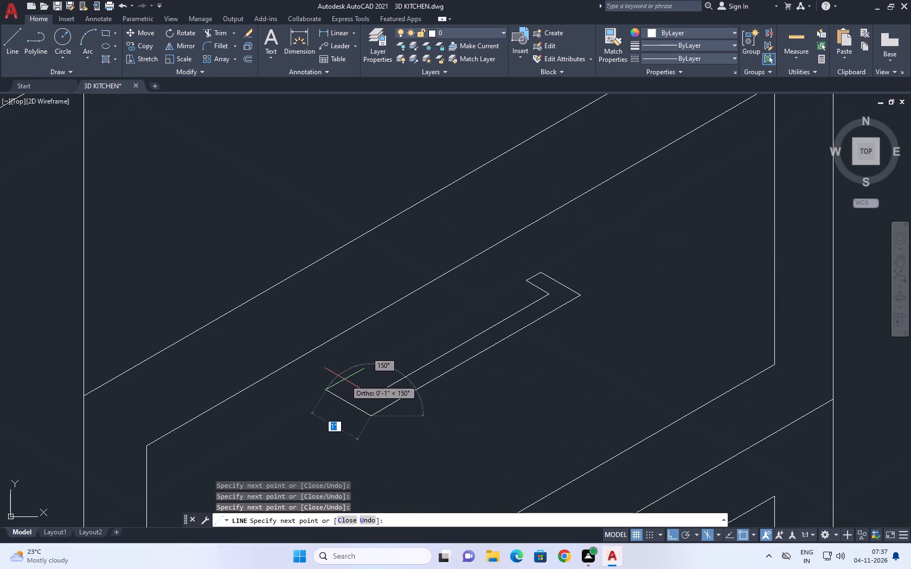
click(344, 379)
key(space)
Copy the three short lines forming the straight handle's upper-right end about 5" at 210° to its lower-left end.
scroll(562, 258, up, 1)
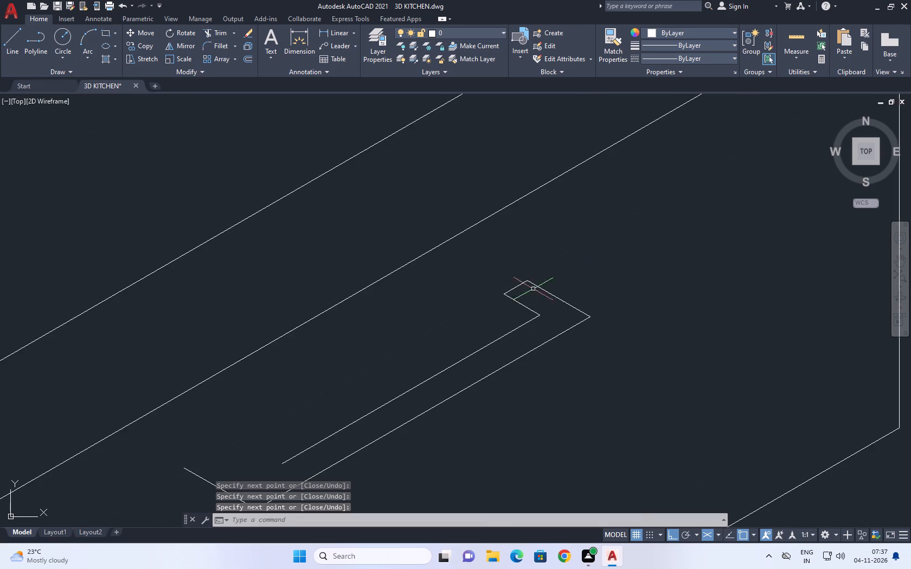
scroll(508, 316, up, 1)
middle_drag(505, 318, 545, 251)
scroll(531, 256, down, 1)
click(582, 223)
drag(559, 232, 554, 236)
click(553, 231)
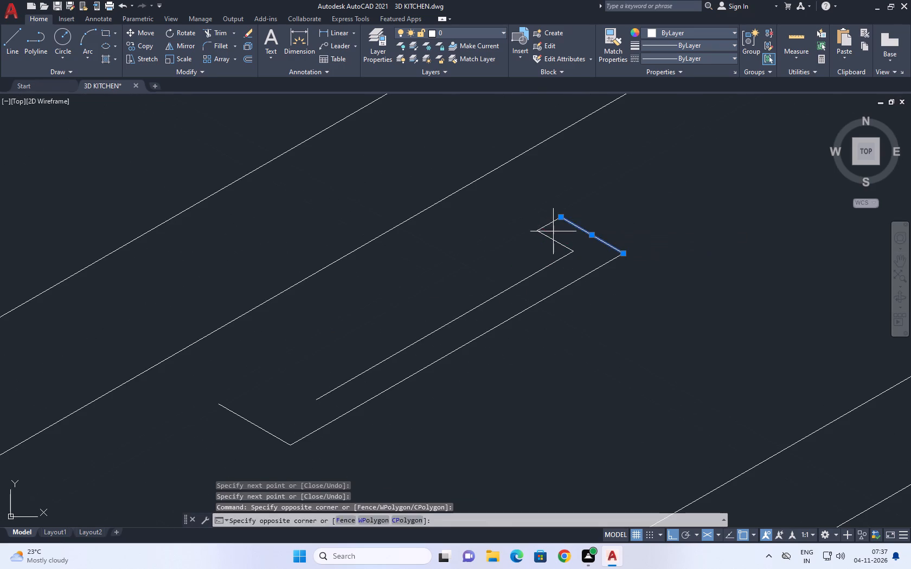
click(534, 215)
scroll(553, 240, up, 1)
middle_drag(525, 246, 555, 247)
key(c)
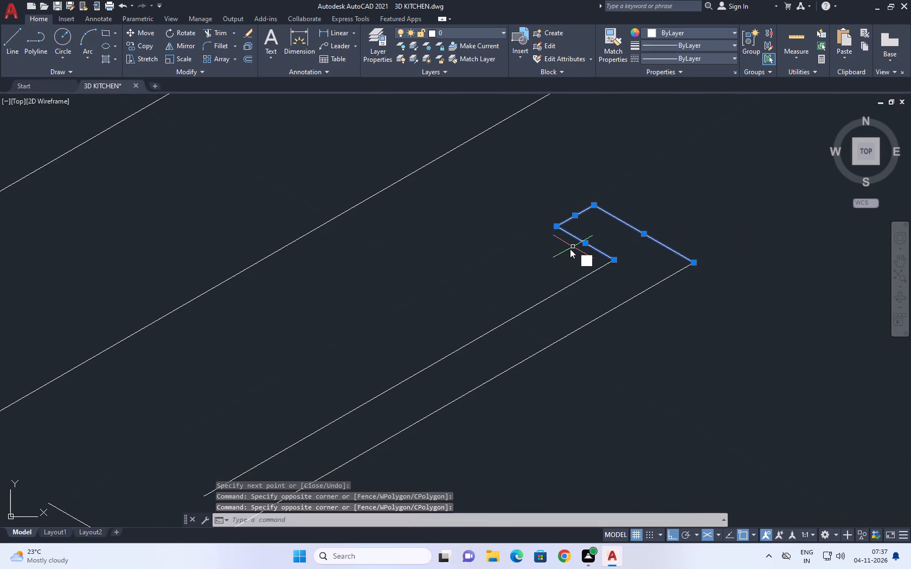
key(o)
key(space)
click(594, 204)
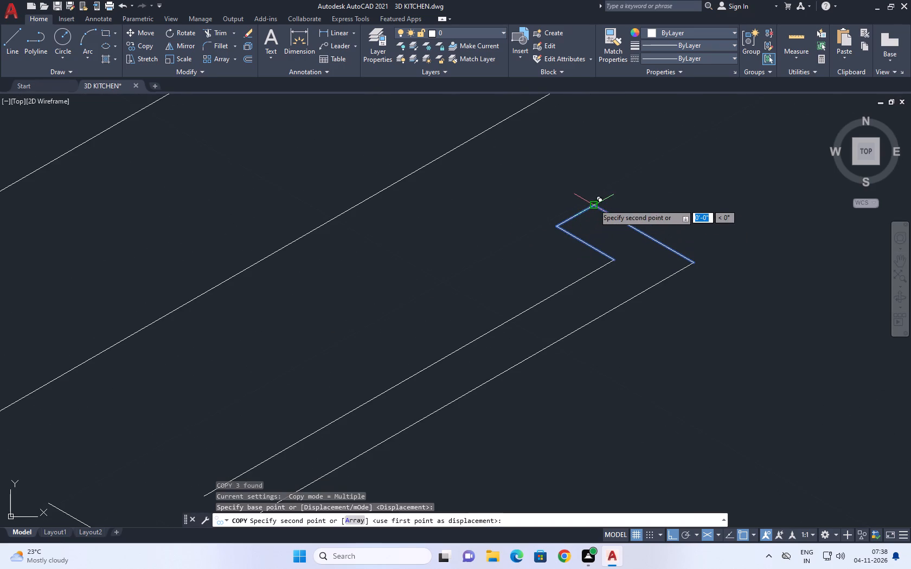
scroll(482, 232, down, 1)
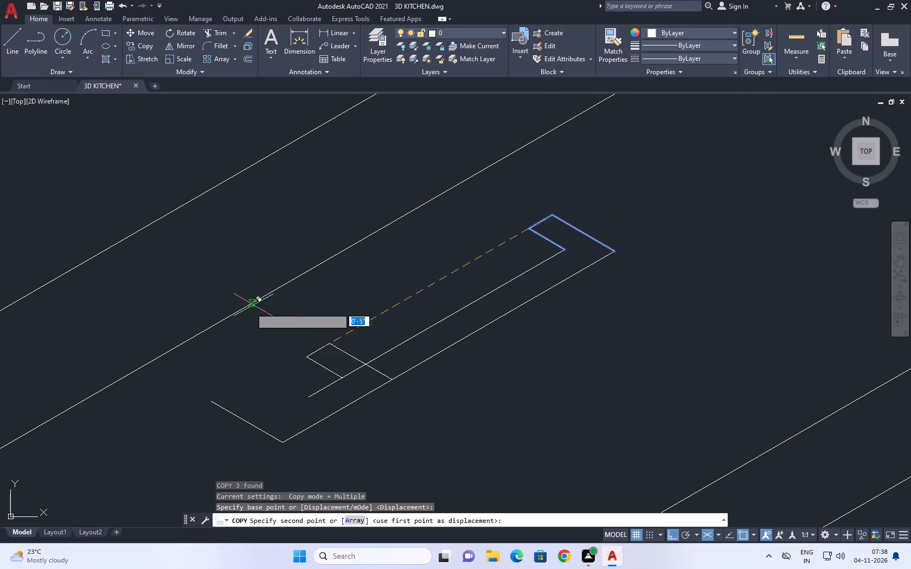
click(187, 324)
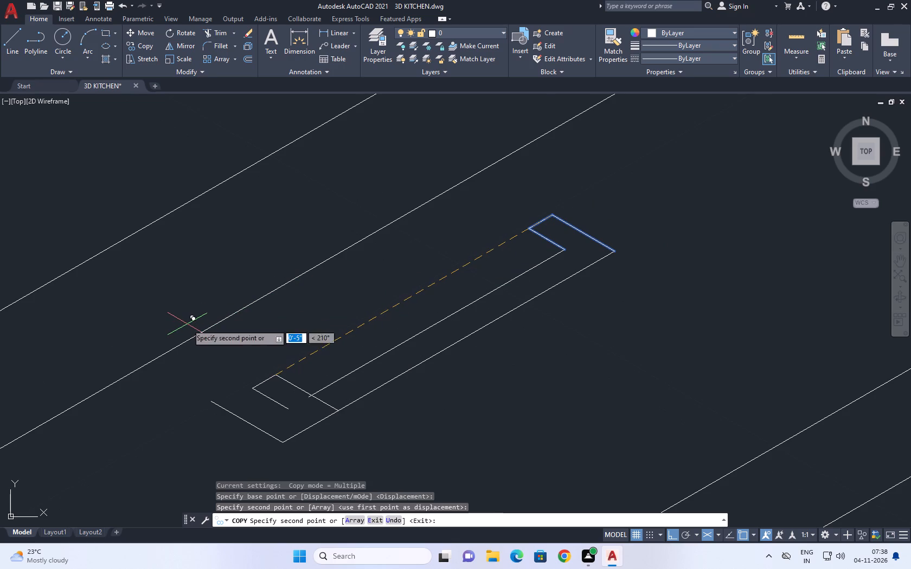
key(space)
Move the copied end lines slightly at 210° so their longer line meets the free end of the handle's inner long line.
middle_drag(415, 384, 497, 325)
scroll(387, 353, up, 3)
middle_drag(401, 253, 477, 239)
click(415, 220)
drag(252, 260, 226, 268)
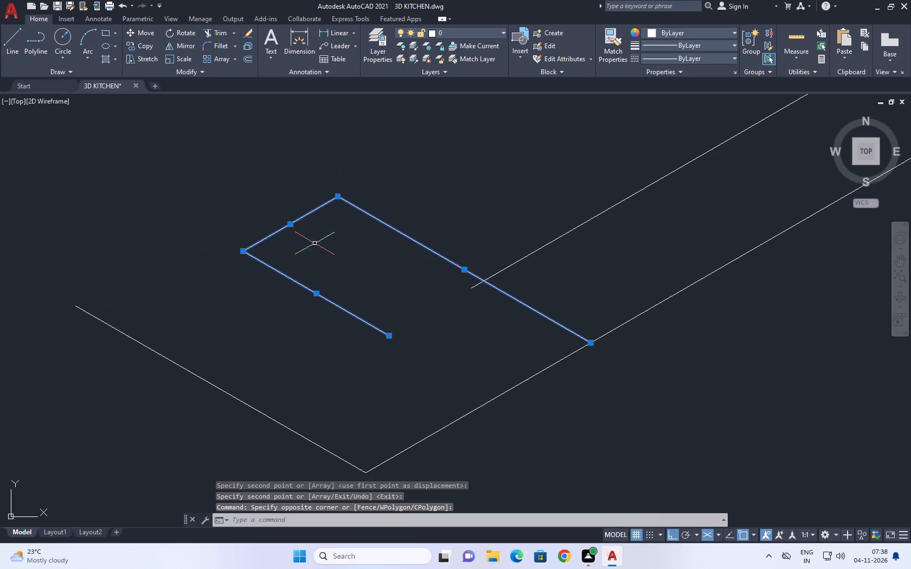
middle_drag(395, 245, 451, 218)
key(m)
key(space)
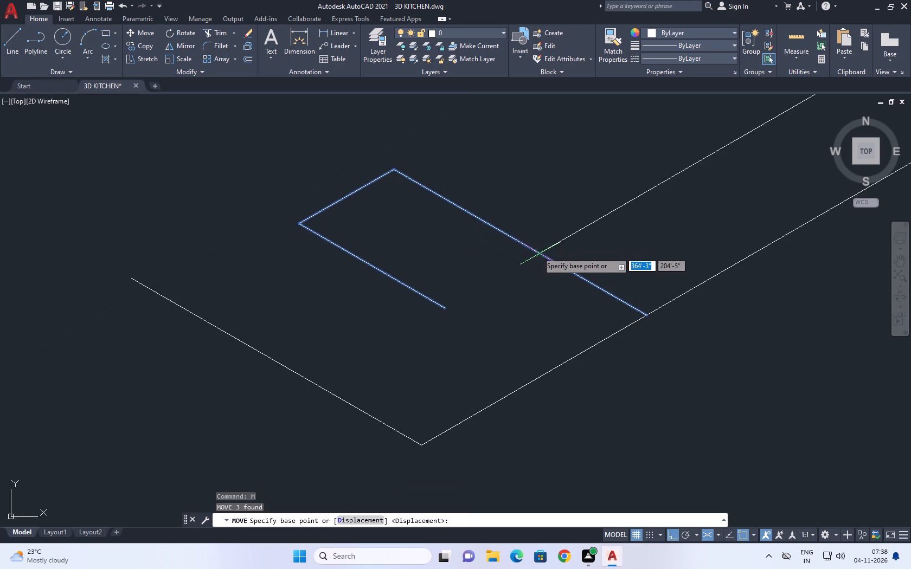
click(538, 253)
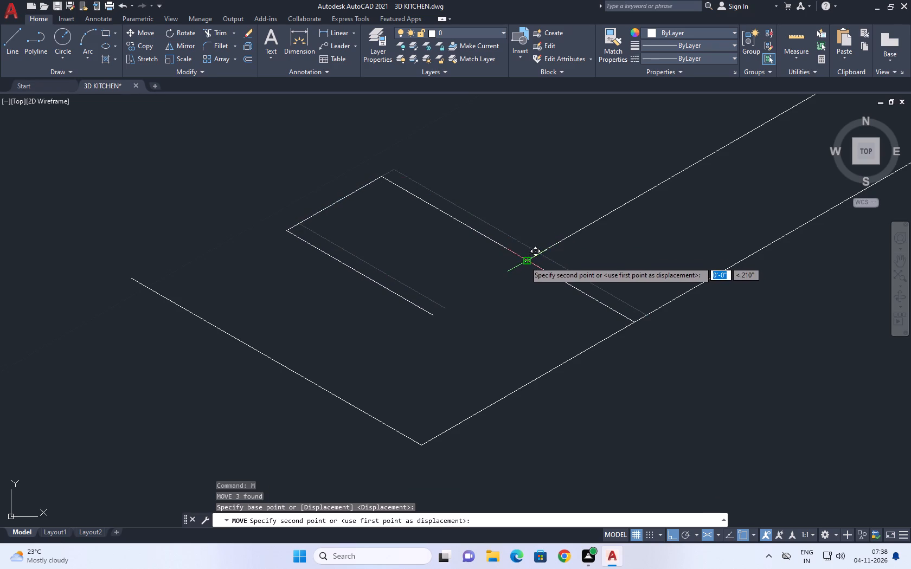
click(525, 261)
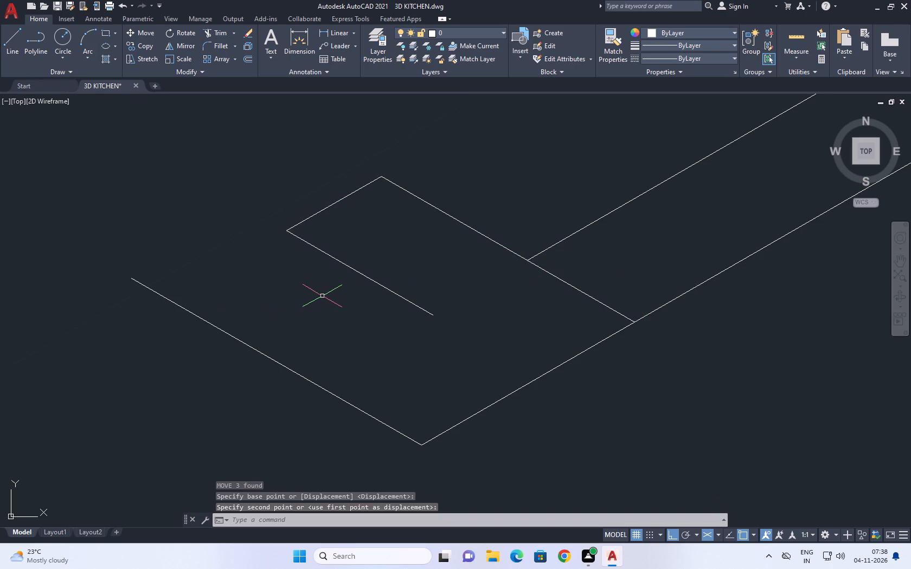
Erase the leftover line of about 1" at the lower-left tip of the handle outline.
key(t)
text(r)
key(space)
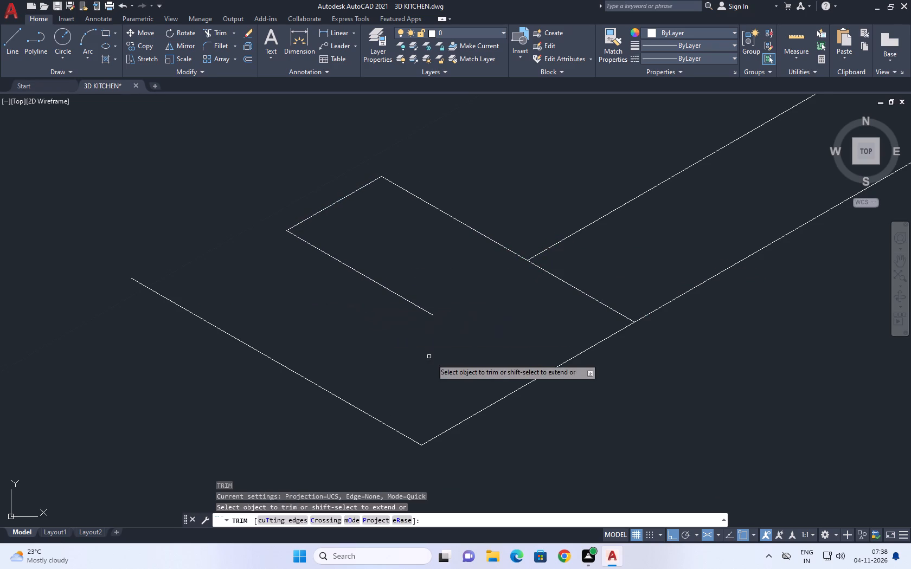
drag(390, 418, 356, 408)
click(312, 403)
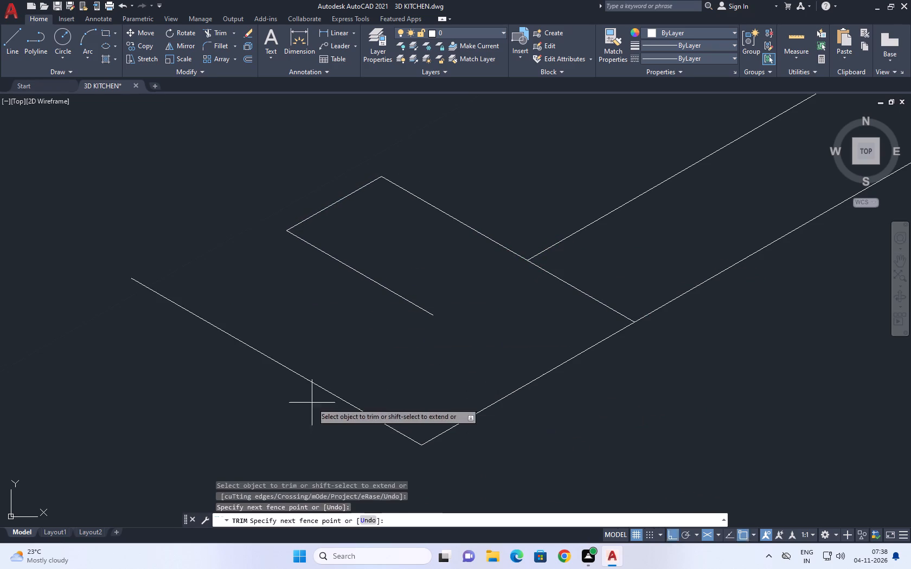
right_click(325, 359)
click(337, 357)
click(348, 363)
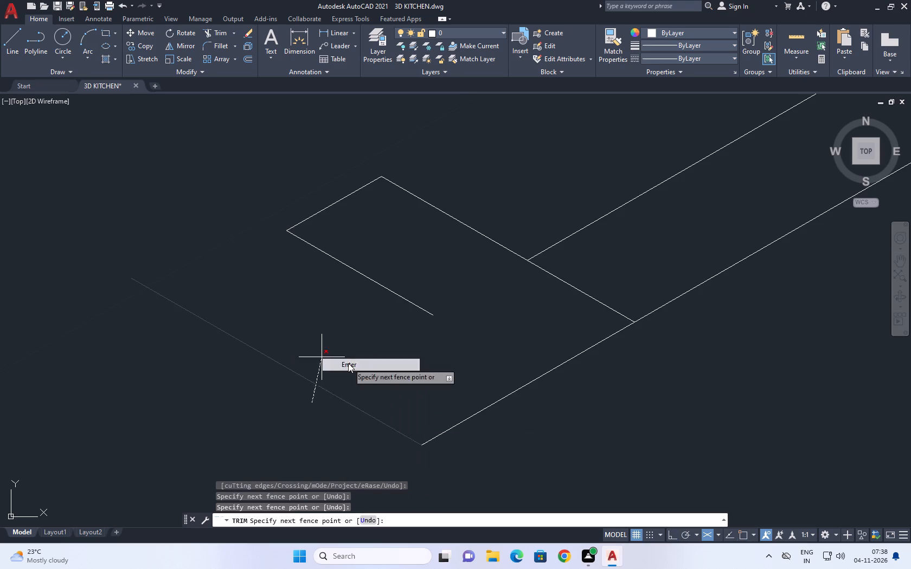
click(319, 366)
click(245, 382)
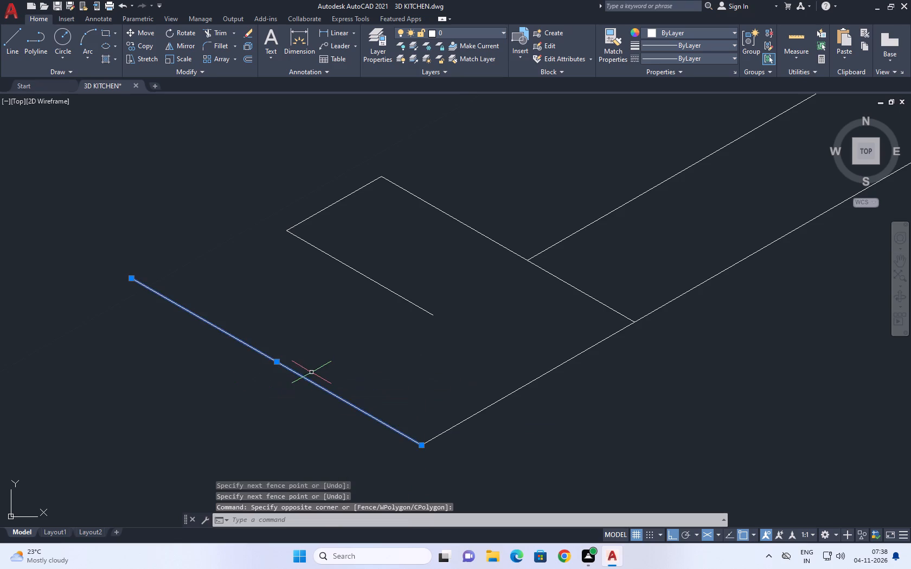
key(Delete)
Extend the copied end's open outer line to the handle's outer long edge.
middle_drag(462, 388, 410, 308)
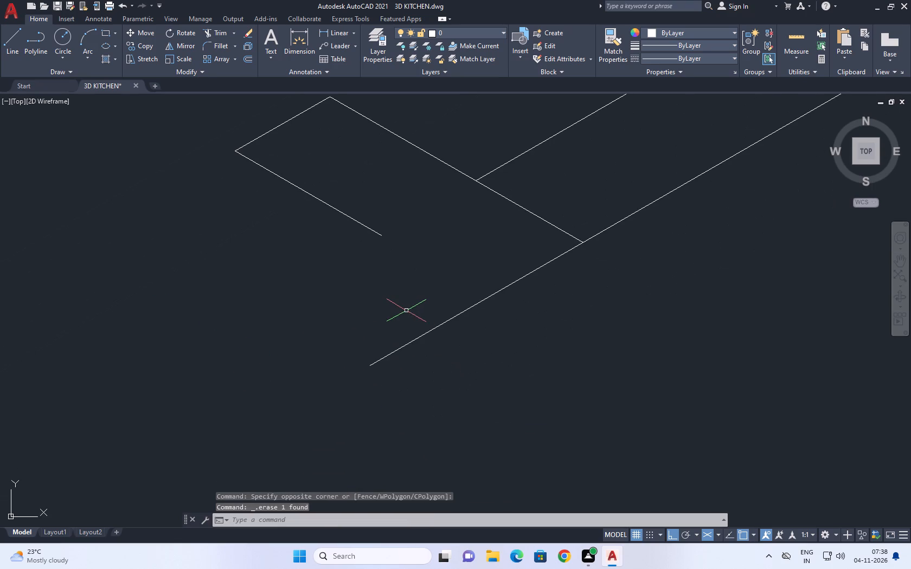
text(ex)
key(space)
click(349, 196)
click(326, 244)
key(space)
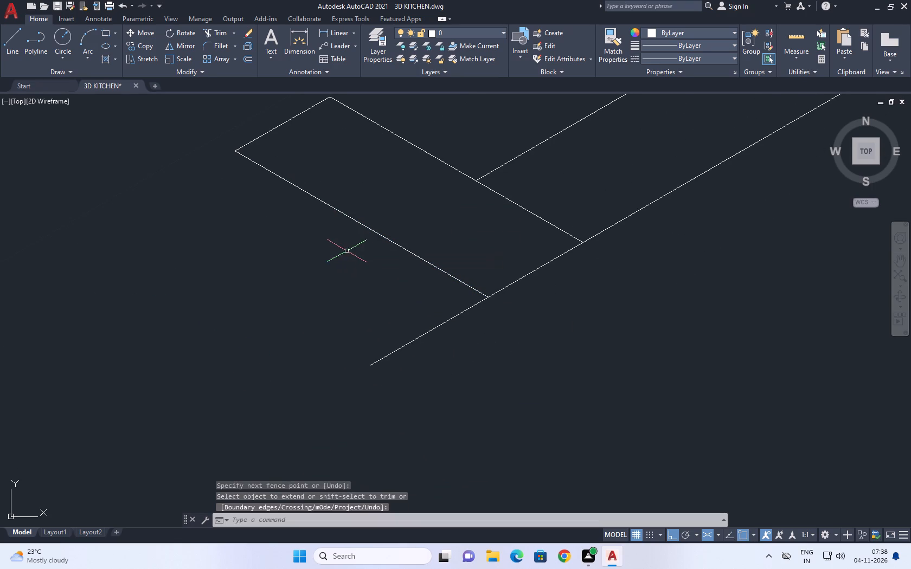
Trim the outer edge's overhang past the new corner and the crossing piece between the handle's two long edges.
key(t)
key(r)
key(space)
drag(382, 278, 389, 278)
click(427, 349)
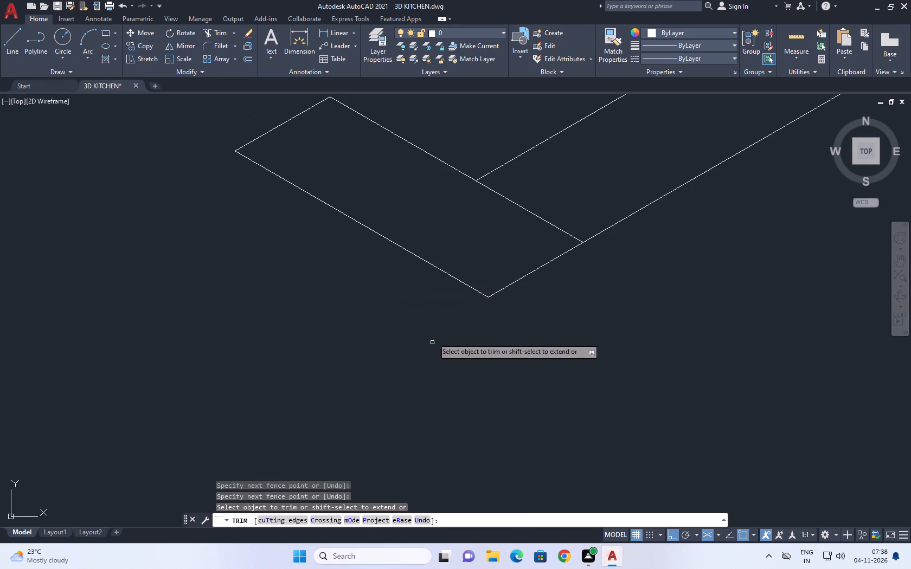
click(482, 240)
drag(528, 216, 533, 209)
click(544, 207)
click(519, 229)
scroll(520, 223, down, 5)
key(space)
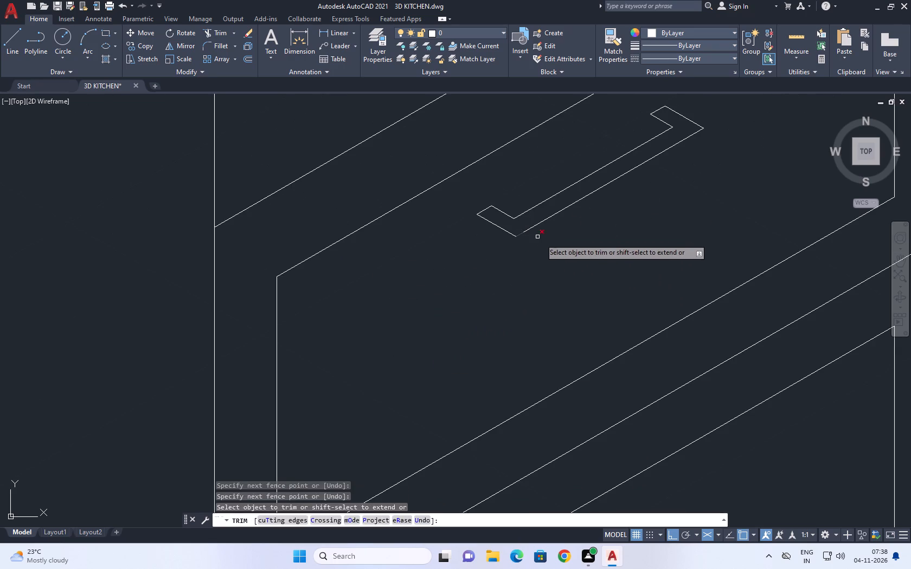
Copy the complete straight handle outline about 1" at 270° in the right isoplane.
middle_drag(659, 179, 562, 283)
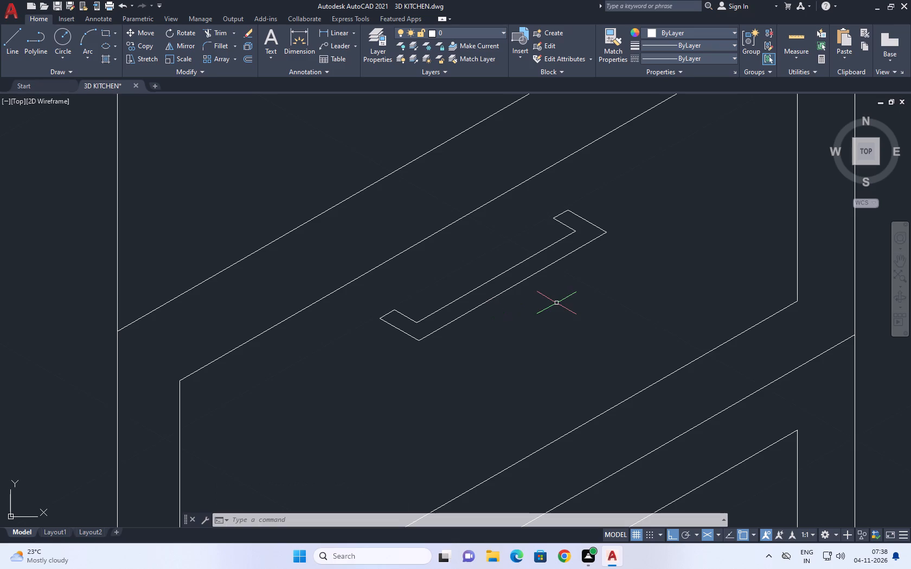
middle_drag(489, 316, 499, 223)
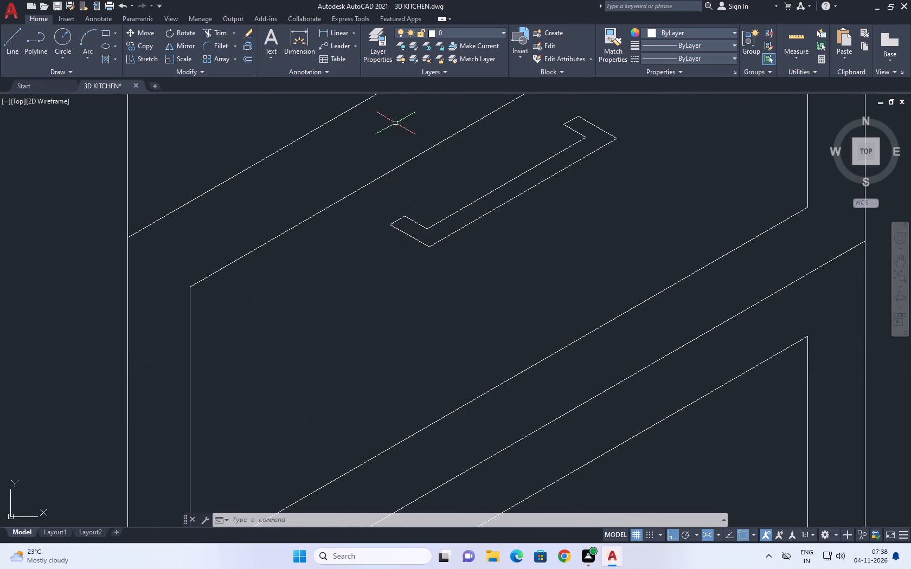
middle_drag(394, 133, 380, 196)
click(330, 120)
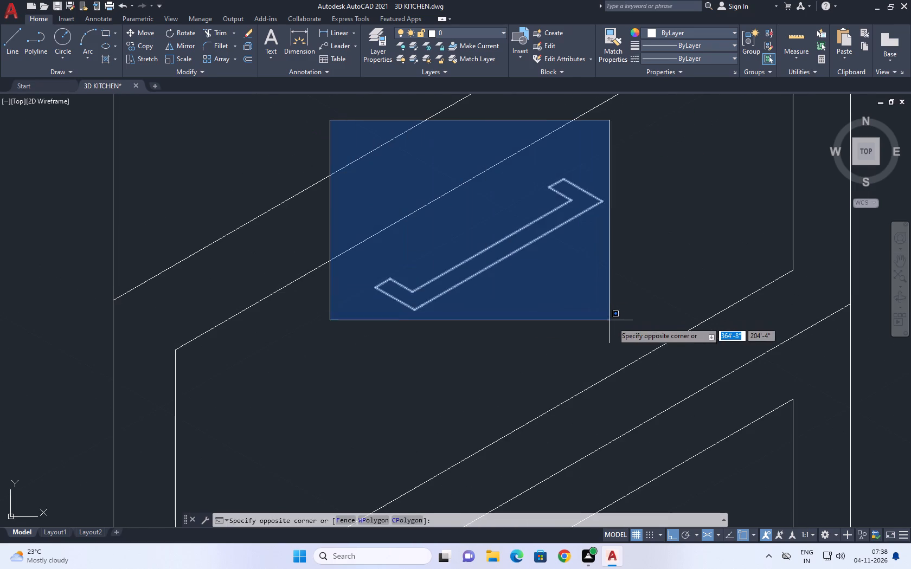
drag(624, 338, 627, 348)
click(315, 109)
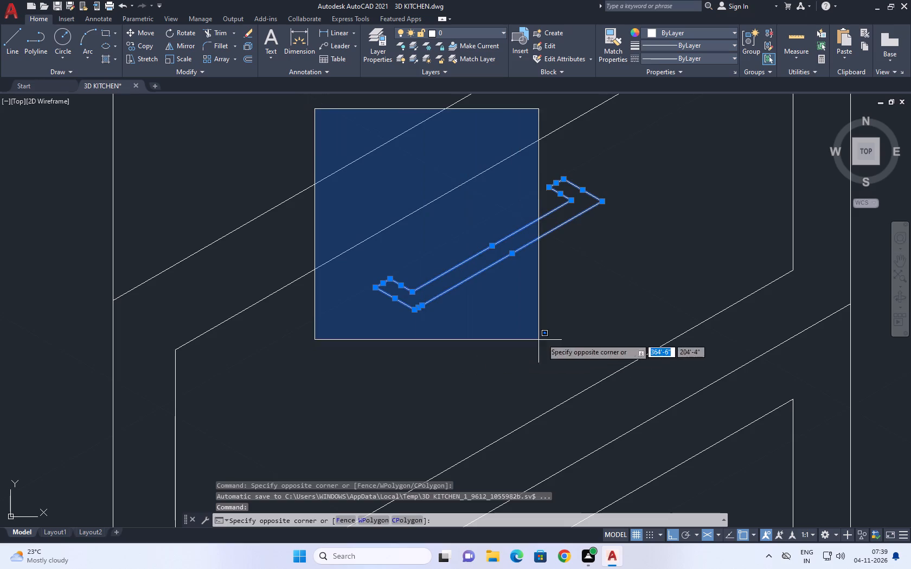
click(628, 347)
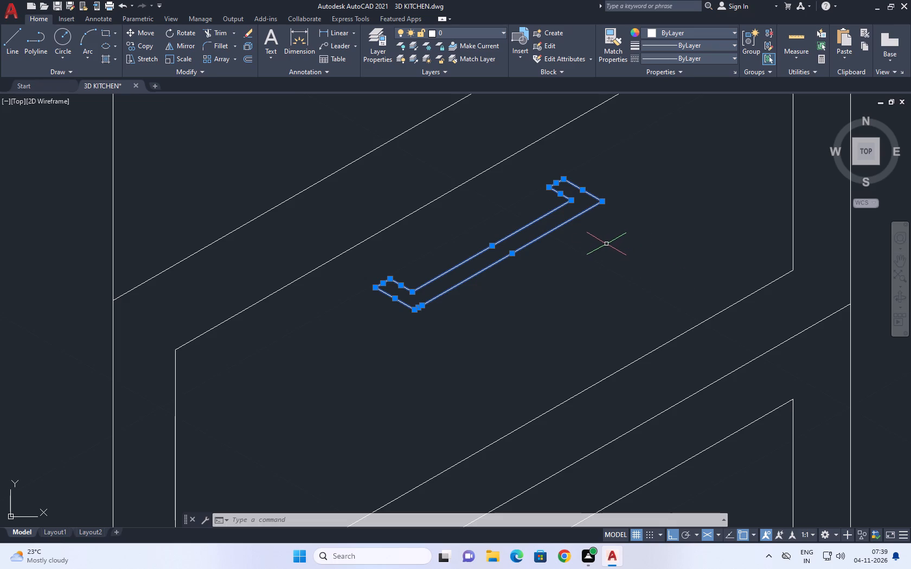
middle_drag(472, 279, 472, 189)
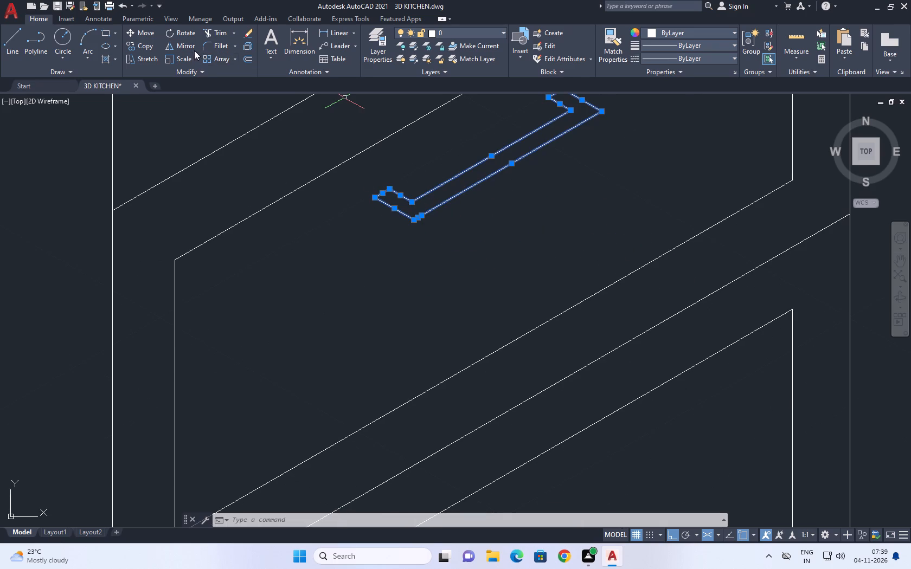
click(149, 49)
scroll(363, 201, up, 2)
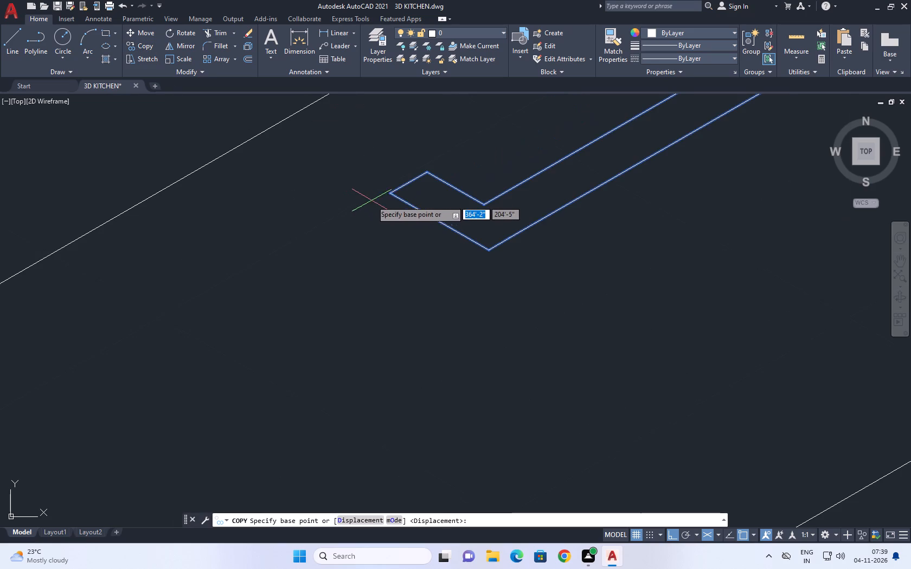
click(387, 192)
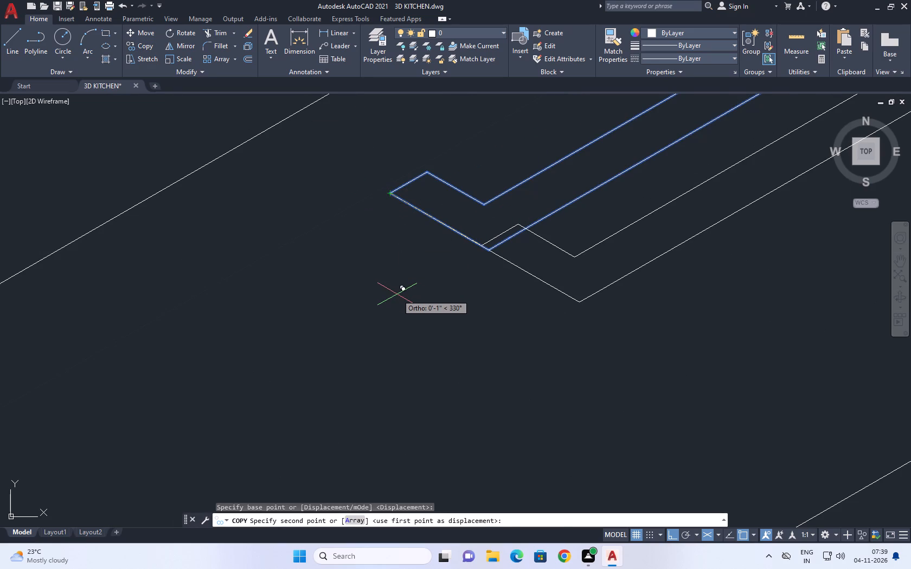
key(F5)
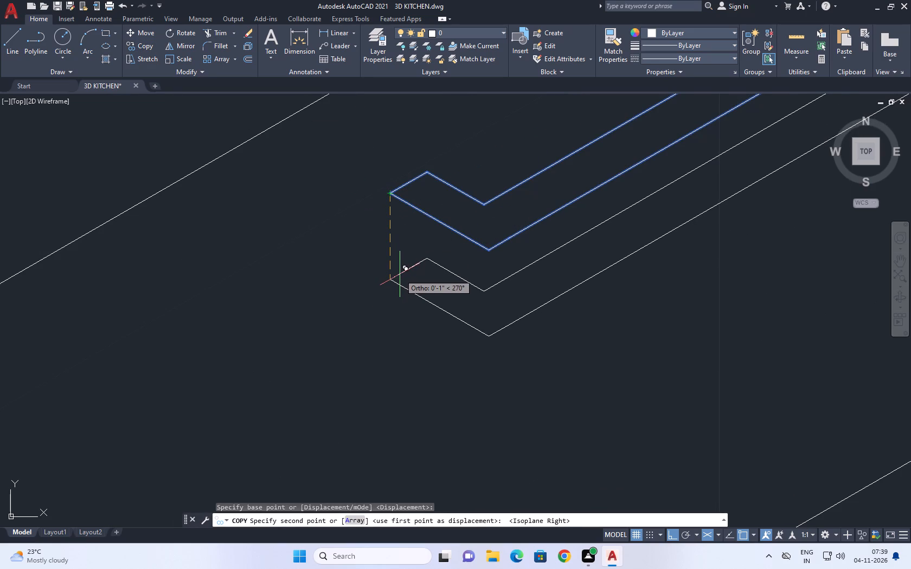
click(402, 268)
key(space)
Draw vertical lines of about 1" joining the two outlines at both outer corners of the handle's lower-left end.
middle_drag(411, 201, 414, 203)
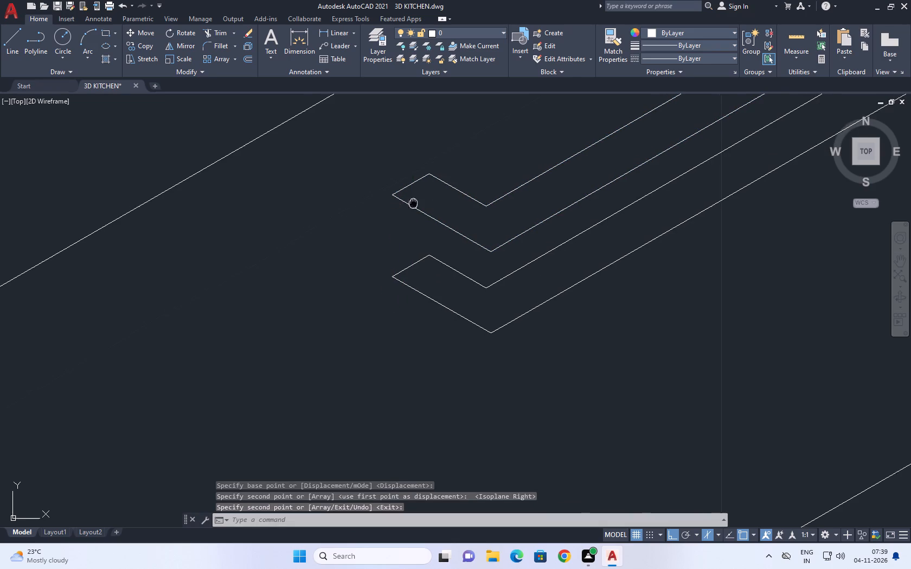
middle_drag(414, 203, 415, 210)
text(l)
key(space)
click(393, 202)
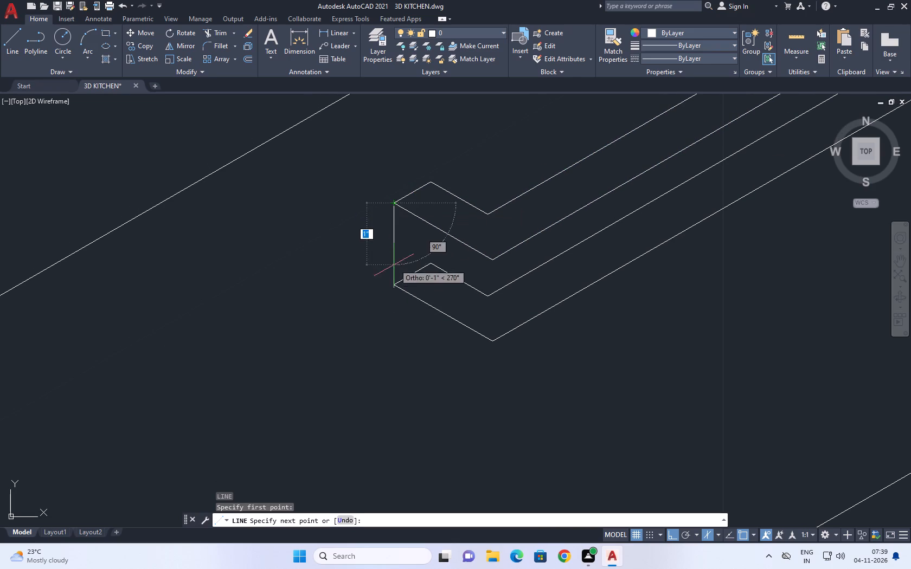
click(394, 286)
key(space)
key(space)
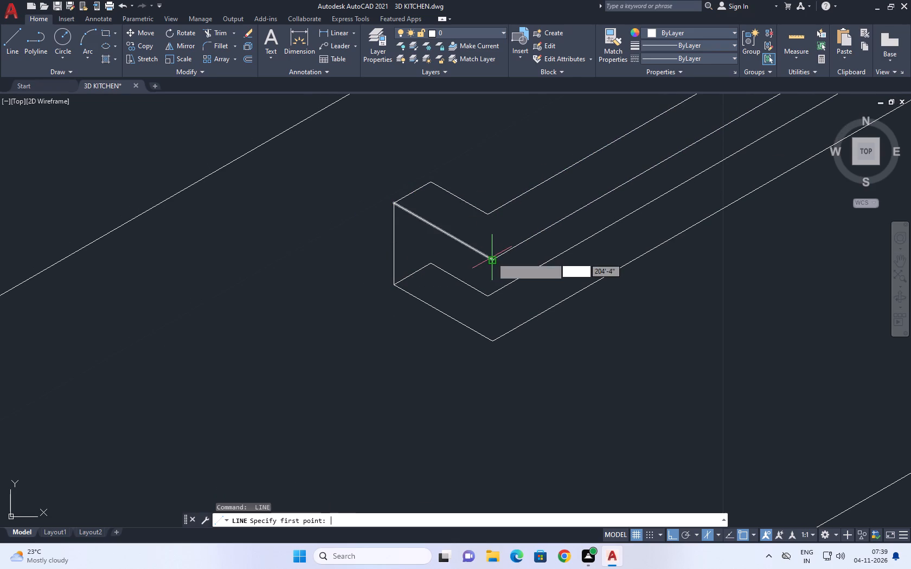
click(492, 258)
click(493, 346)
scroll(489, 289, down, 5)
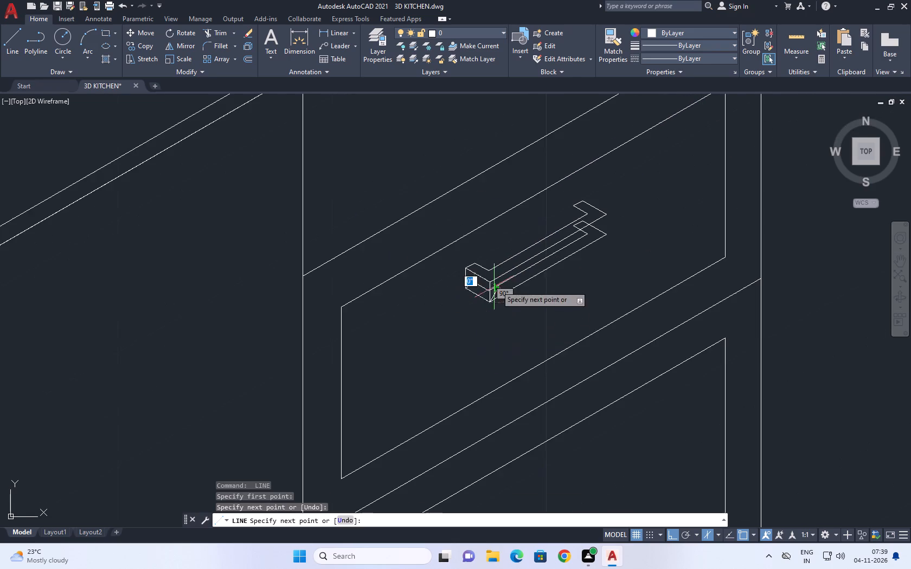
key(space)
Draw a vertical line of about 1" joining the two outlines at the outer corner of the straight handle's upper-right end.
scroll(608, 210, up, 2)
key(space)
click(602, 223)
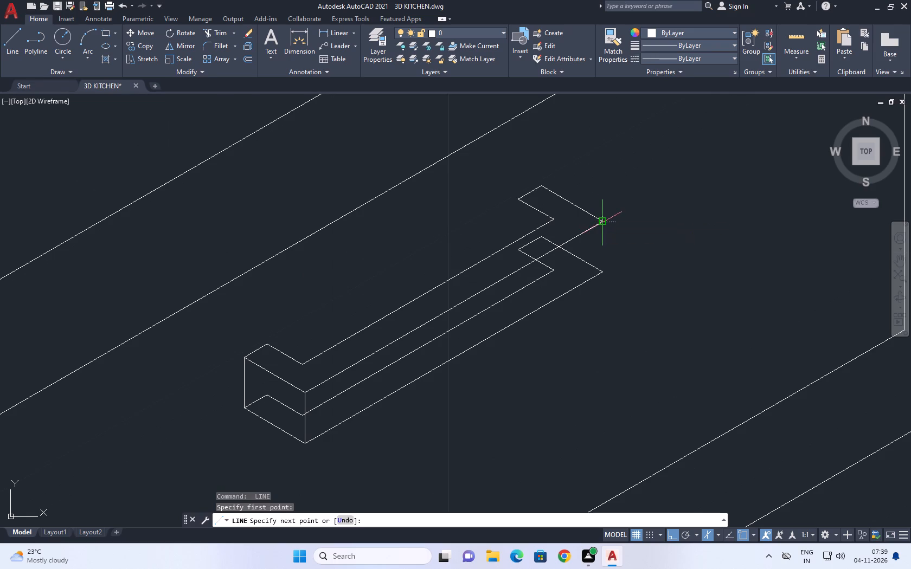
click(600, 274)
key(space)
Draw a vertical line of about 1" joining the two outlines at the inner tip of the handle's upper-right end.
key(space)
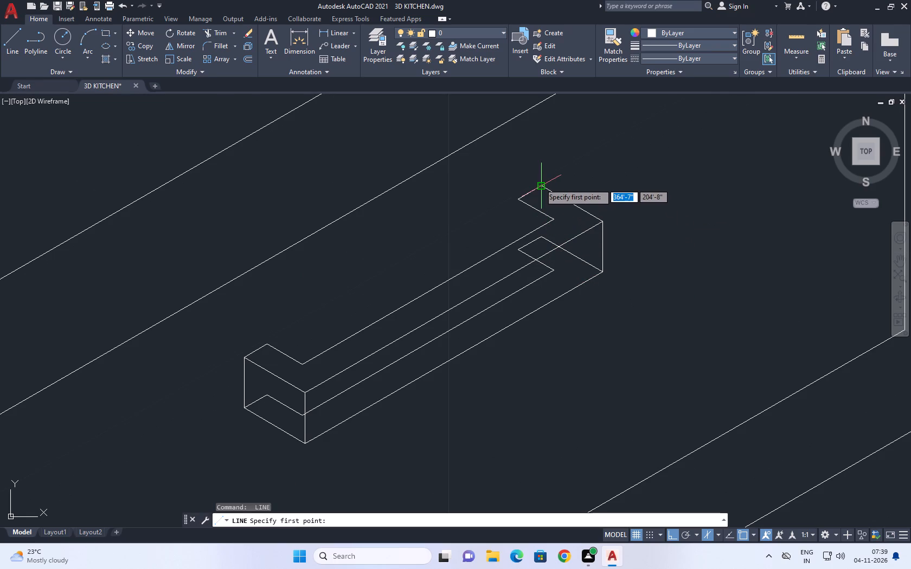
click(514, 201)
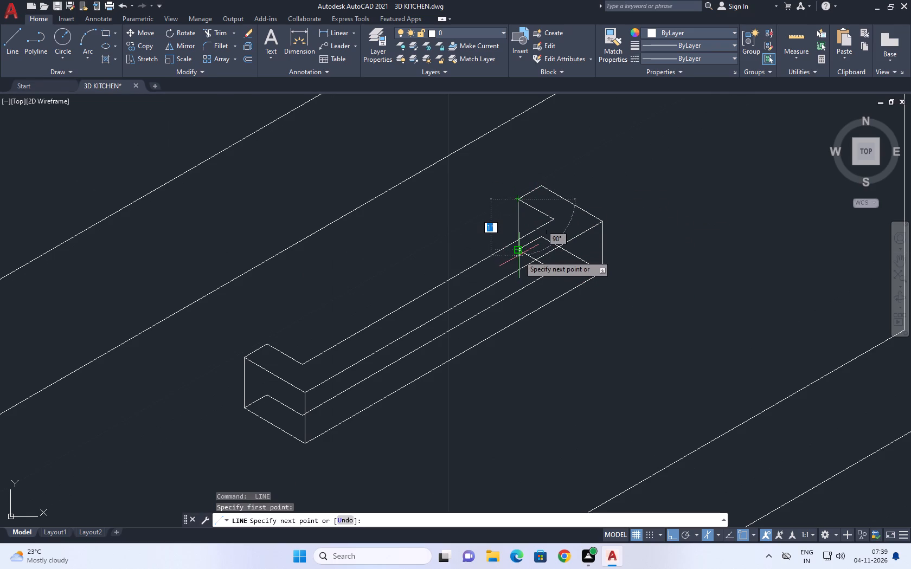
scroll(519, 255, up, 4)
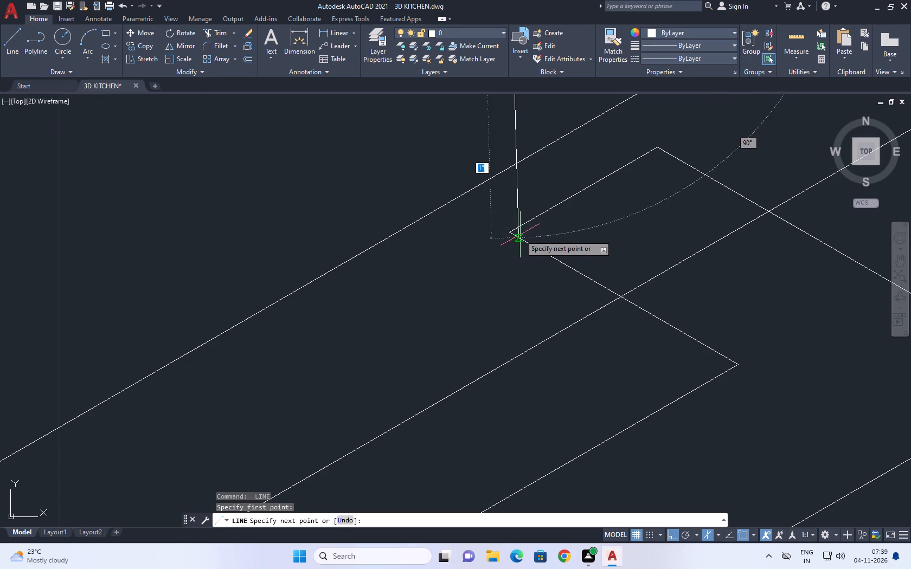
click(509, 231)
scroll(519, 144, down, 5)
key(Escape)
Erase the lower outline's hidden inner long edge and its two hidden short lines at the handle's lower-left end.
middle_drag(572, 128, 572, 173)
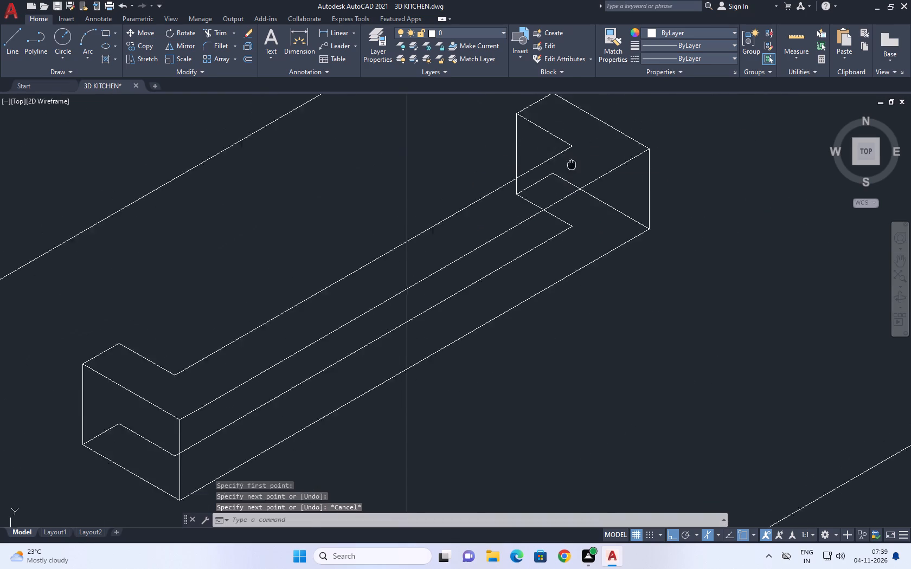
middle_drag(572, 173, 567, 259)
middle_drag(546, 242, 620, 128)
middle_drag(512, 208, 584, 142)
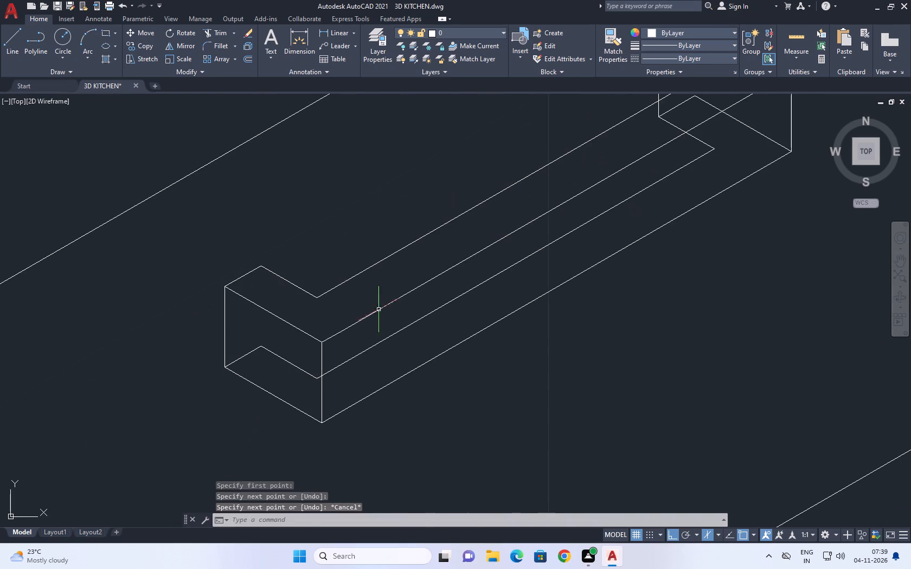
drag(440, 336, 435, 325)
click(424, 305)
key(Delete)
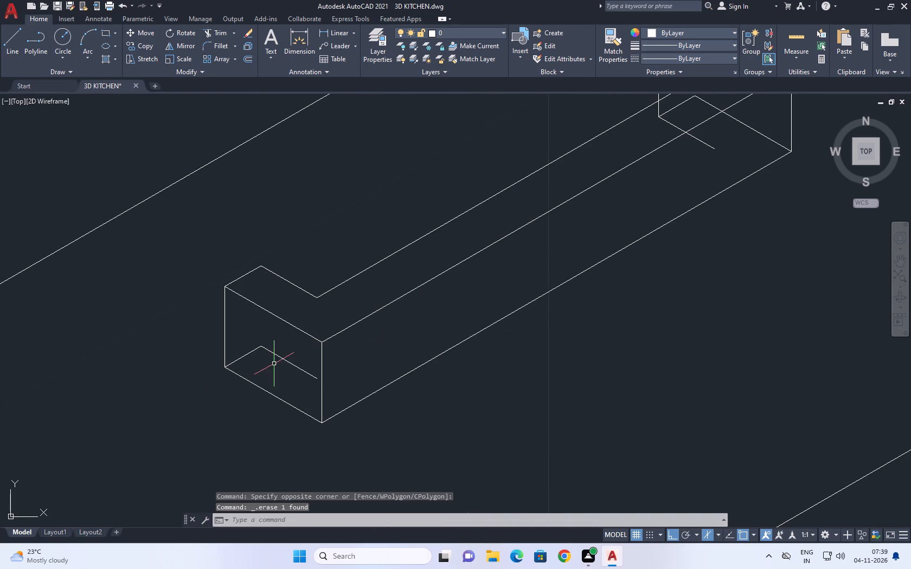
click(277, 357)
key(Delete)
click(254, 353)
click(249, 341)
key(Delete)
Erase the lower outline's three hidden lines at the handle's upper-right end.
middle_drag(568, 234, 480, 364)
click(633, 267)
drag(599, 294, 594, 300)
key(Delete)
drag(674, 260, 668, 262)
click(662, 266)
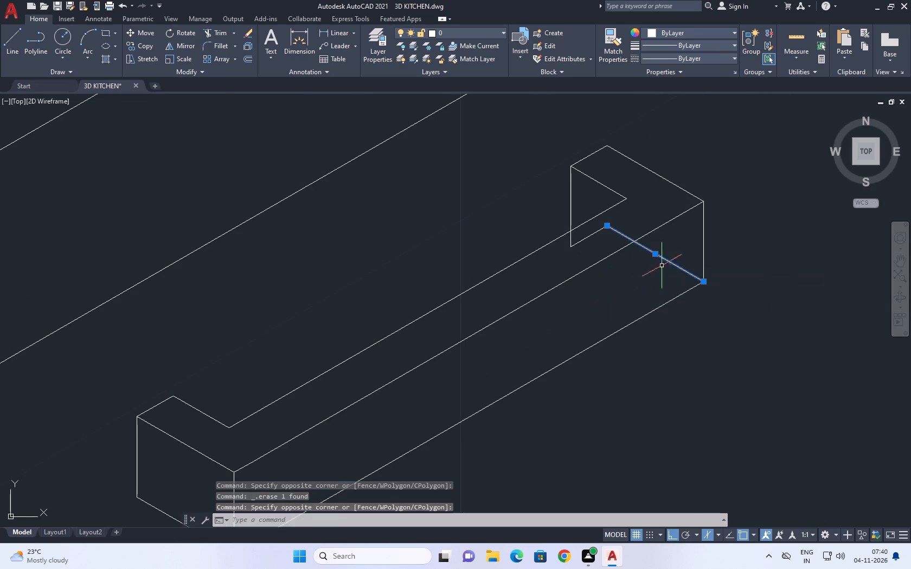
middle_drag(675, 300, 639, 340)
key(Delete)
click(559, 273)
key(Delete)
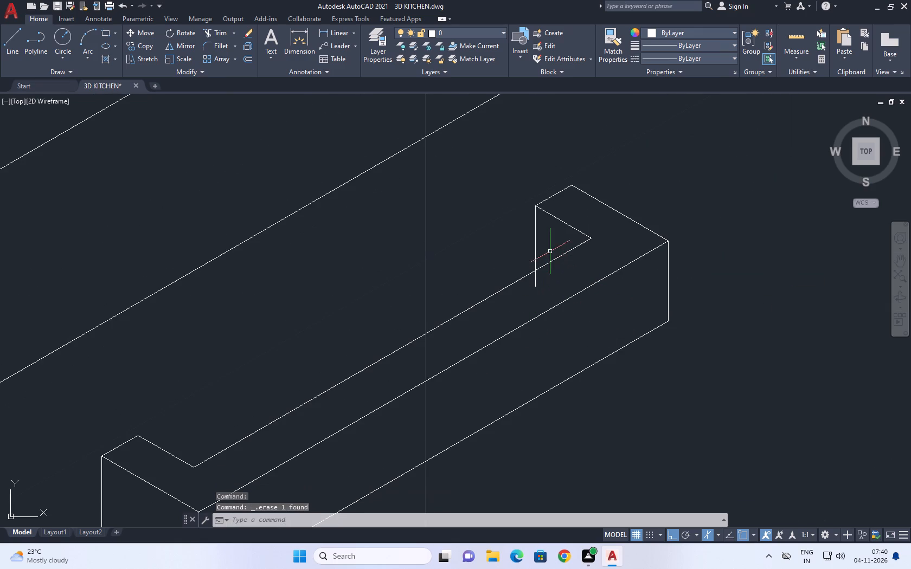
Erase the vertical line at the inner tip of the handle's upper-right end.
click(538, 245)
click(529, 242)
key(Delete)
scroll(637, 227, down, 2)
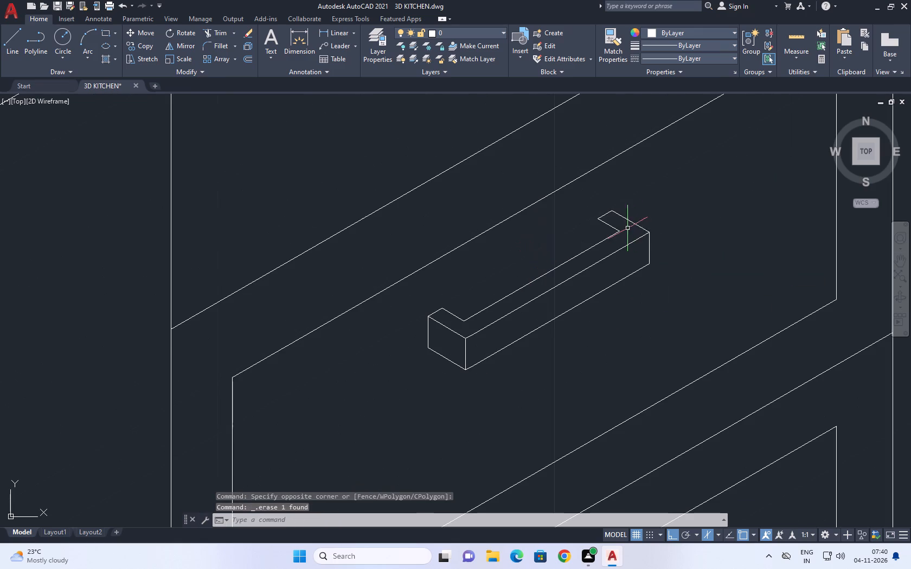
Draw a vertical line about 1" down from the inner tip of the handle's upper-right end.
middle_drag(645, 256, 646, 282)
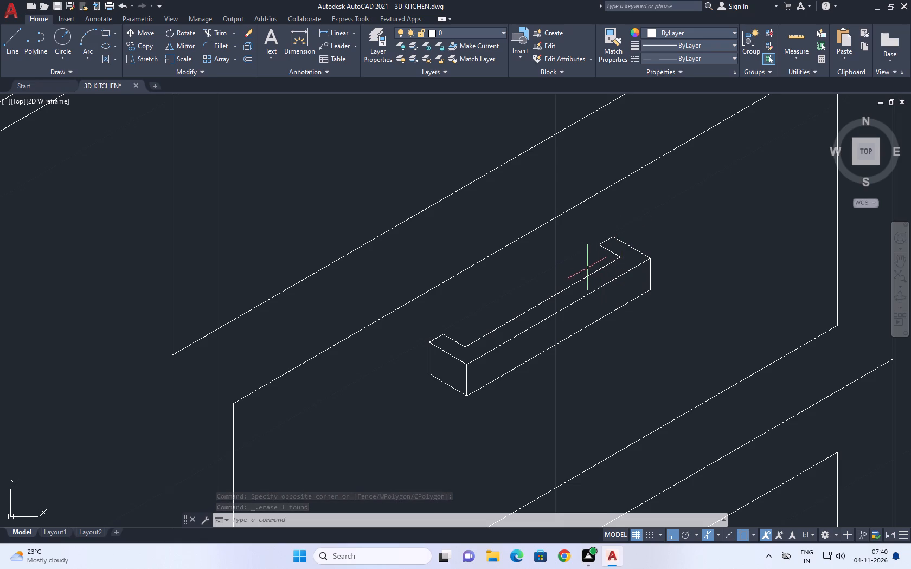
click(14, 45)
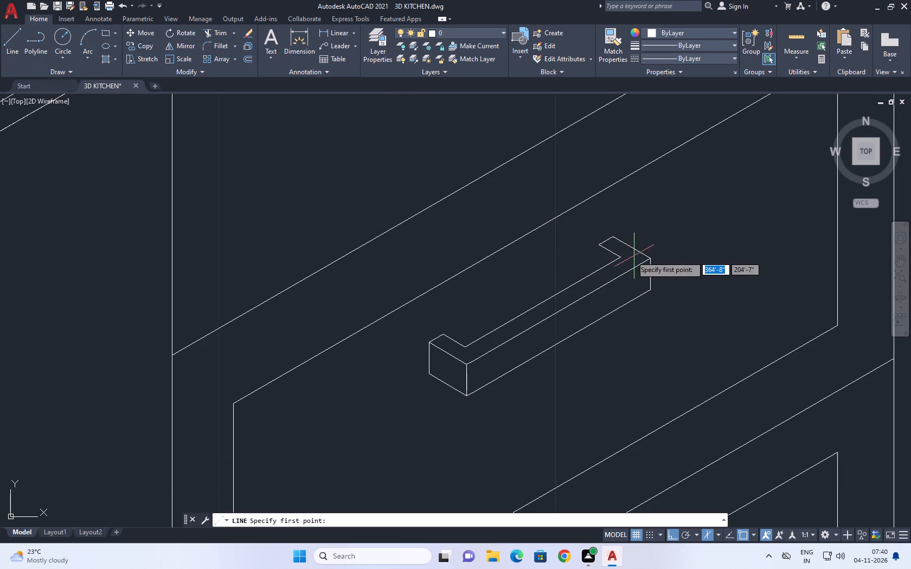
scroll(599, 251, up, 2)
click(594, 235)
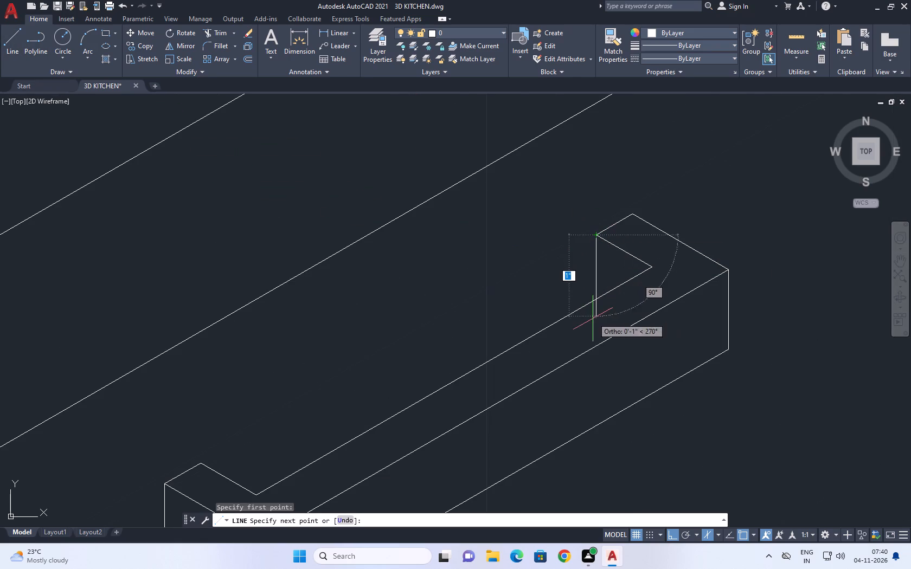
click(593, 326)
key(space)
Trim the part of the new vertical line that runs below the handle's inner long edge.
key(t)
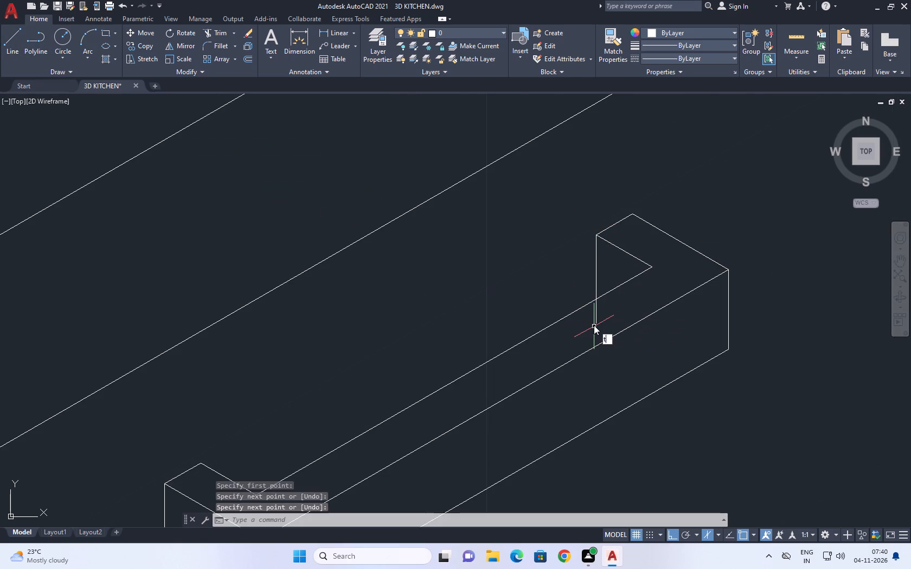
text(r)
key(space)
click(602, 315)
click(575, 324)
scroll(621, 276, down, 4)
key(space)
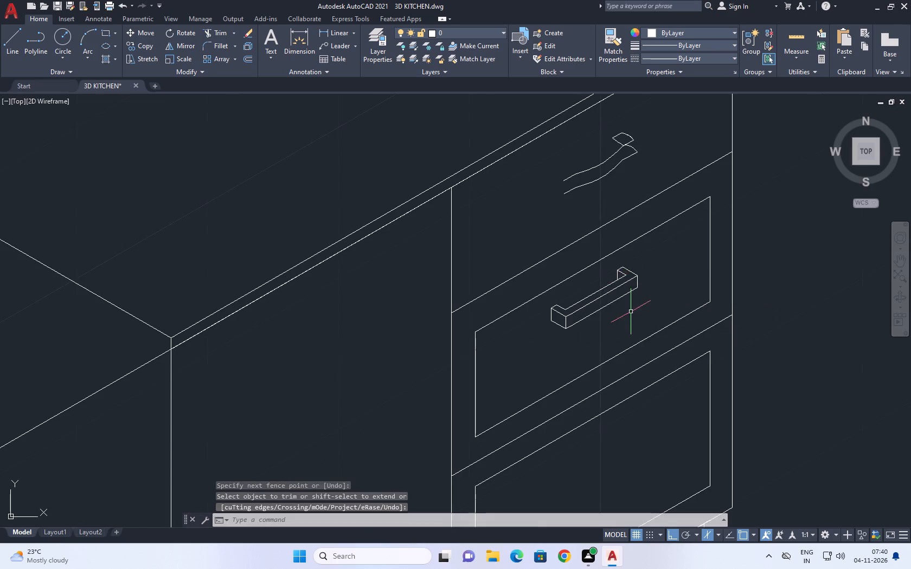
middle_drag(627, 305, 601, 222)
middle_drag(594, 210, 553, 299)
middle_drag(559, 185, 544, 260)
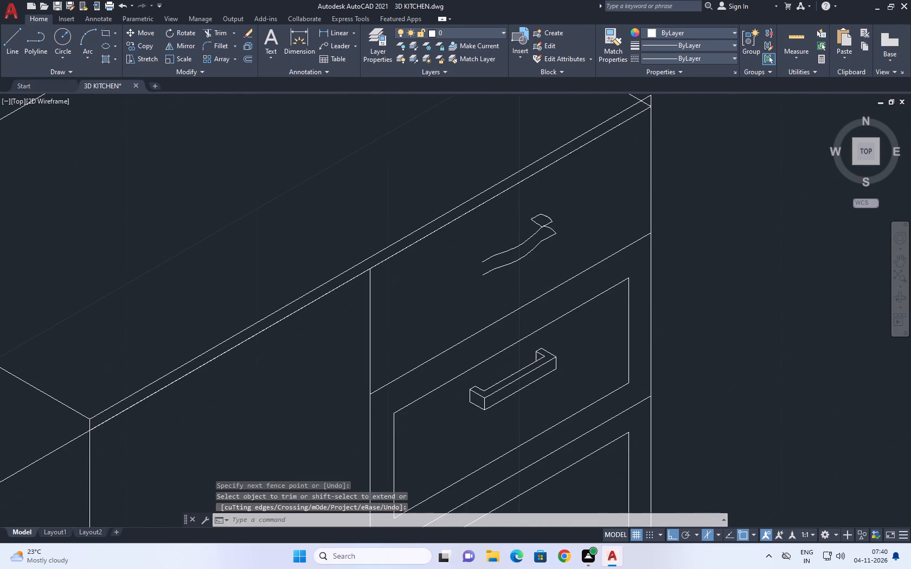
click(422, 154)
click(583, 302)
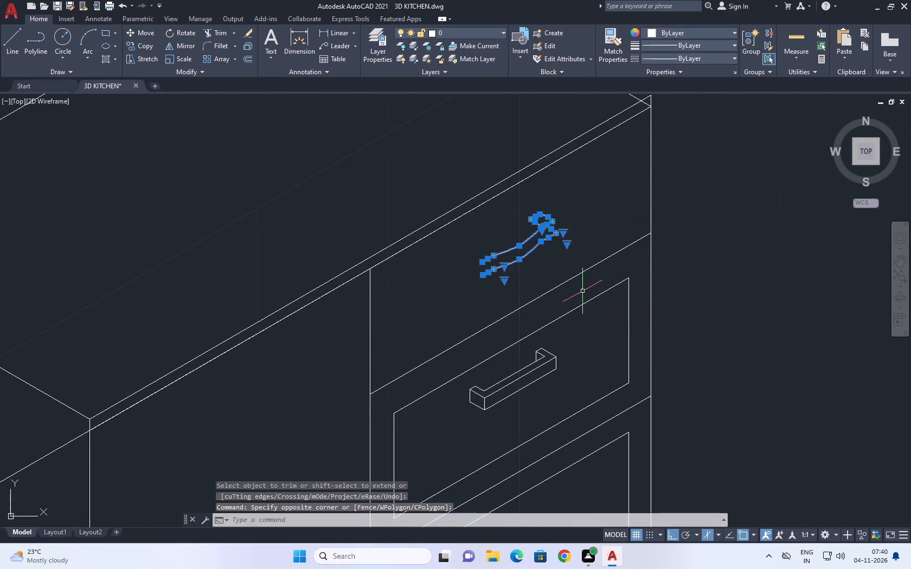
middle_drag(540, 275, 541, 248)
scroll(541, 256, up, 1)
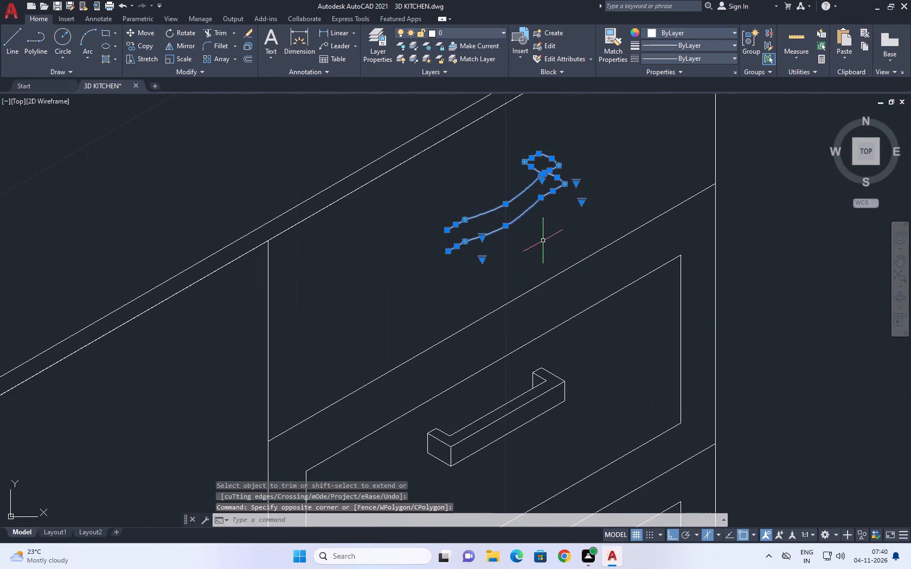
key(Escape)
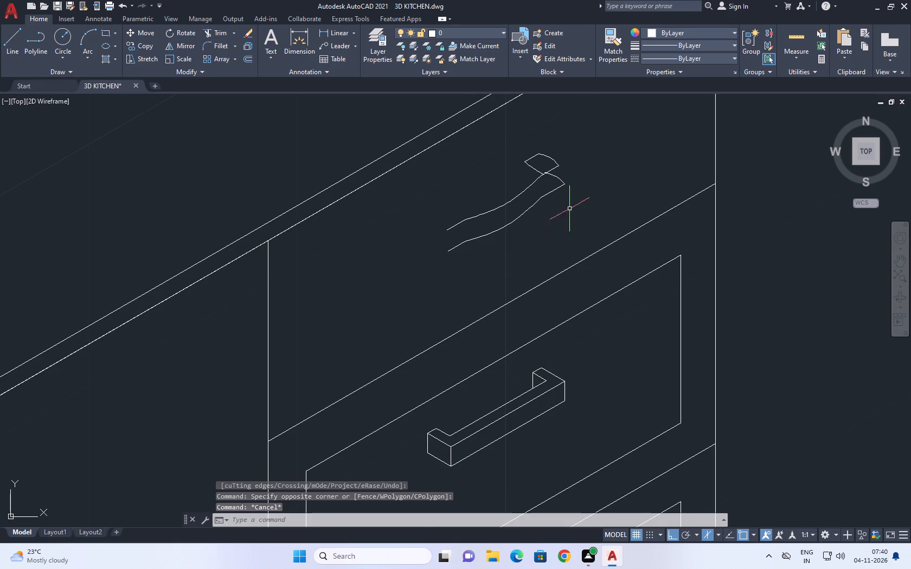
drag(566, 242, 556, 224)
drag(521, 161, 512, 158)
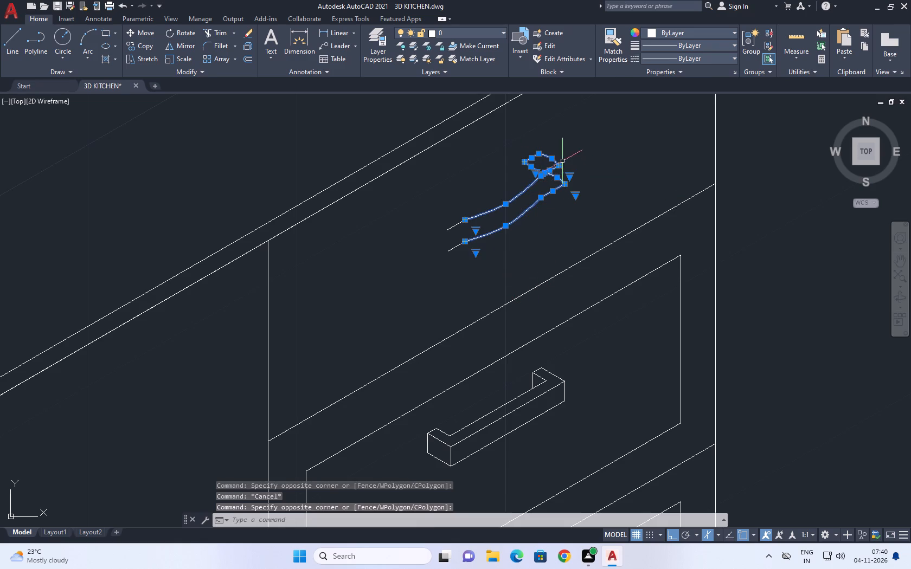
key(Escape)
Erase the curved end pieces at the upper-right end of the curved handle above the straight one.
click(519, 138)
click(589, 197)
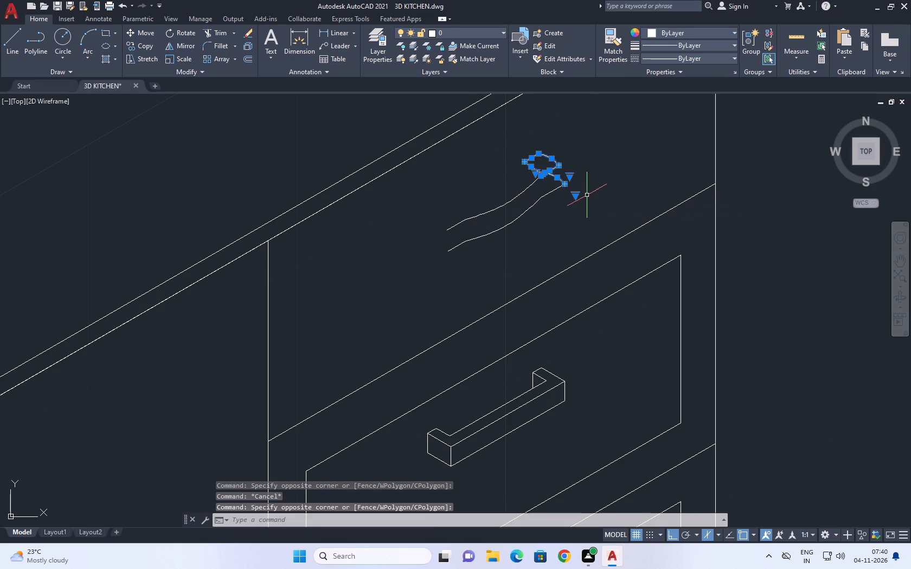
key(Delete)
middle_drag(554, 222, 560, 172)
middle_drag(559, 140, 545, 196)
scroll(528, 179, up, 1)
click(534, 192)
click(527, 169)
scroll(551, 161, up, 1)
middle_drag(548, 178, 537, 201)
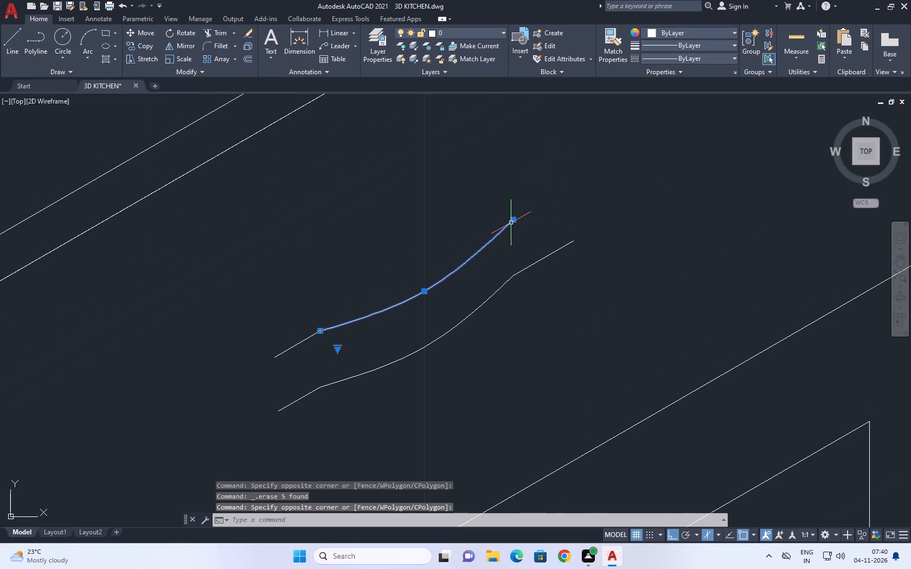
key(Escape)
Copy the short straight line at the upper curve's lower-left end to its upper-right end, about 4" at 30°.
drag(300, 339, 293, 335)
drag(266, 322, 267, 327)
drag(294, 354, 292, 350)
click(265, 327)
key(c)
text(o)
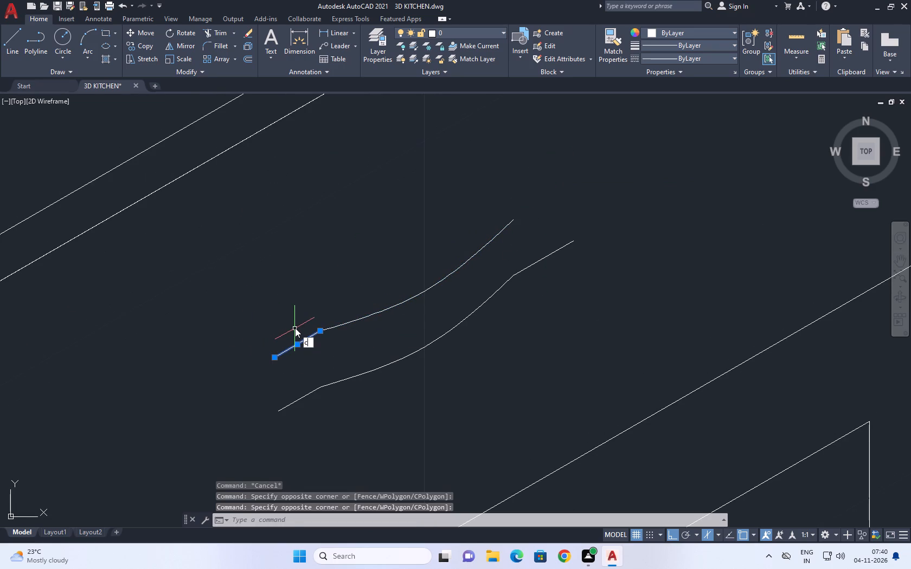
key(space)
click(272, 359)
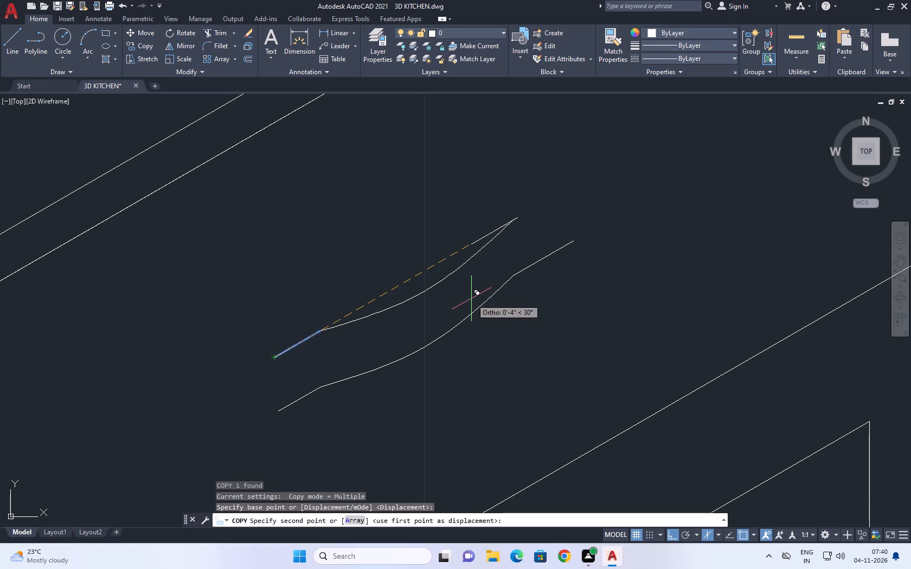
drag(513, 218, 518, 219)
key(space)
scroll(536, 210, down, 3)
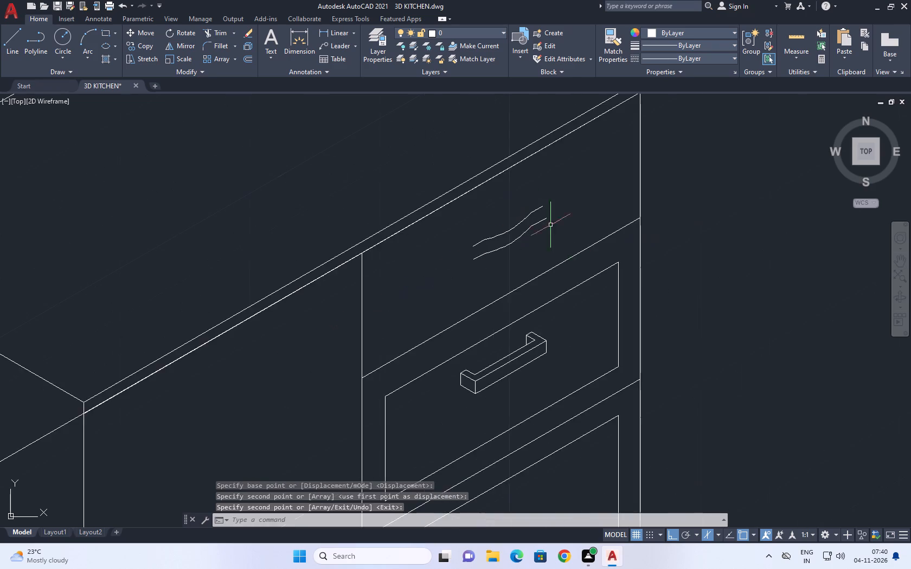
Copy both end pieces of the straight handle about 9" straight up onto the curved handle, aligning the lower outer corner at the upper-right end.
middle_drag(565, 284, 538, 218)
scroll(509, 266, up, 4)
drag(510, 264, 497, 263)
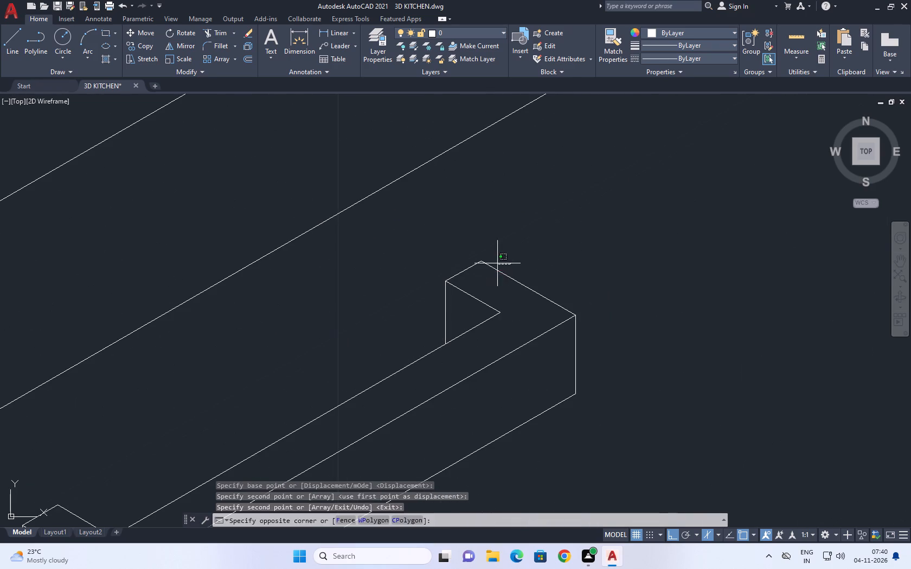
click(434, 293)
middle_drag(617, 271, 707, 231)
scroll(709, 233, down, 3)
click(698, 255)
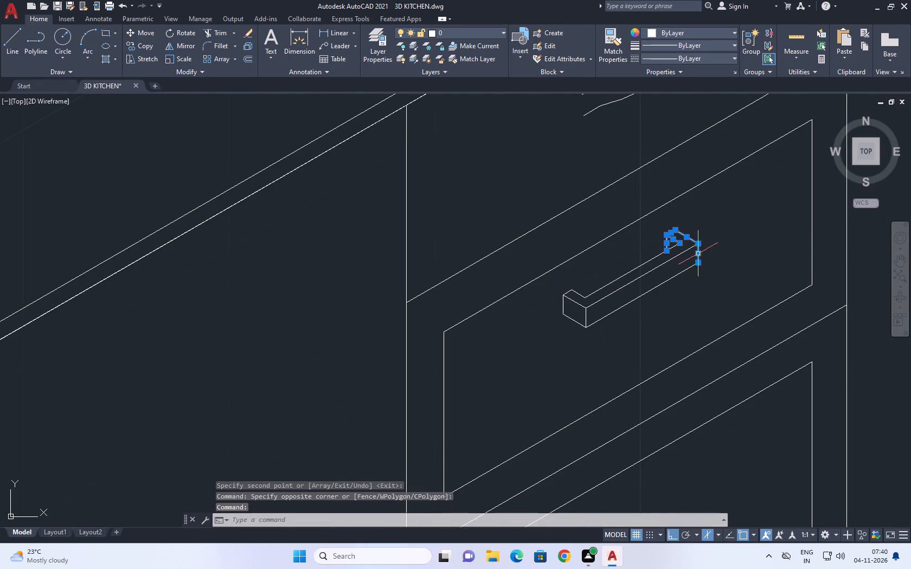
scroll(547, 329, up, 3)
click(613, 215)
click(511, 361)
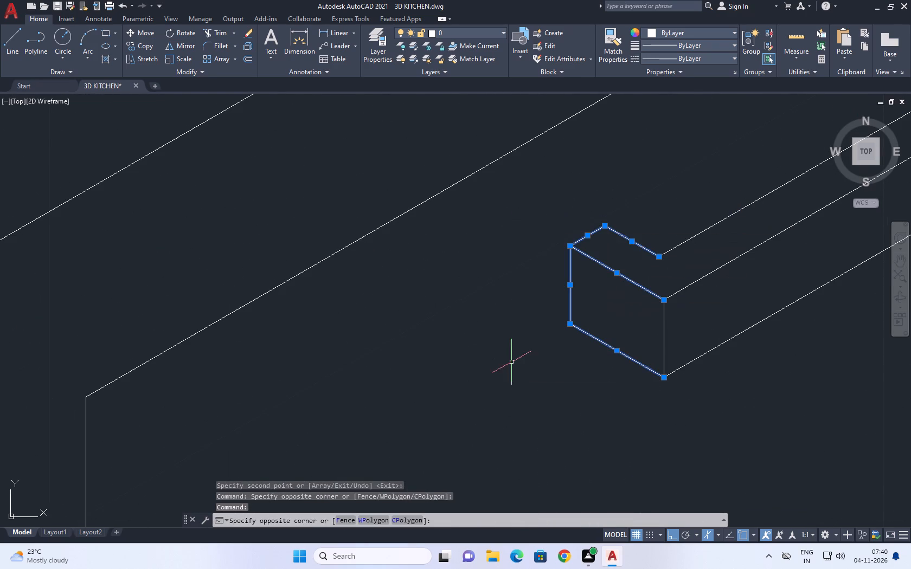
click(681, 322)
drag(649, 322, 615, 318)
middle_drag(665, 314, 522, 323)
key(c)
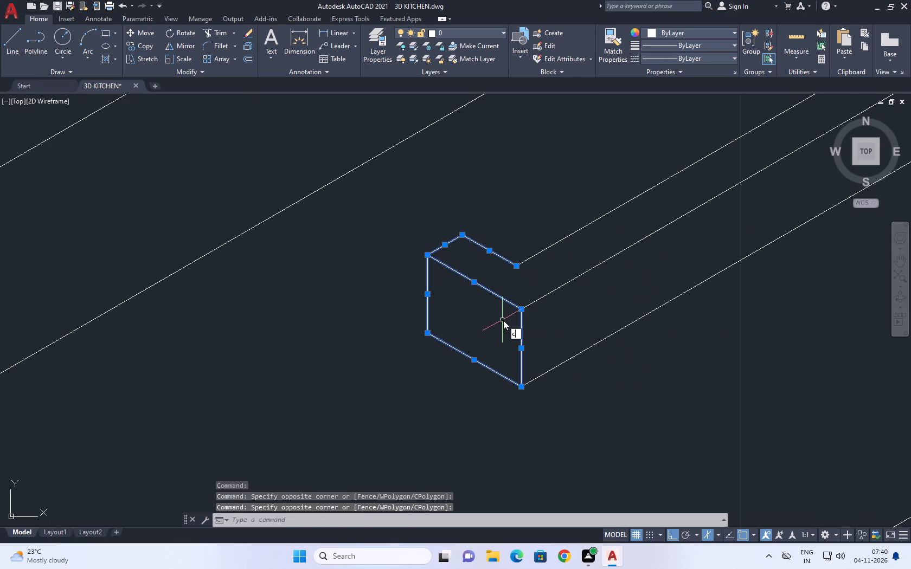
key(o)
key(space)
scroll(505, 327, down, 2)
click(690, 249)
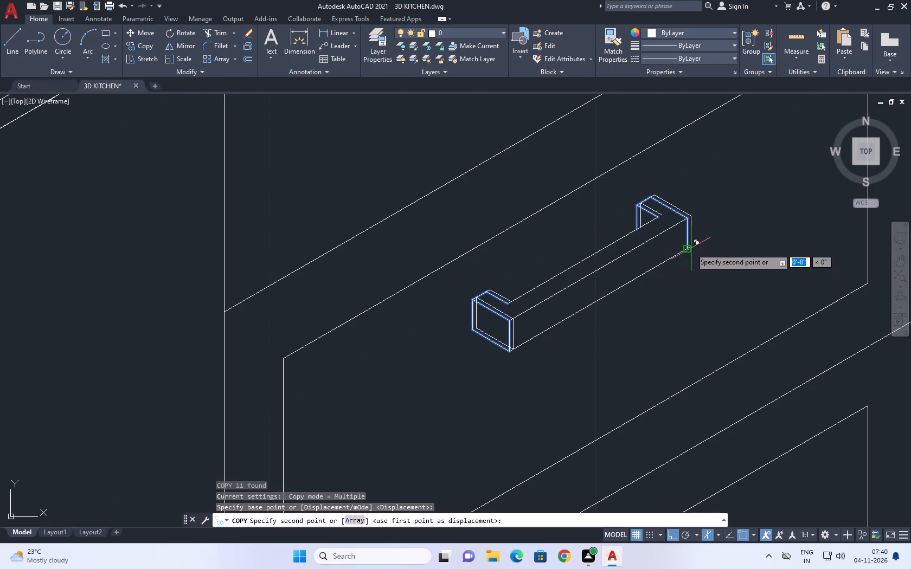
scroll(682, 253, down, 2)
middle_drag(677, 110, 656, 206)
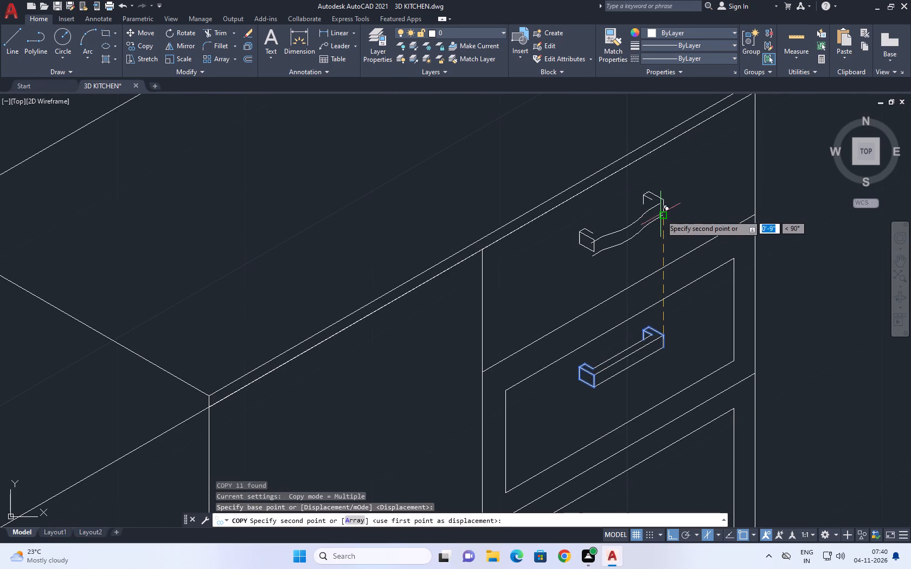
click(660, 217)
key(Escape)
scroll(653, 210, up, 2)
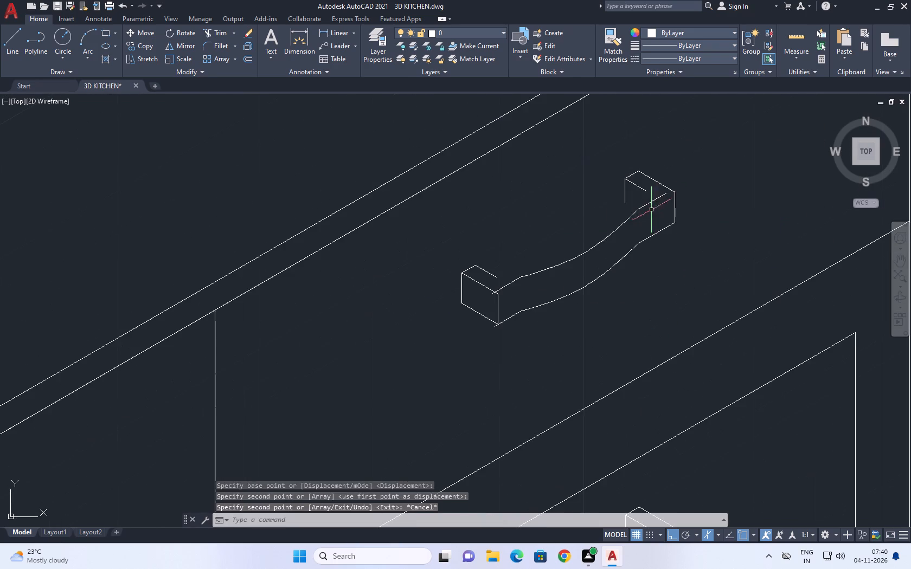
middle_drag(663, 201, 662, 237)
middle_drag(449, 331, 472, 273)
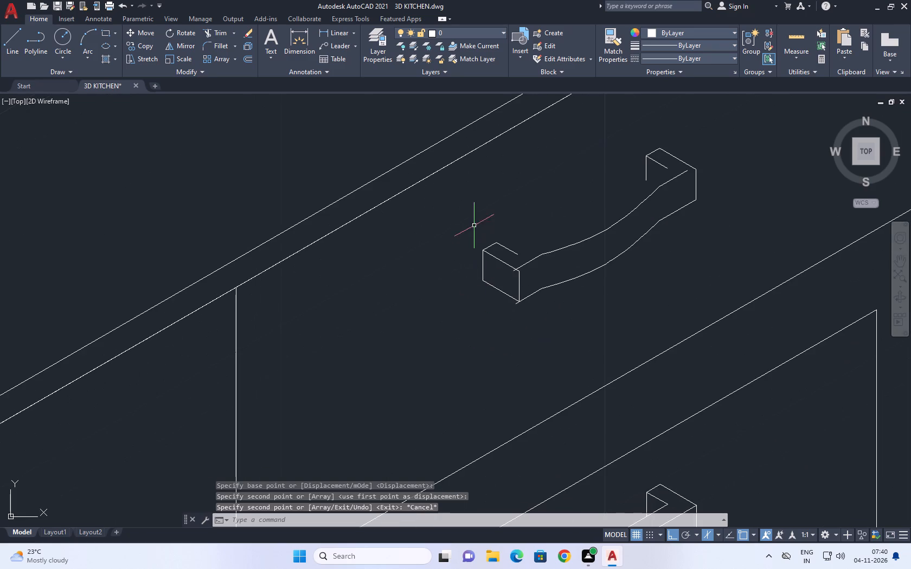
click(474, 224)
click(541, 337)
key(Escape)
Move the curved handle's lower-left end piece so its upper outer corner meets the end of the upper curved edge.
click(461, 217)
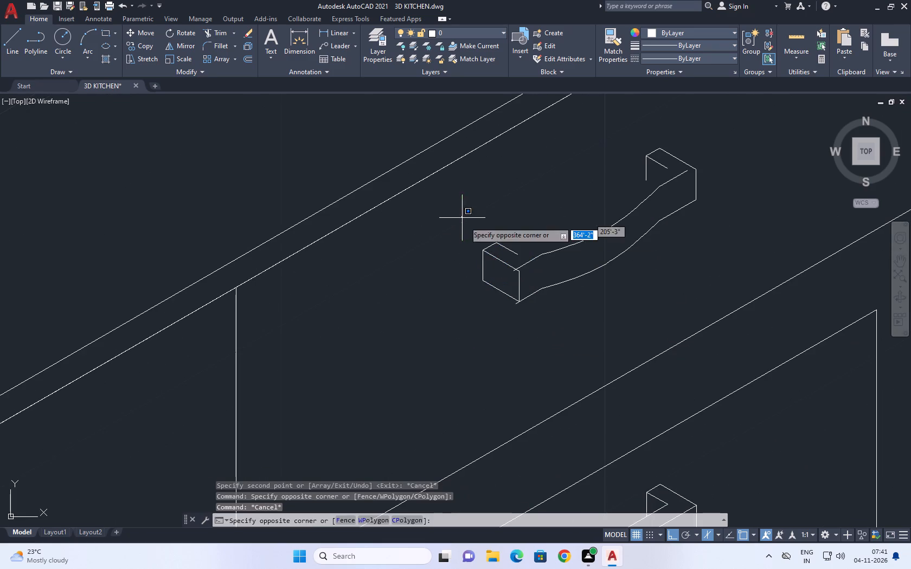
click(528, 327)
key(m)
key(space)
scroll(516, 269, up, 2)
click(522, 277)
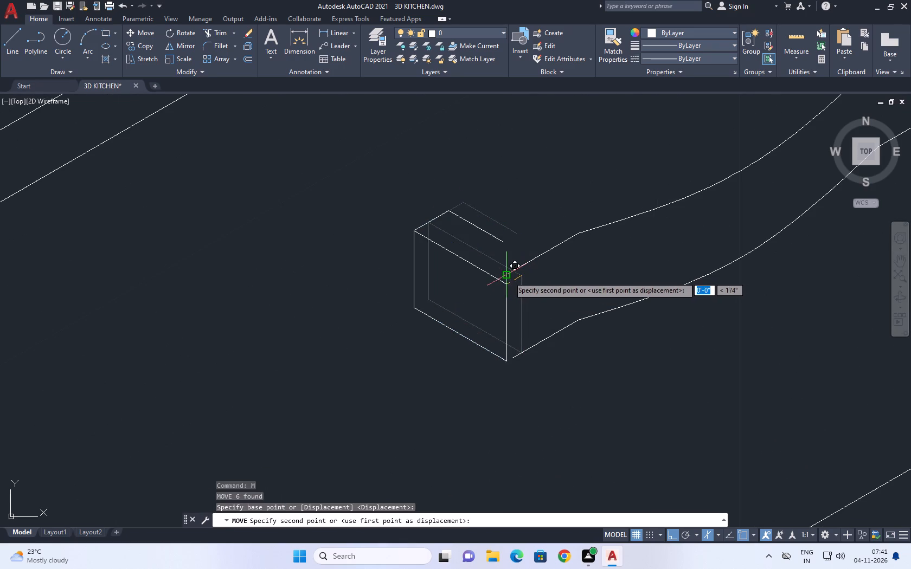
click(509, 276)
Stretch the lower curved edge's short end line to the bottom outer corner of the lower-left end piece.
middle_drag(526, 351, 506, 337)
click(503, 335)
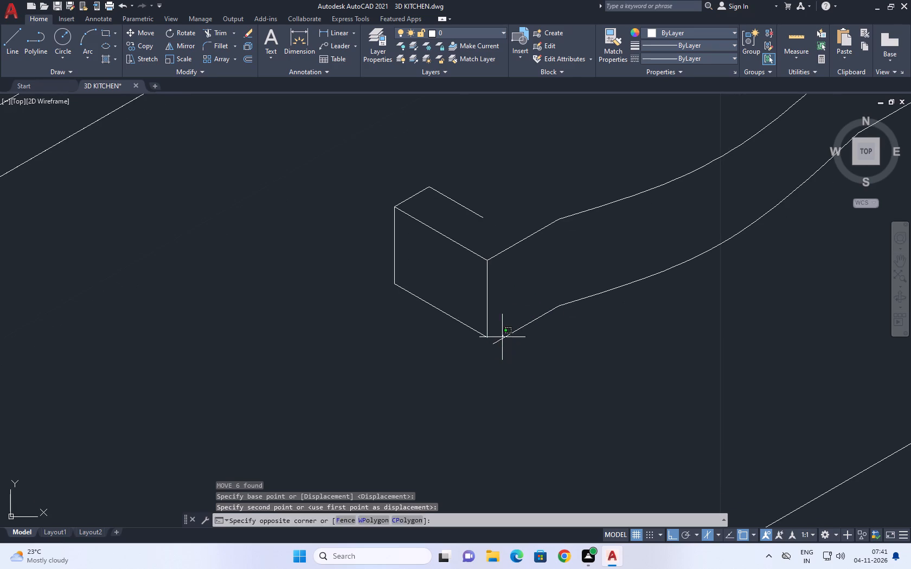
click(491, 347)
click(492, 343)
click(487, 336)
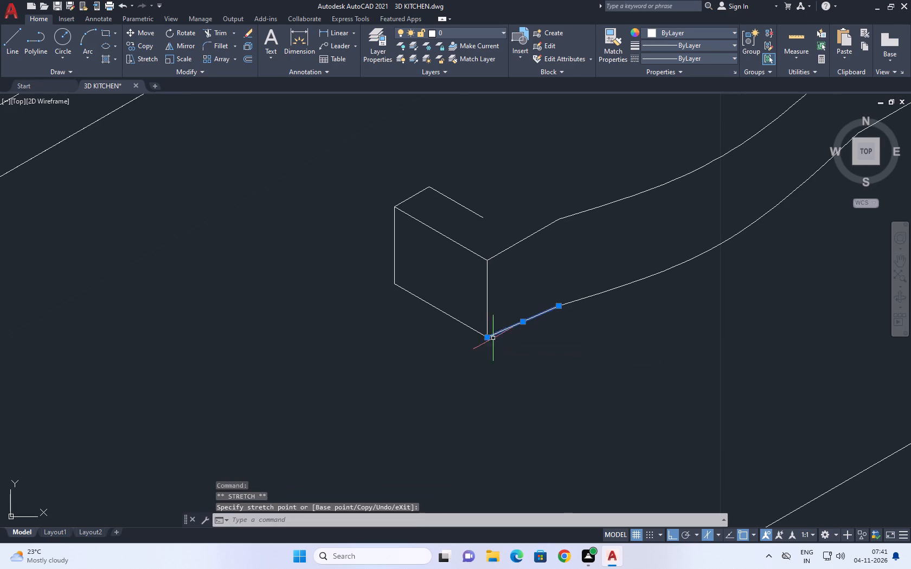
scroll(525, 334, down, 2)
middle_drag(573, 318, 470, 363)
key(Escape)
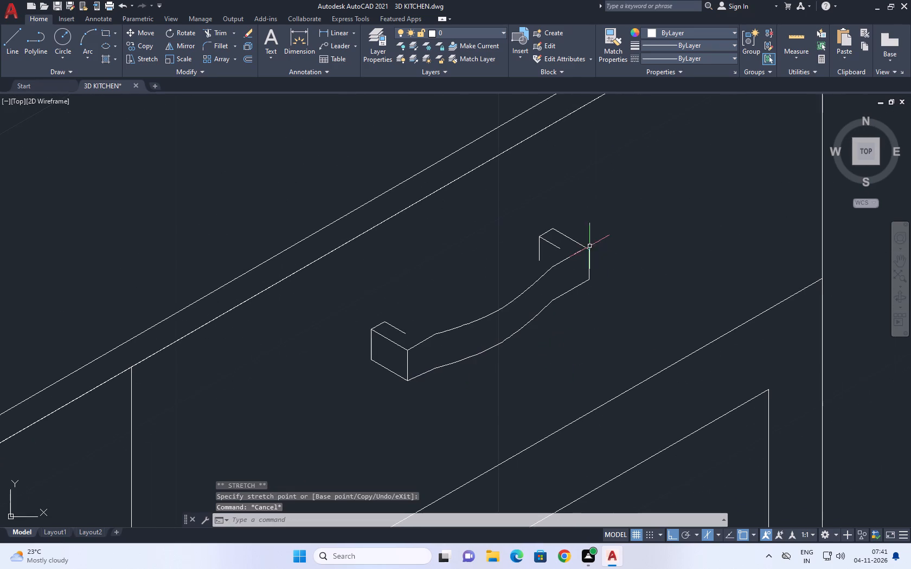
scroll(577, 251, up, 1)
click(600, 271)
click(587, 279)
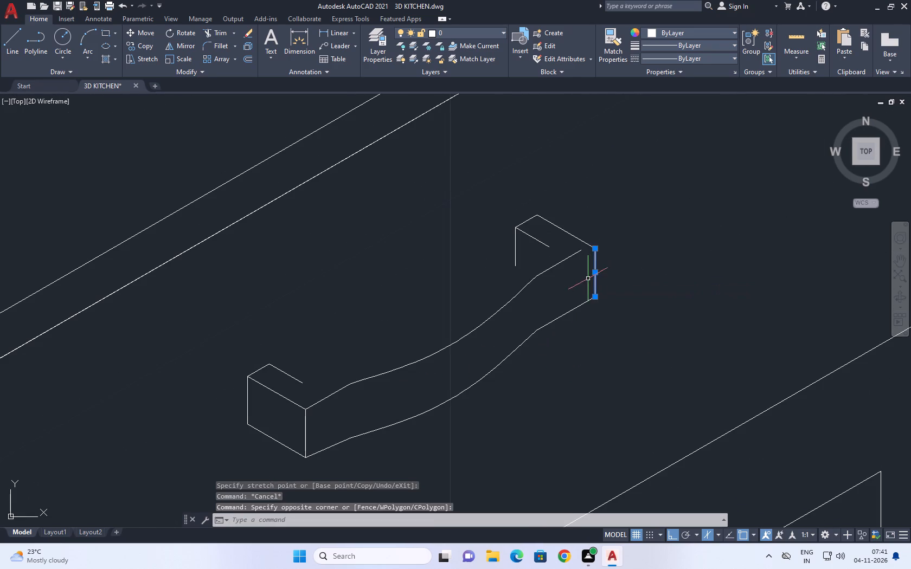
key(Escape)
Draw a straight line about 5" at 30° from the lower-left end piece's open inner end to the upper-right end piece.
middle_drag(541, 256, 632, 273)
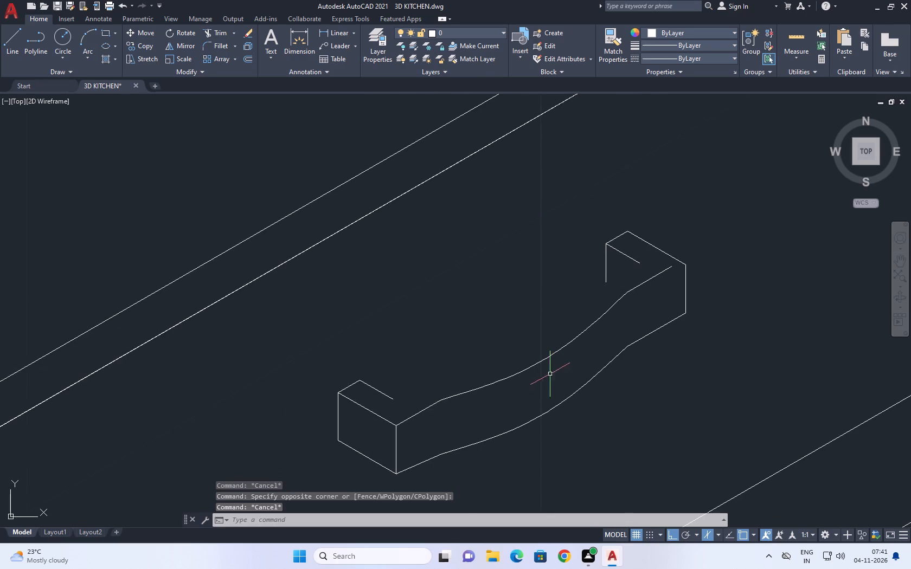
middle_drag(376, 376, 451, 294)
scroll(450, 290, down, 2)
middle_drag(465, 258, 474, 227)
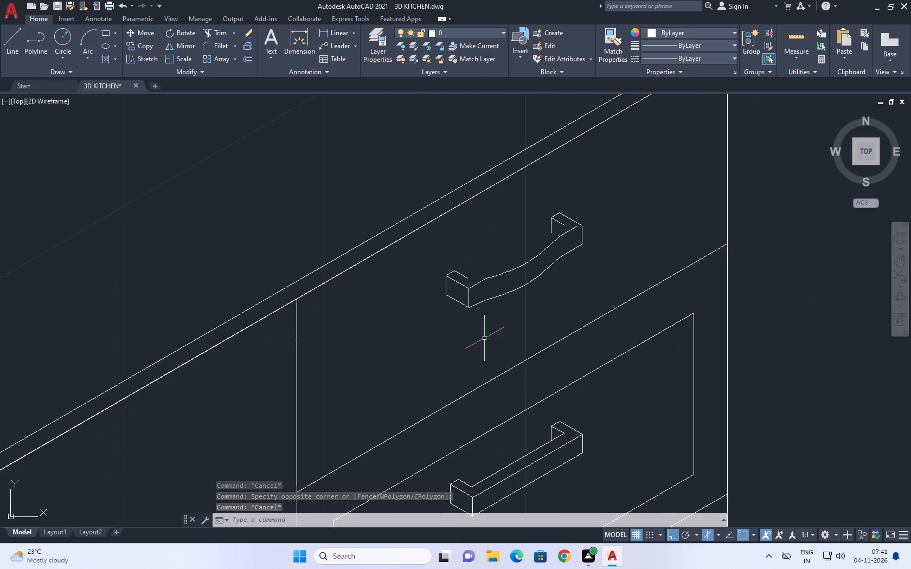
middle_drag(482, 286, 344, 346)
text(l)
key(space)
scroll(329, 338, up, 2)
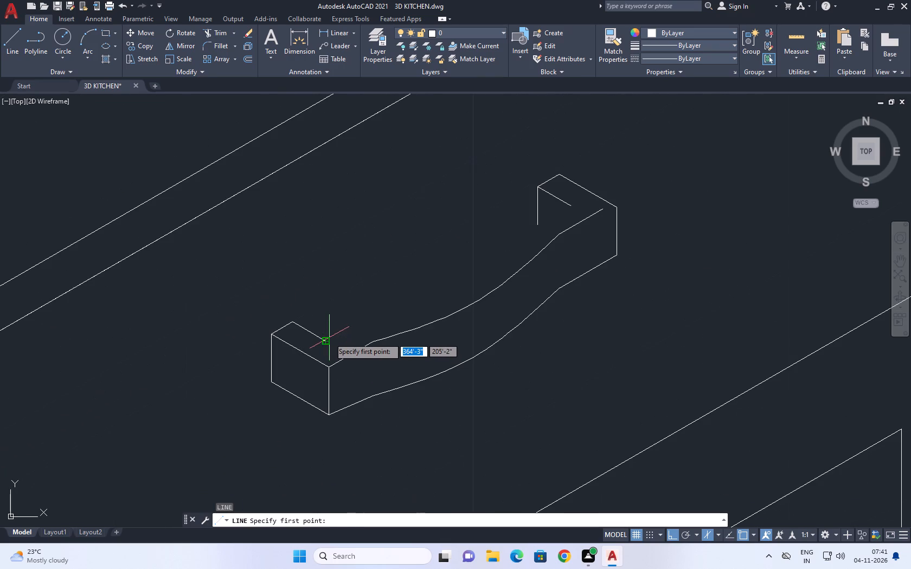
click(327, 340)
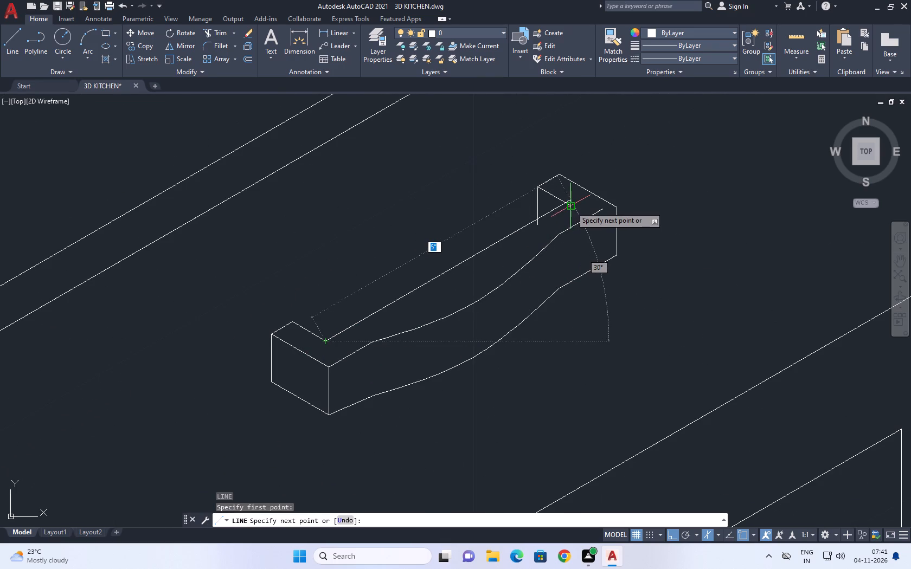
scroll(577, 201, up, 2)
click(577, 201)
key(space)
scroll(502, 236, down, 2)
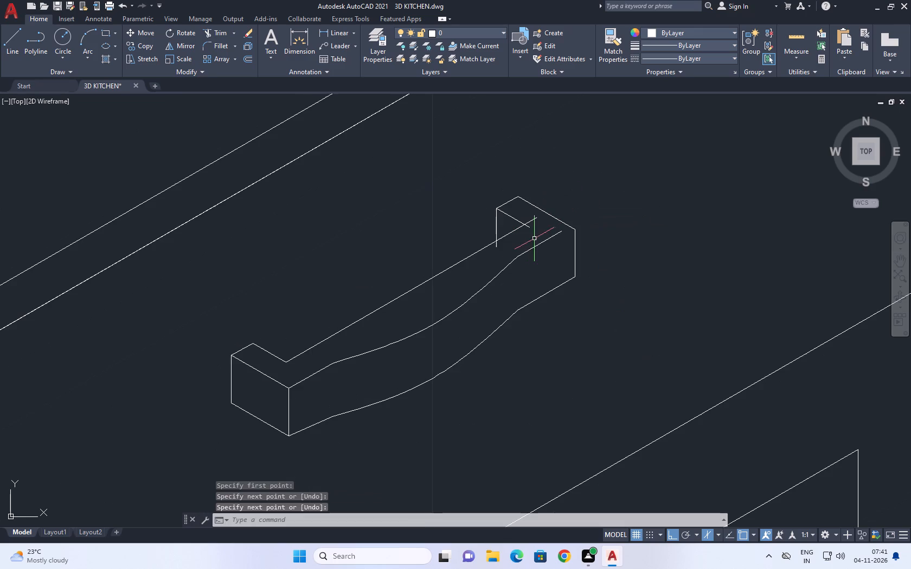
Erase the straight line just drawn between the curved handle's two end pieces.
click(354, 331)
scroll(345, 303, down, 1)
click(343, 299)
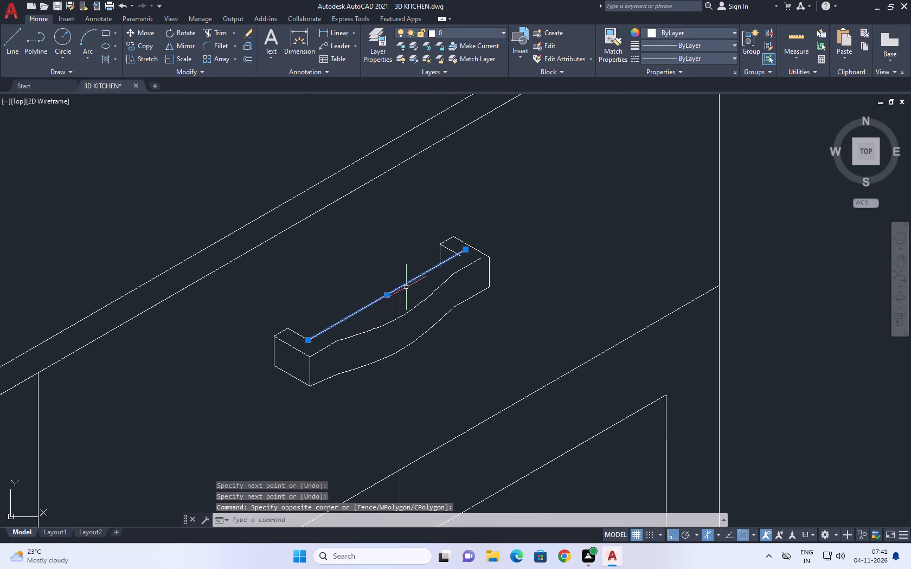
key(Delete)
Copy the upper curved edge with its two short end lines a small distance back toward the cabinet in the left isoplane.
drag(396, 330, 392, 319)
click(377, 294)
scroll(326, 358, up, 3)
drag(333, 355, 316, 330)
click(292, 294)
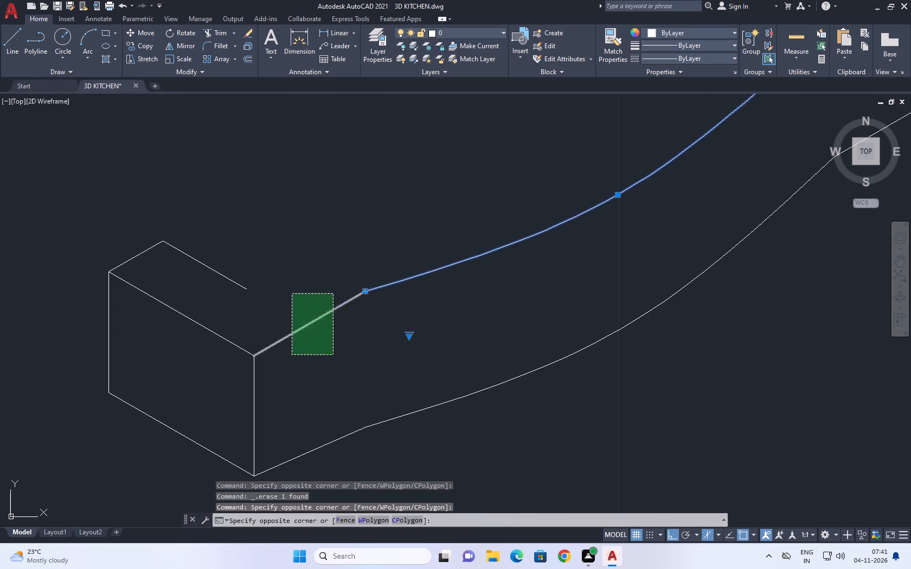
scroll(349, 288, down, 5)
scroll(405, 252, up, 5)
click(378, 273)
click(351, 246)
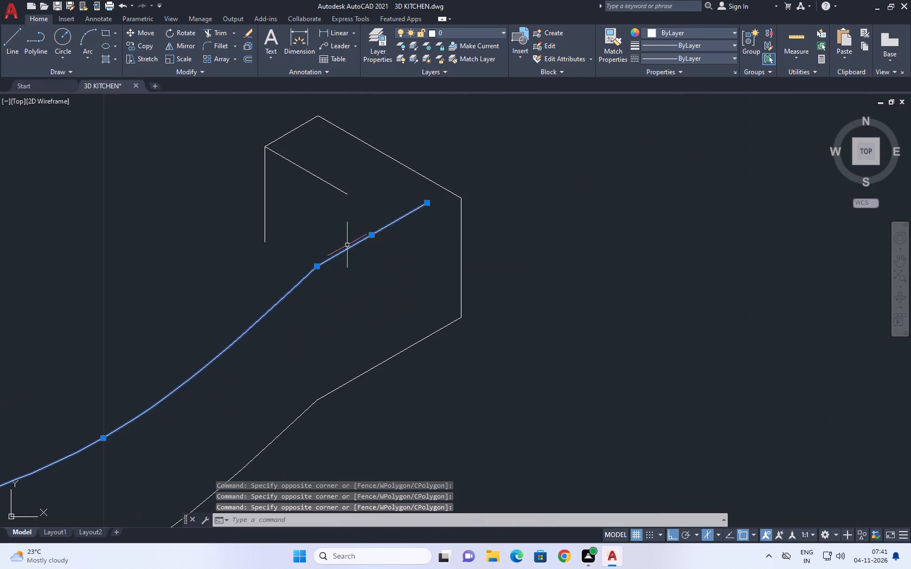
scroll(378, 292, up, 1)
middle_drag(378, 293, 407, 317)
key(c)
key(o)
key(space)
click(418, 311)
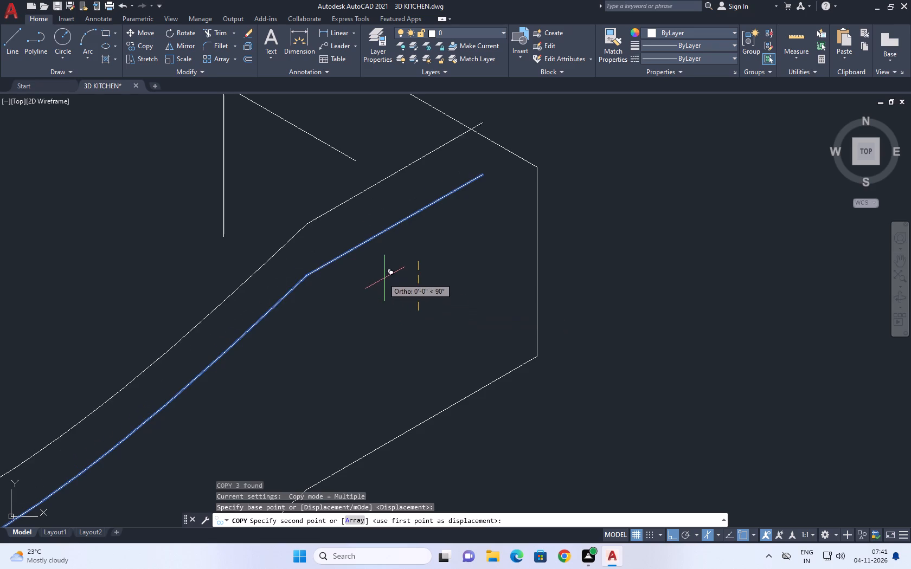
middle_drag(365, 273, 501, 264)
scroll(537, 261, down, 2)
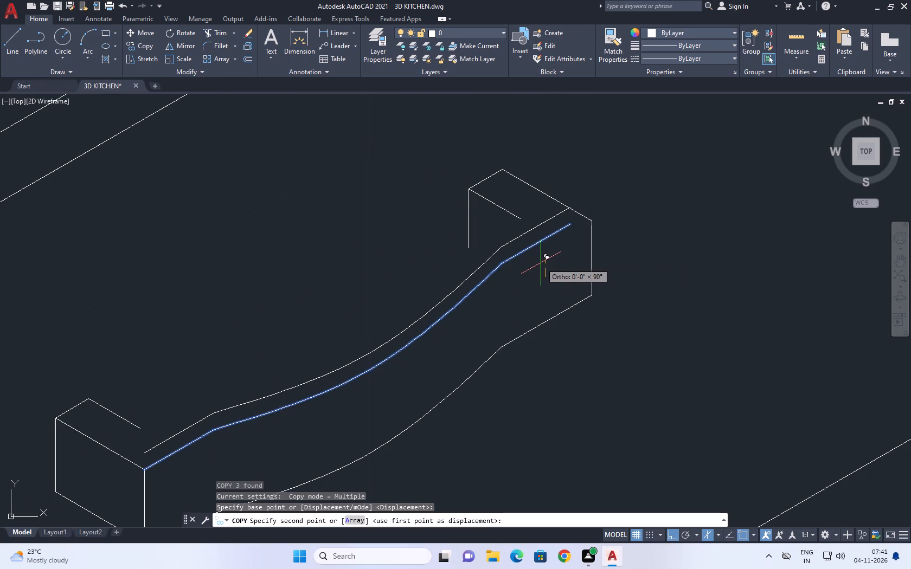
key(F5)
click(528, 263)
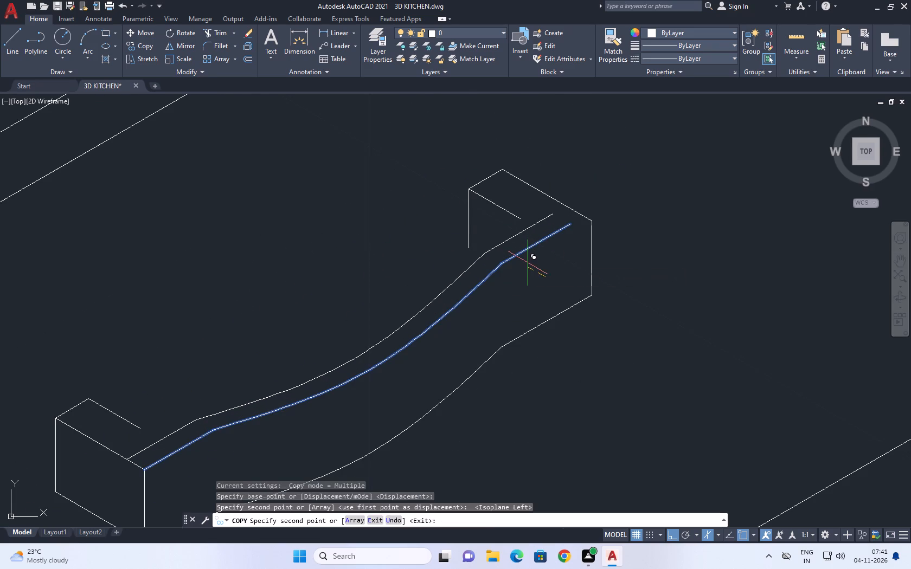
middle_drag(195, 340, 334, 264)
key(Escape)
Extend both end pieces' short inner top lines and the upper-right piece's inner vertical line to the copied curved edge.
middle_drag(306, 290, 347, 322)
key(e)
key(x)
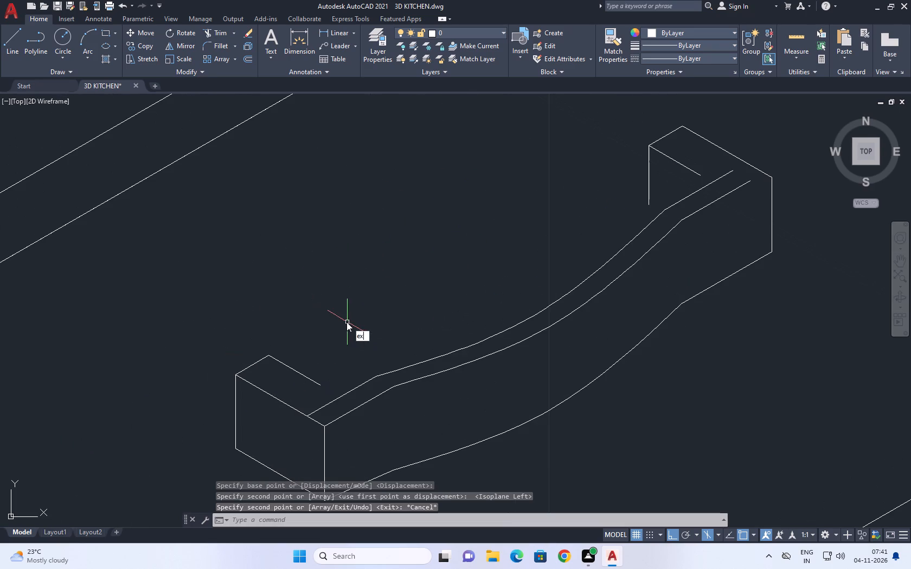
key(space)
click(294, 376)
click(330, 357)
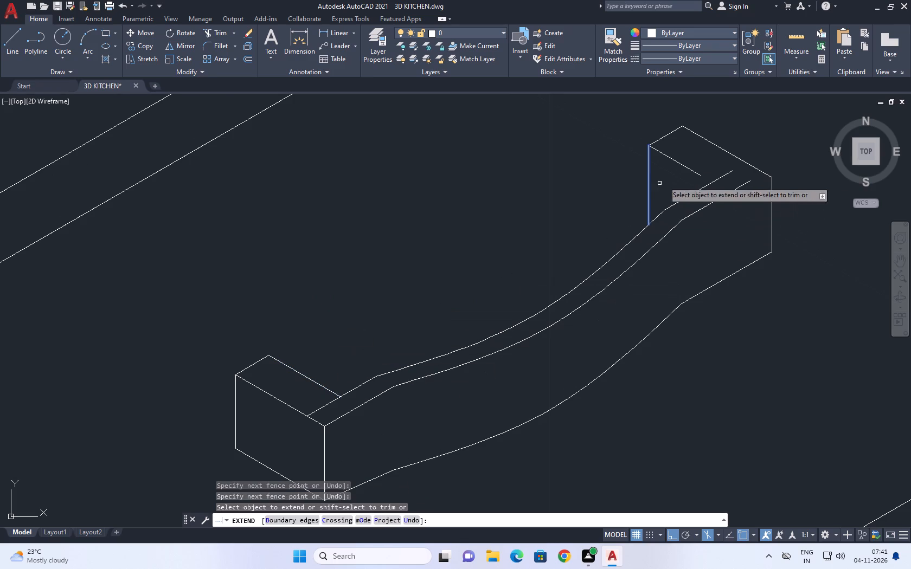
click(694, 162)
click(686, 170)
click(647, 185)
key(Escape)
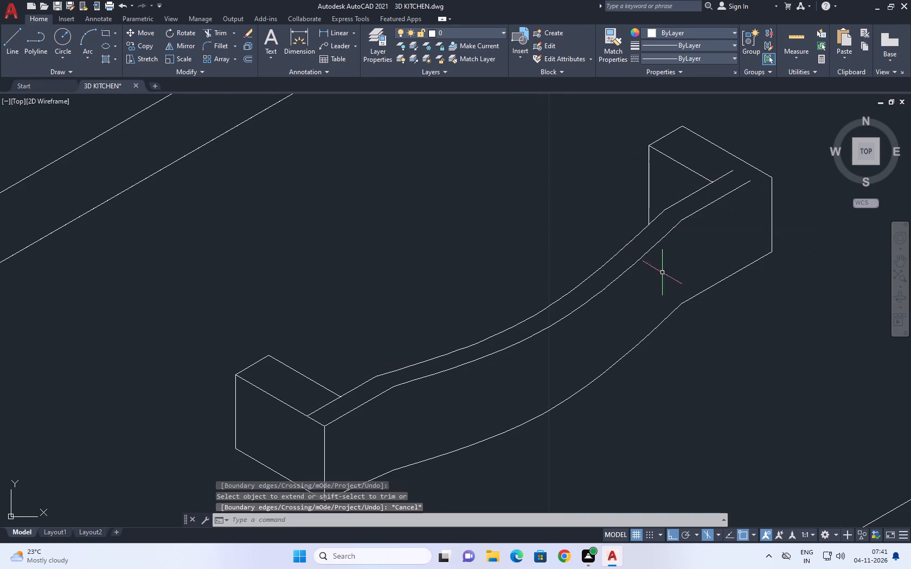
Trim the ends of the copied curved edge that run past the inner lines of both end pieces.
middle_drag(696, 281, 644, 285)
key(t)
key(r)
key(space)
middle_drag(668, 224, 664, 242)
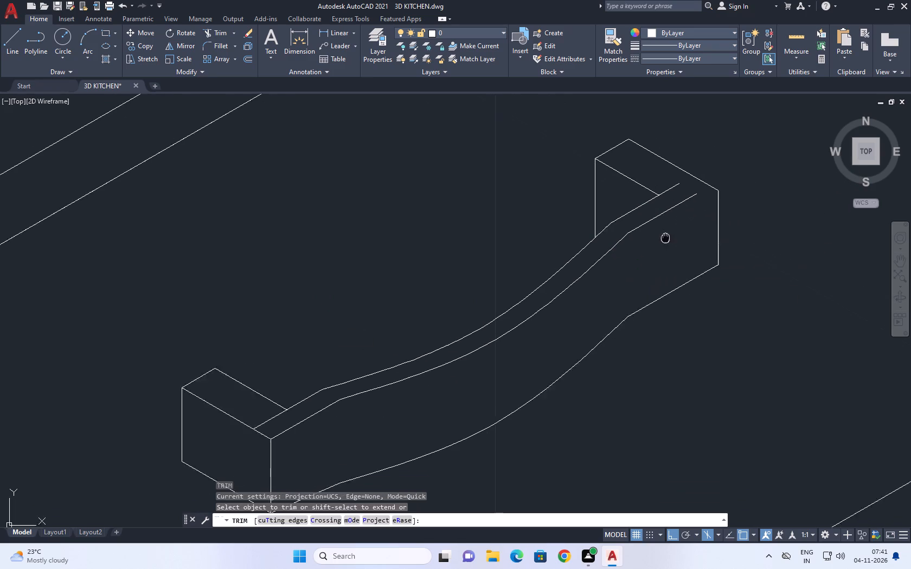
middle_drag(664, 242, 658, 254)
click(660, 207)
click(664, 213)
middle_drag(651, 255, 684, 193)
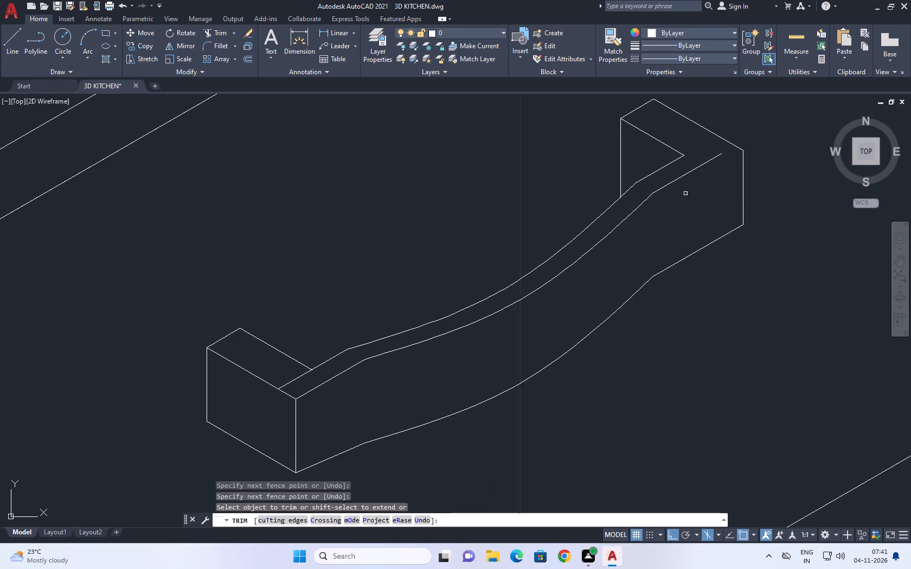
middle_drag(427, 338, 491, 281)
scroll(363, 315, up, 1)
click(364, 327)
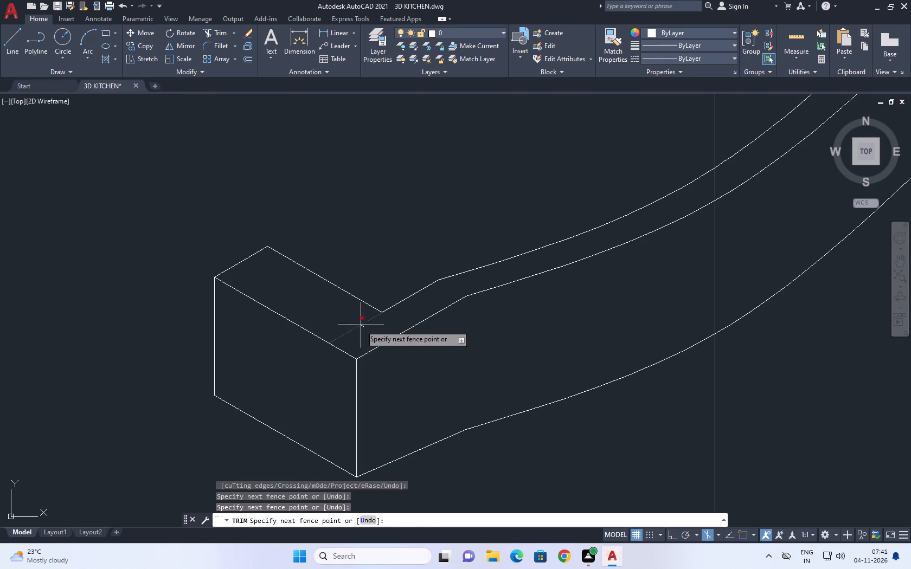
click(339, 312)
scroll(401, 316, down, 5)
key(Escape)
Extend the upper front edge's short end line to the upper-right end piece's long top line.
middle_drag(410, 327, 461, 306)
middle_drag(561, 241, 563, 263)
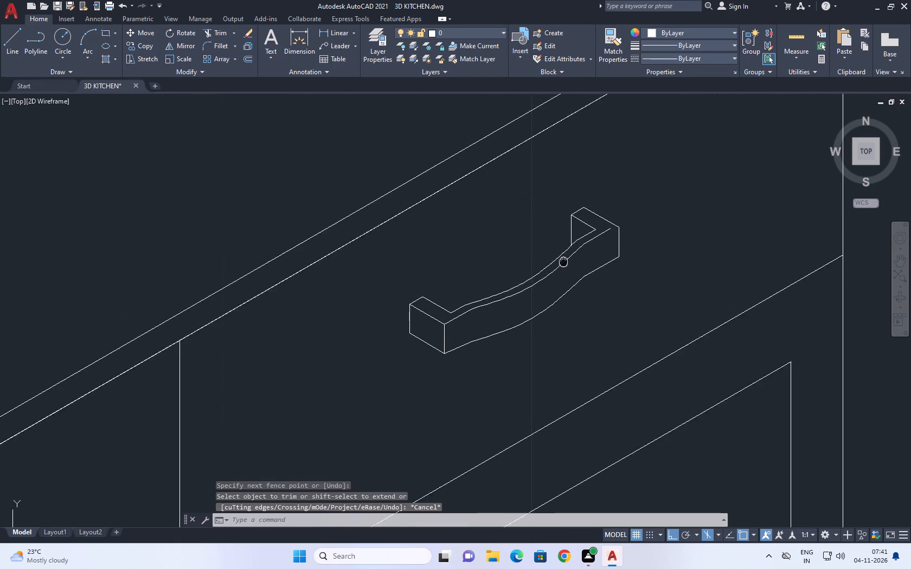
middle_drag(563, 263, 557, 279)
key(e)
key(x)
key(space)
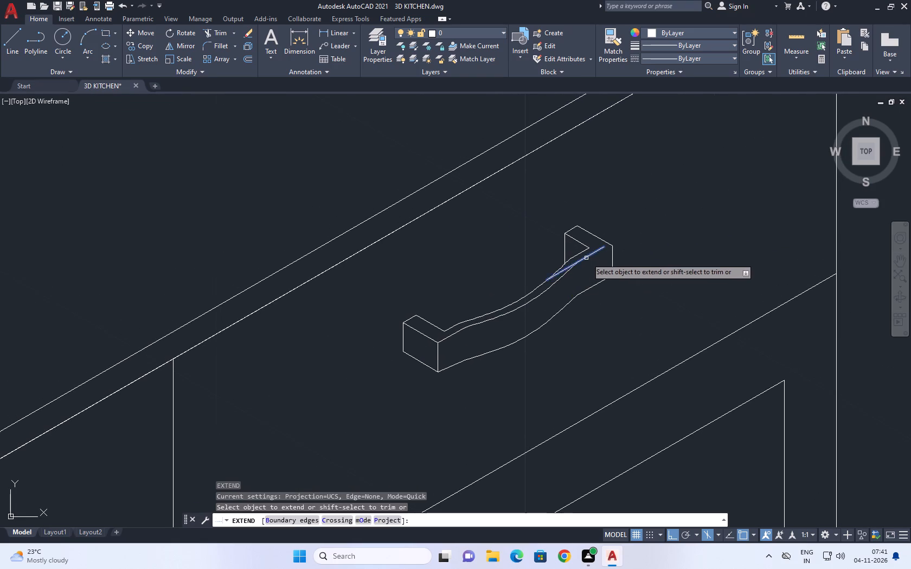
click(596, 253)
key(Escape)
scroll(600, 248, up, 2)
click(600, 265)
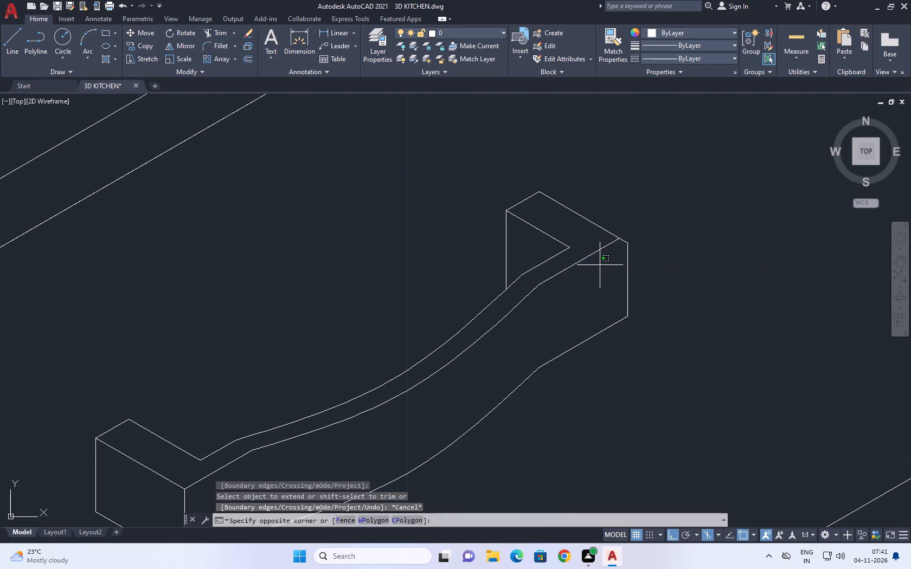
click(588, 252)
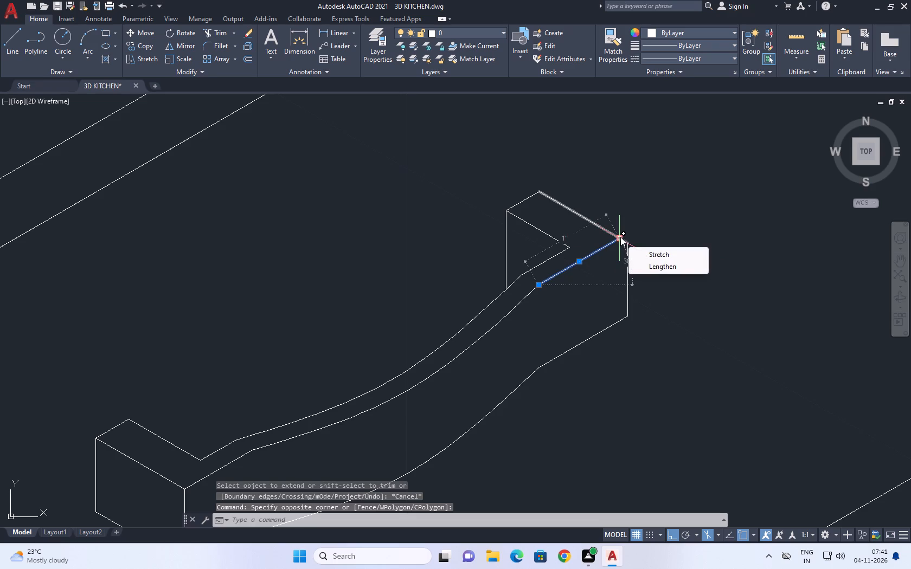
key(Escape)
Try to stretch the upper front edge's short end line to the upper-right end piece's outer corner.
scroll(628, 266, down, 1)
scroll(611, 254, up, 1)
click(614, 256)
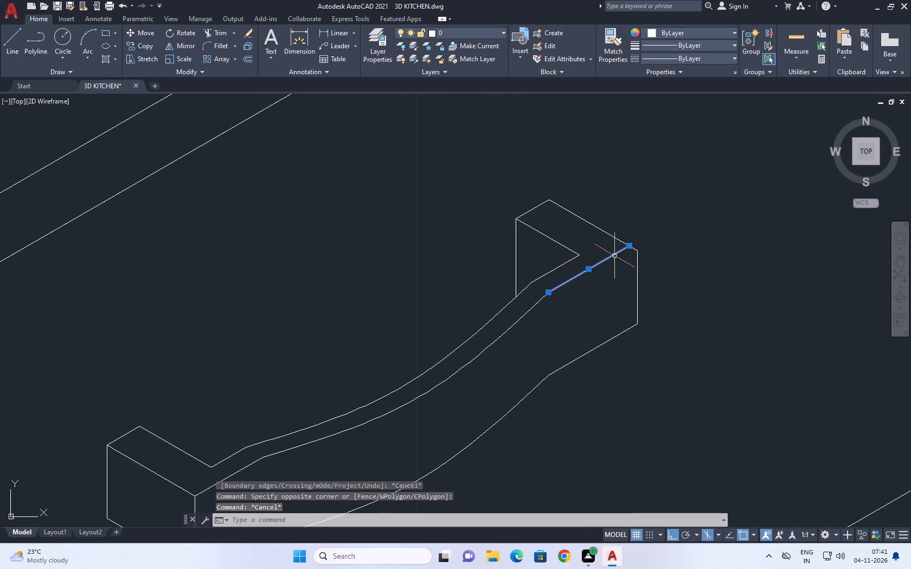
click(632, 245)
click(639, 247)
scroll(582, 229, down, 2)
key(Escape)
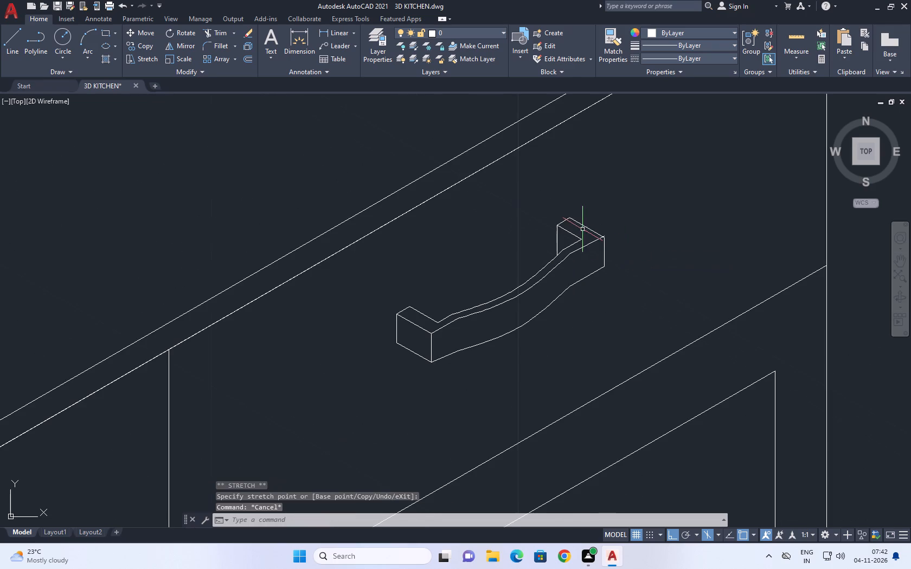
Stretch the overshooting endpoint of the upper front edge's short end line down onto the upper-right end piece's outer corner.
scroll(585, 233, up, 2)
scroll(657, 240, up, 3)
scroll(570, 266, up, 1)
click(585, 274)
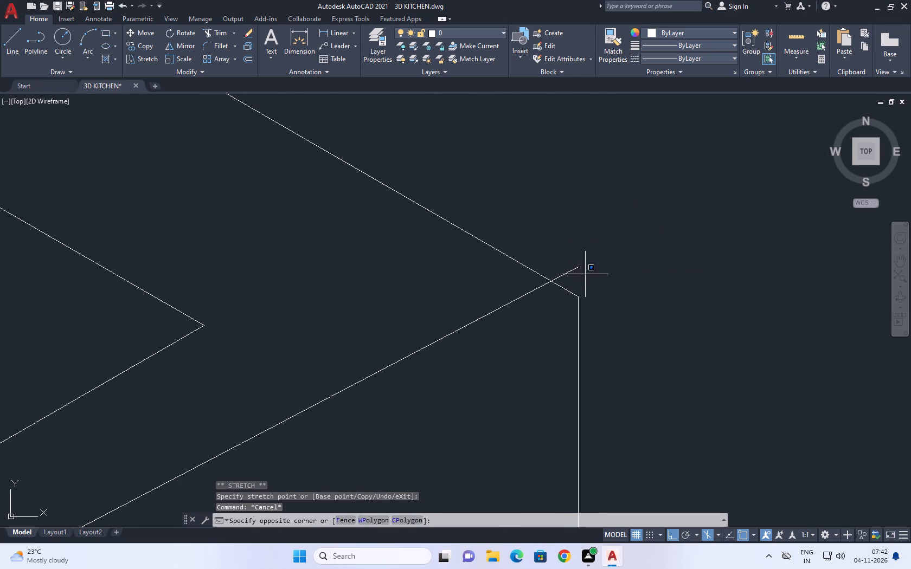
click(569, 243)
click(579, 266)
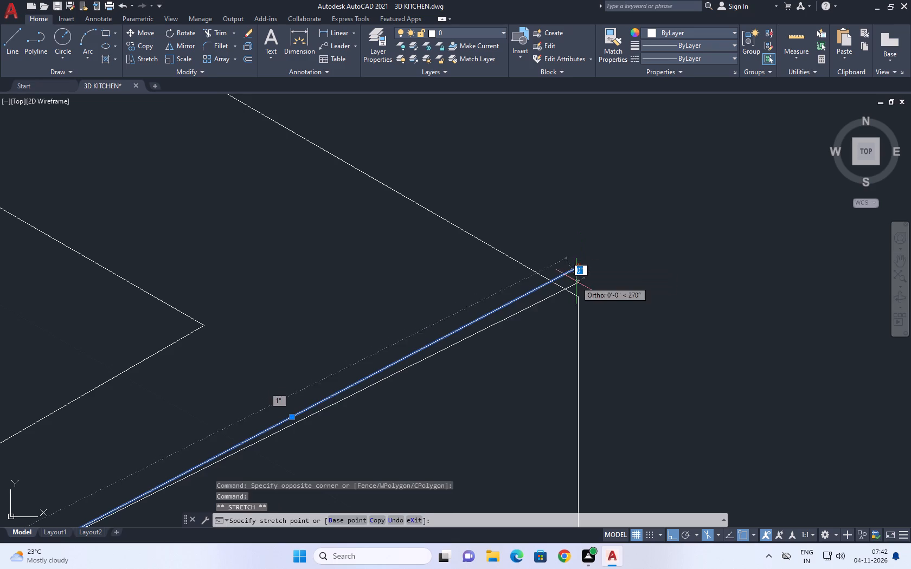
click(576, 296)
key(Escape)
scroll(563, 250, down, 7)
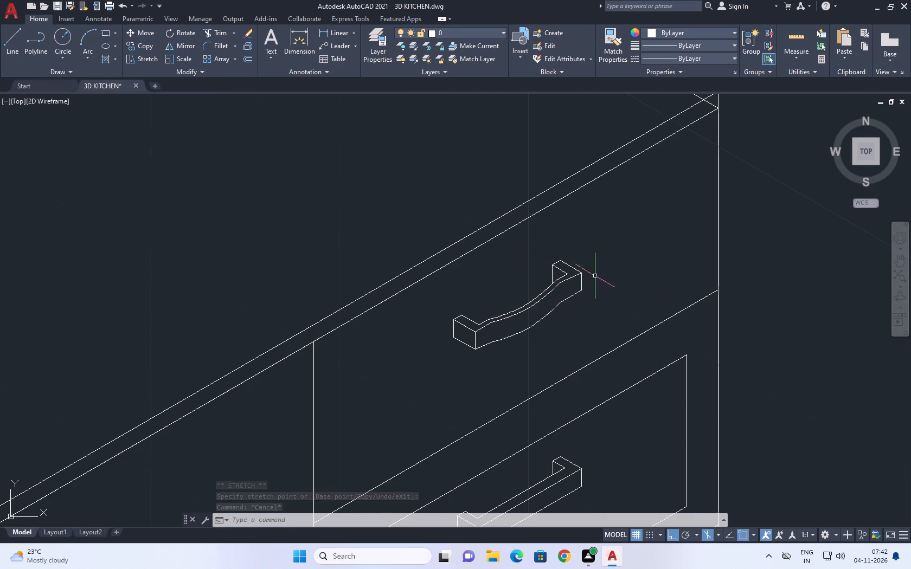
Define a block named DRAW from all the lines of the finished curved handle on the top drawer.
middle_drag(595, 275, 580, 268)
click(382, 191)
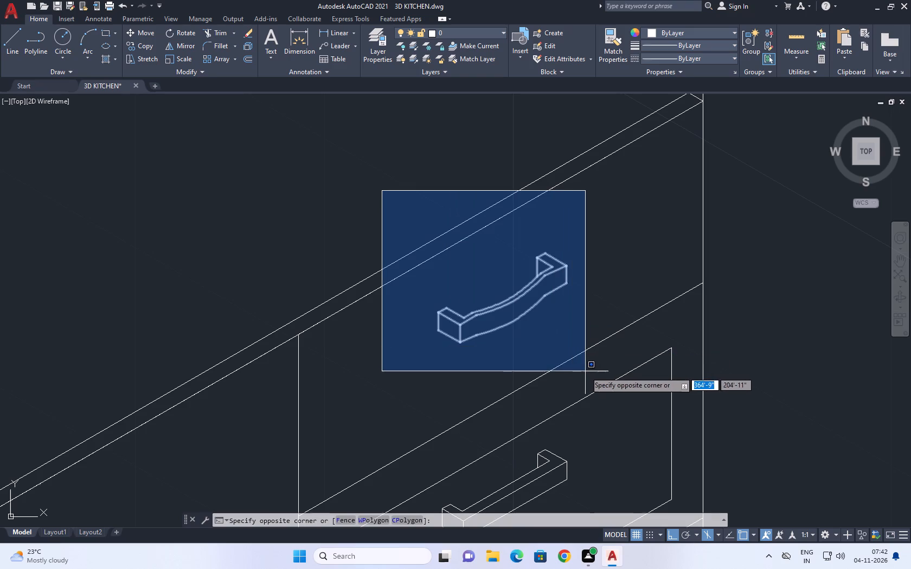
click(587, 371)
key(b)
key(space)
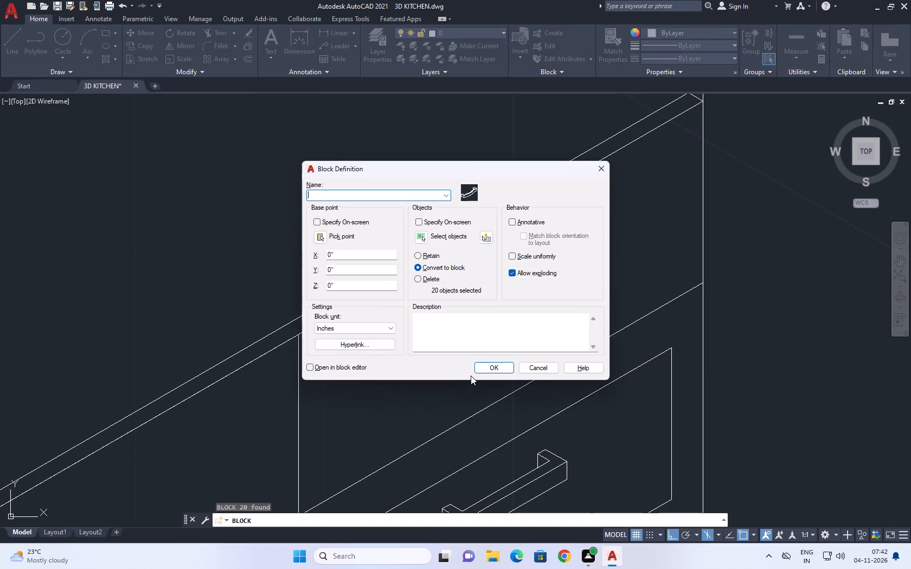
key(k)
key(BackSpace)
text(de=)
key(BackSpace)
key(BackSpace)
key(BackSpace)
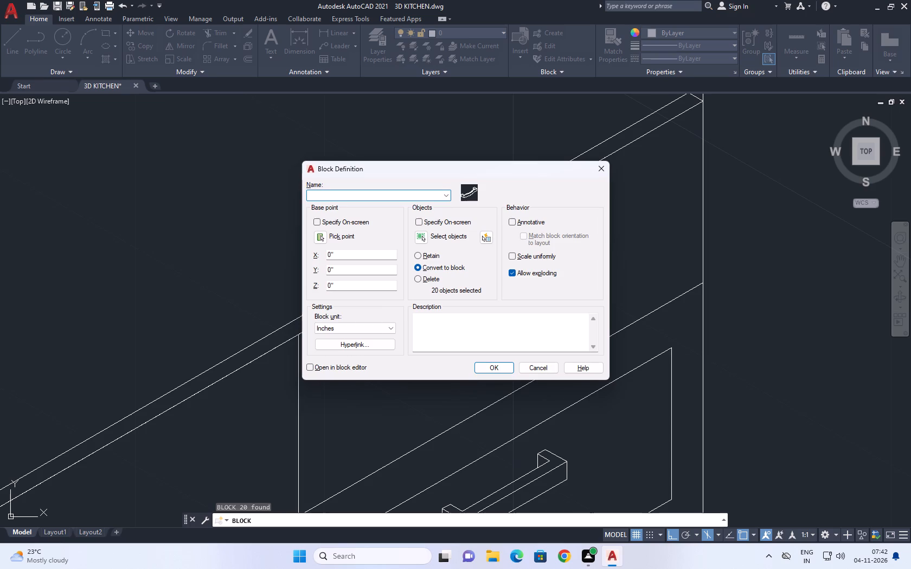
text(DRAW)
click(494, 373)
Move the straight handle from the middle drawer straight up to the empty area above the kitchen walls.
middle_drag(551, 316, 534, 290)
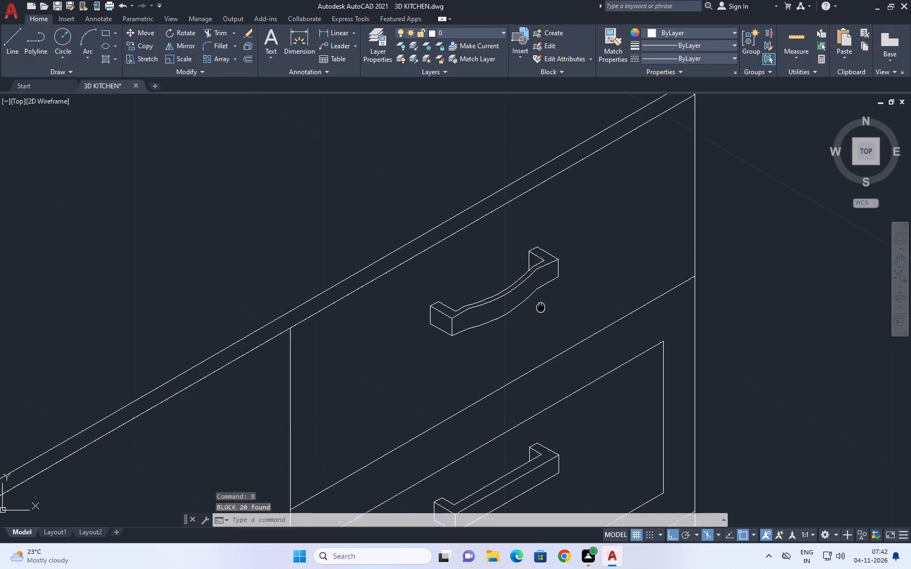
middle_drag(534, 290, 524, 190)
middle_drag(530, 378, 513, 310)
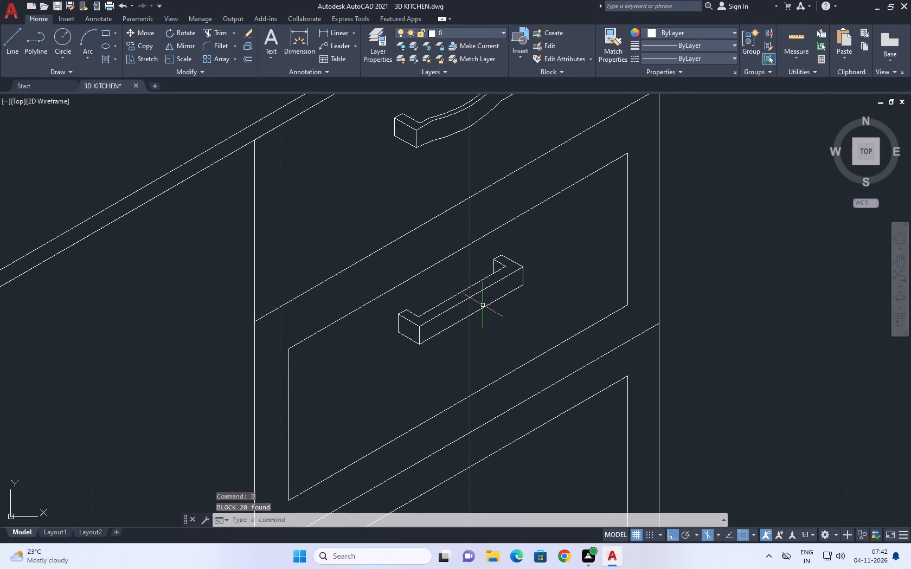
drag(357, 197, 355, 185)
click(574, 399)
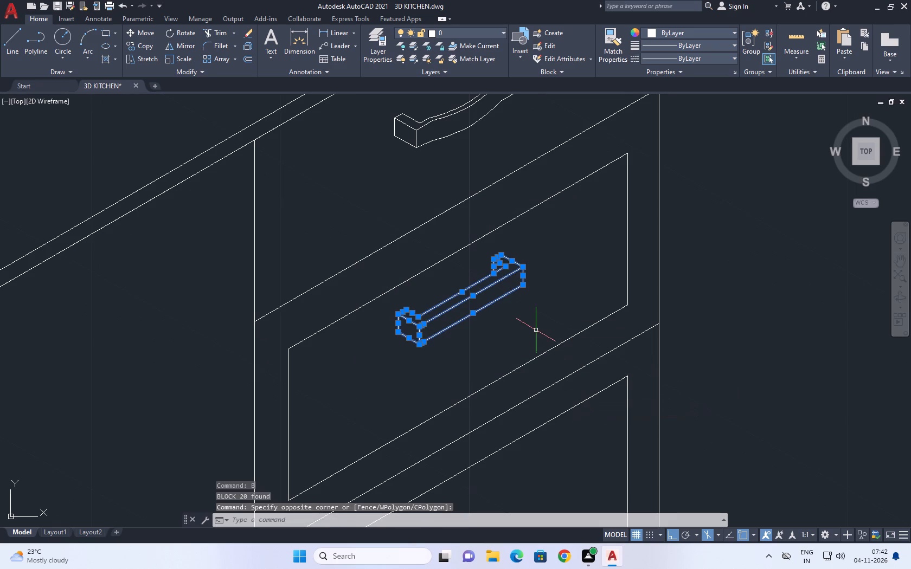
key(m)
key(space)
click(573, 275)
scroll(574, 276, down, 4)
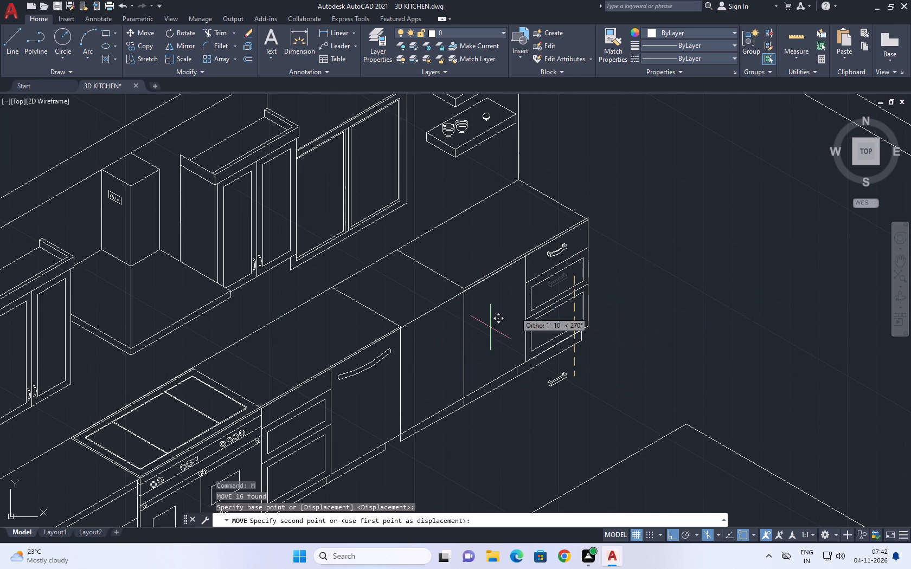
scroll(610, 281, down, 4)
click(582, 191)
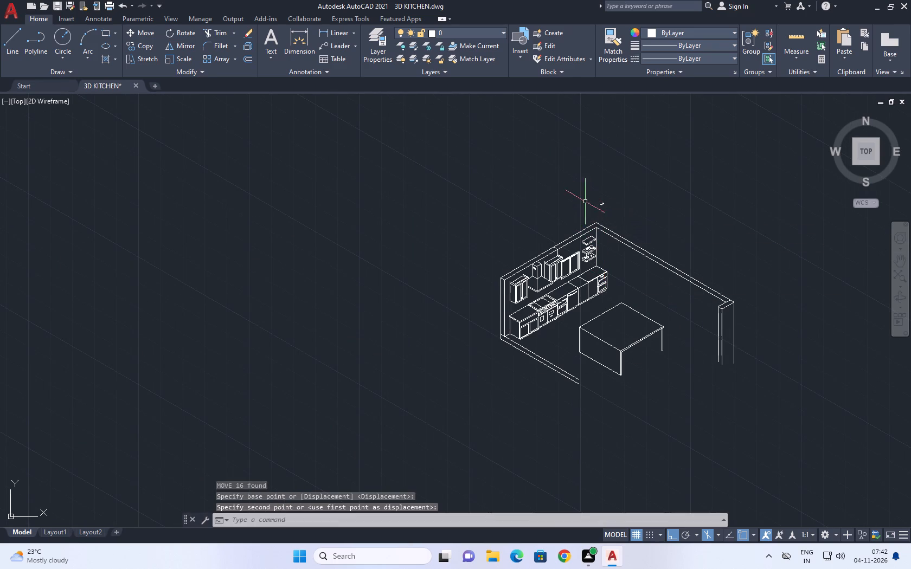
Trim the countertop line ends that overshoot the outer front corner above the three-drawer cabinet.
scroll(601, 257, up, 3)
middle_drag(608, 365, 582, 315)
scroll(567, 299, up, 3)
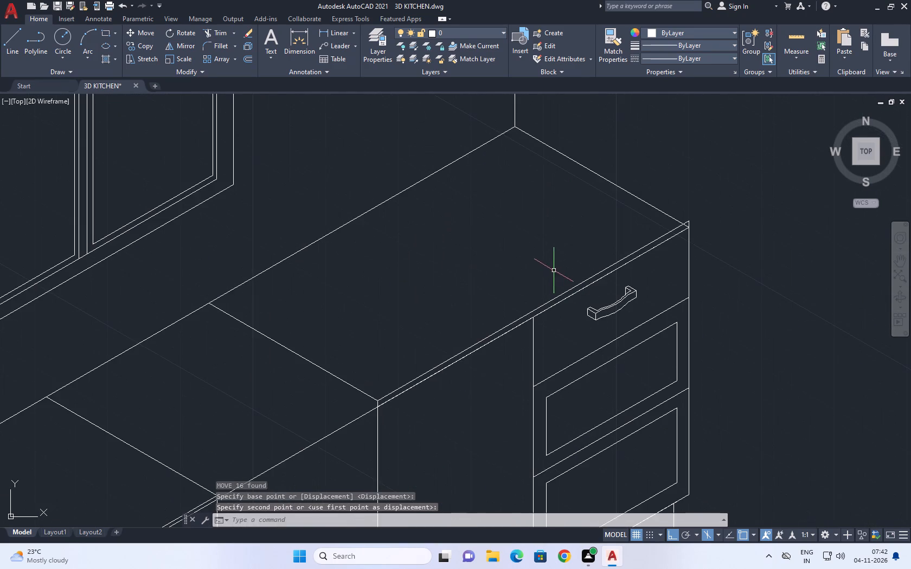
middle_drag(601, 283, 567, 270)
middle_drag(610, 219, 572, 234)
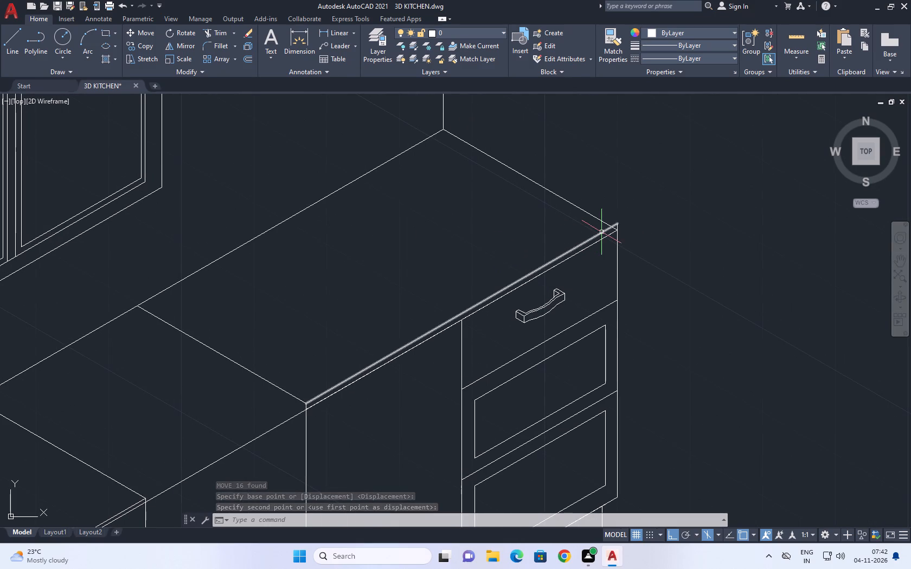
key(t)
key(r)
key(space)
scroll(627, 222, up, 3)
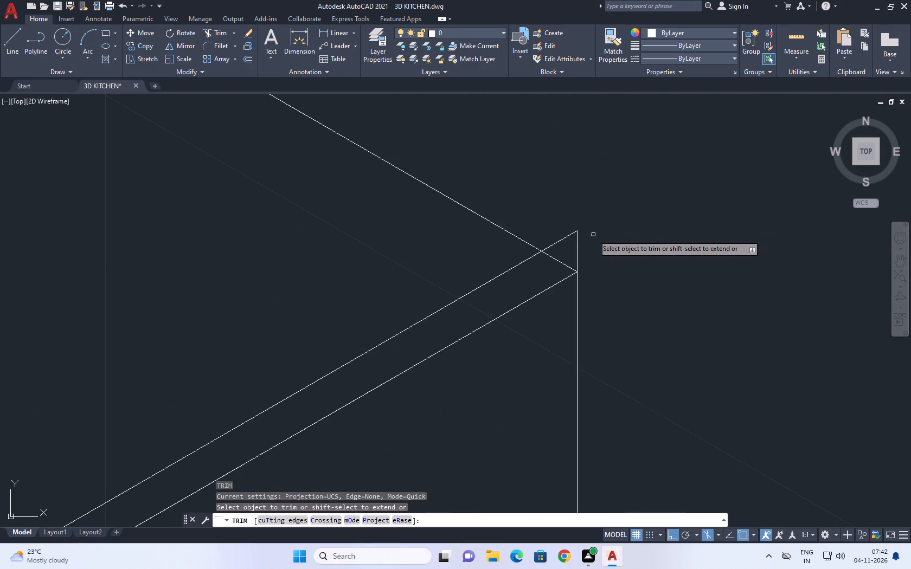
scroll(592, 236, up, 2)
click(548, 228)
click(614, 272)
scroll(614, 253, down, 4)
key(space)
scroll(616, 270, down, 4)
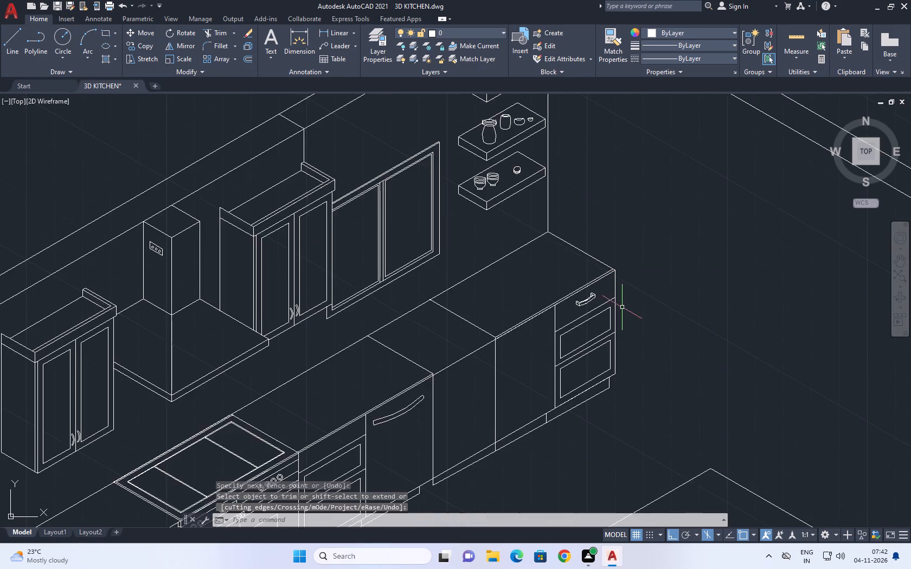
Copy the top drawer's curved handle block down twice, near the middle drawer's lower edge and onto the bottom drawer front.
middle_drag(619, 311, 592, 250)
scroll(550, 227, up, 3)
click(503, 189)
click(658, 346)
middle_drag(626, 299, 614, 253)
key(c)
key(o)
key(space)
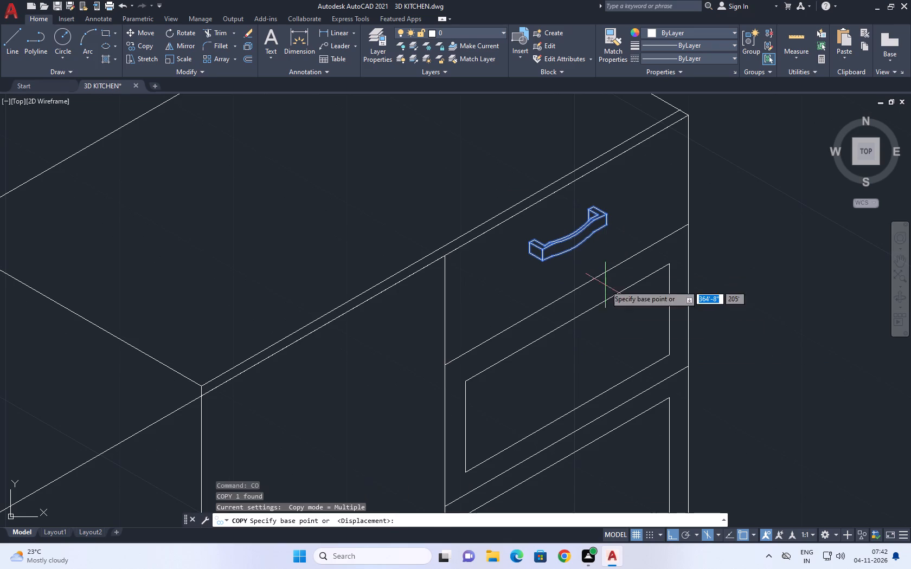
middle_drag(611, 313, 600, 219)
click(585, 170)
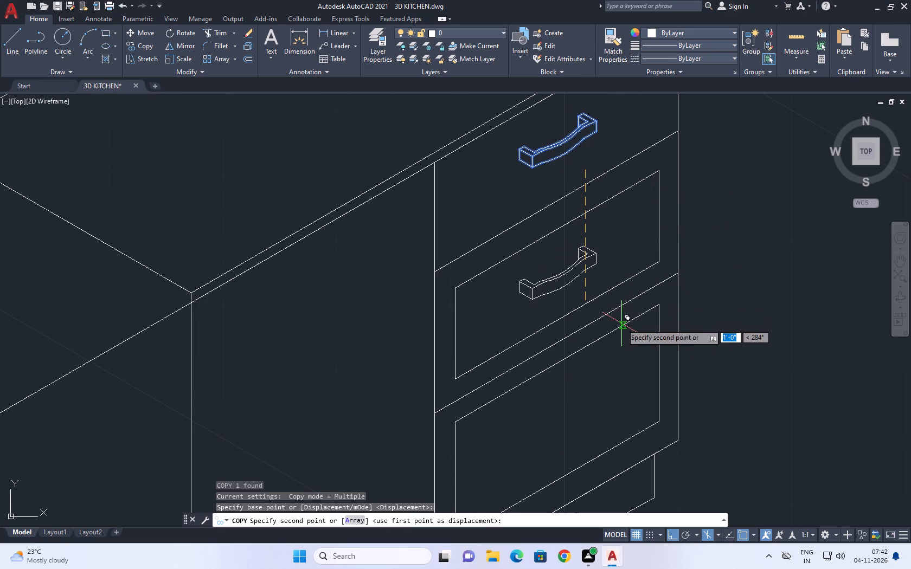
click(622, 320)
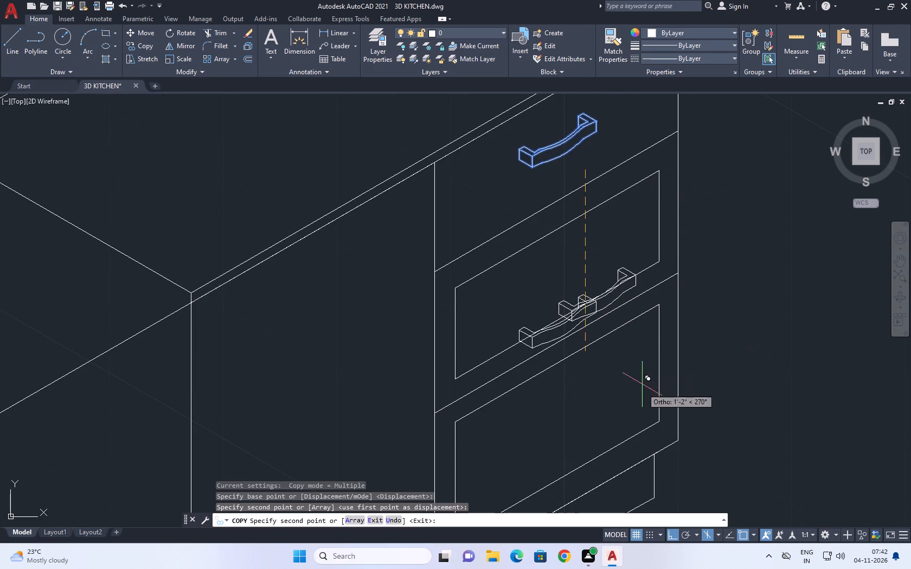
middle_drag(646, 424, 620, 272)
click(635, 337)
key(Escape)
key(Escape)
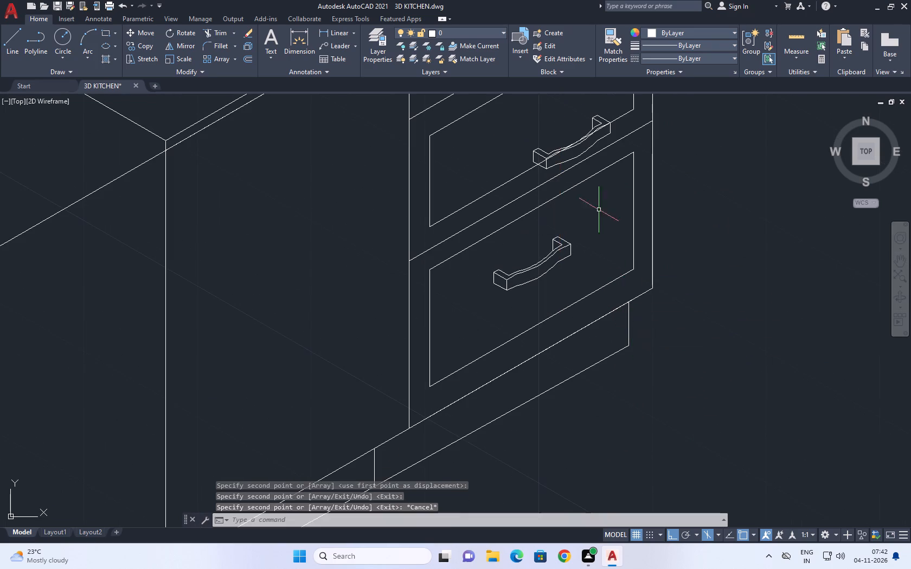
Delete the misplaced curved handle copy that overlaps the middle drawer's lower edge.
middle_drag(582, 179, 577, 303)
click(490, 150)
click(639, 361)
middle_drag(619, 293, 621, 327)
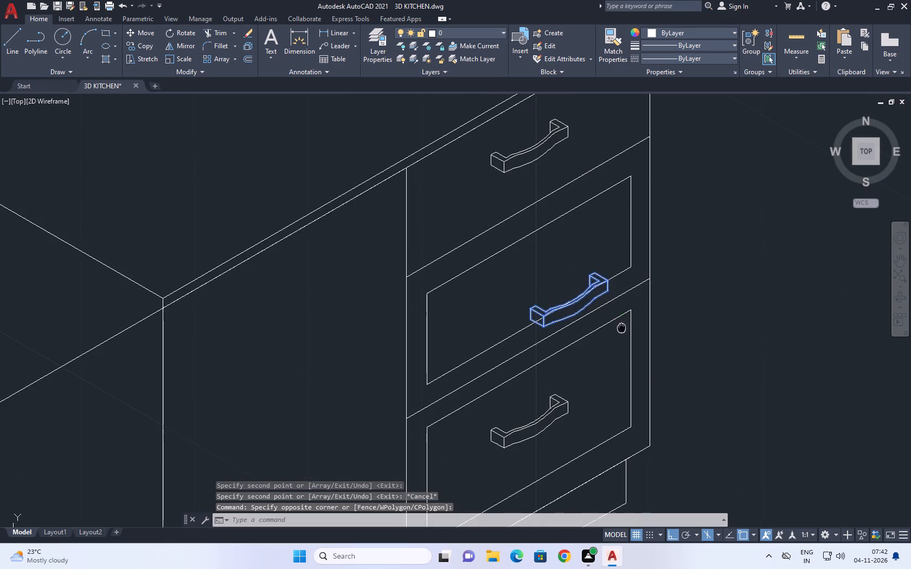
key(Delete)
Copy the bottom drawer's curved handle straight up about 11" onto the middle drawer front.
middle_drag(601, 409, 594, 338)
click(550, 375)
click(522, 326)
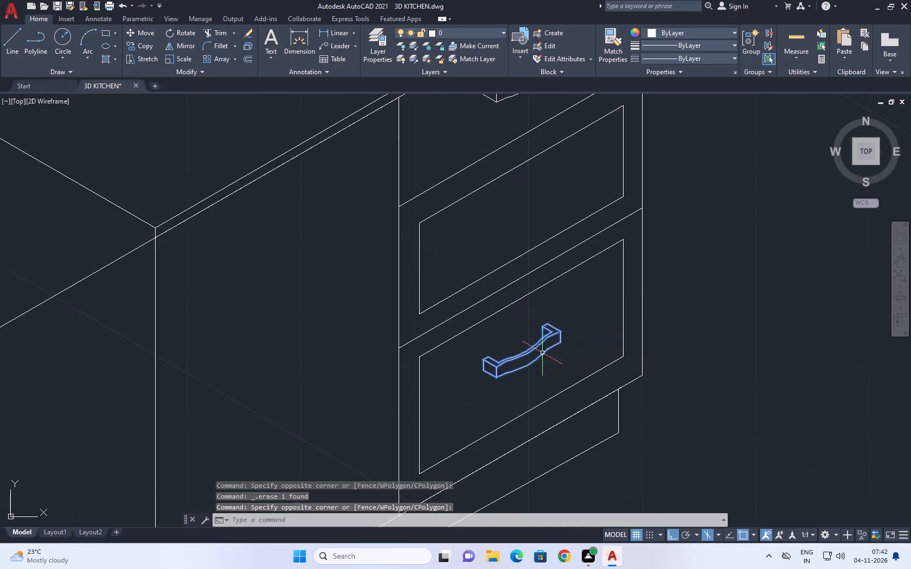
text(CO)
key(space)
drag(577, 362, 568, 255)
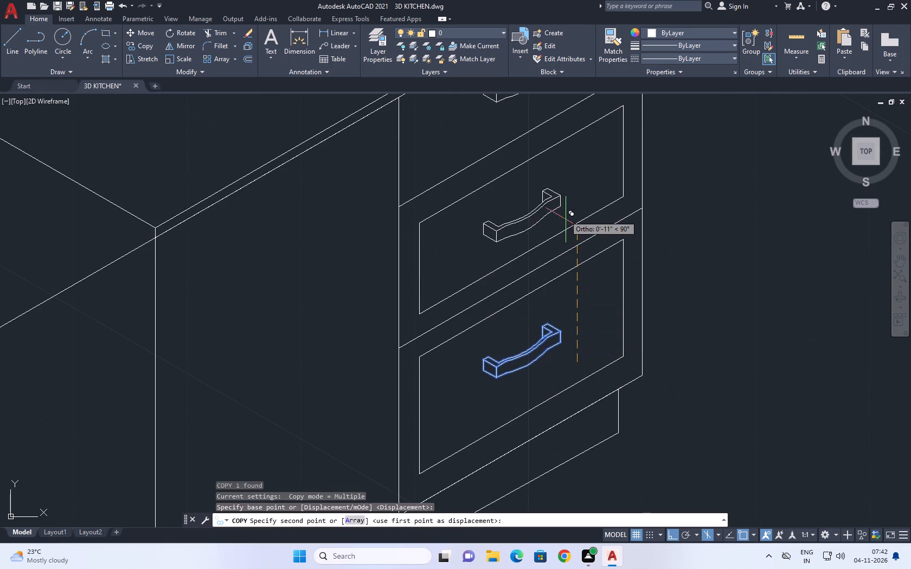
click(561, 210)
key(space)
Erase the long curved handle, including its end lines, from the plain cabinet front beside the two-drawer unit.
scroll(601, 220, down, 3)
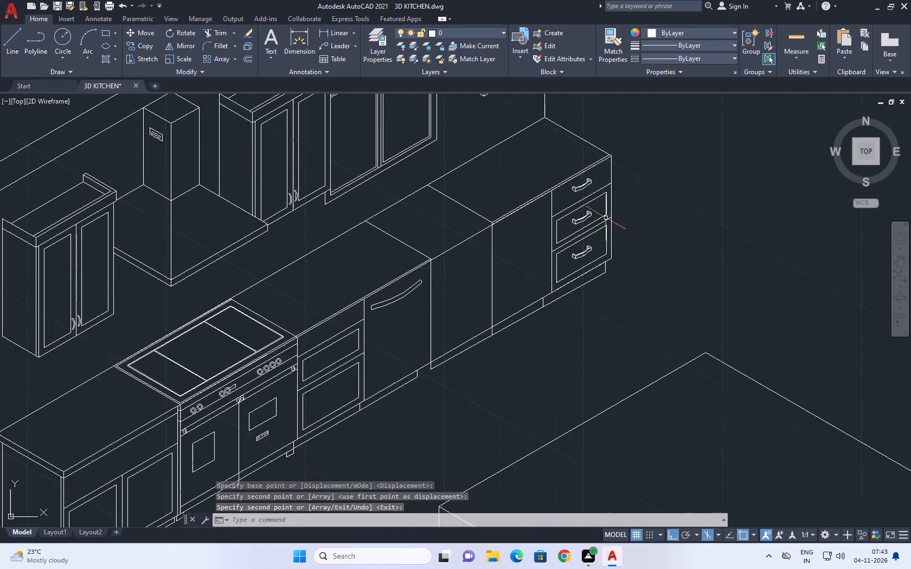
middle_drag(623, 270, 695, 250)
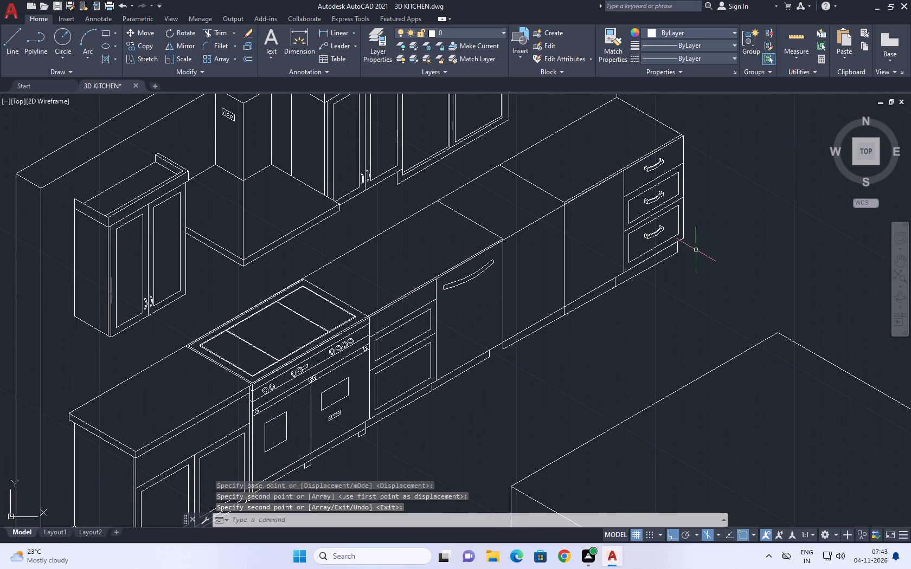
middle_drag(603, 232, 555, 281)
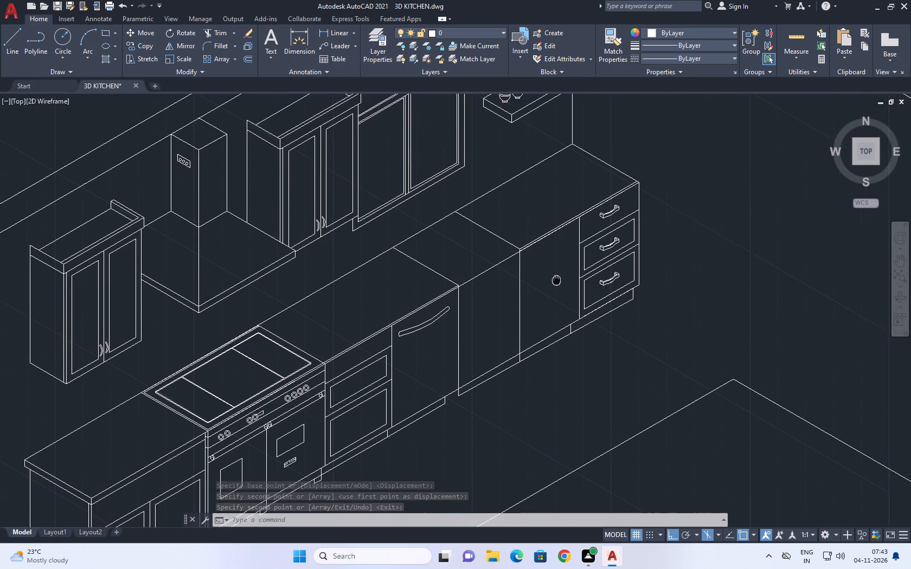
middle_drag(555, 281, 520, 294)
scroll(410, 327, up, 2)
drag(406, 348, 391, 319)
click(384, 302)
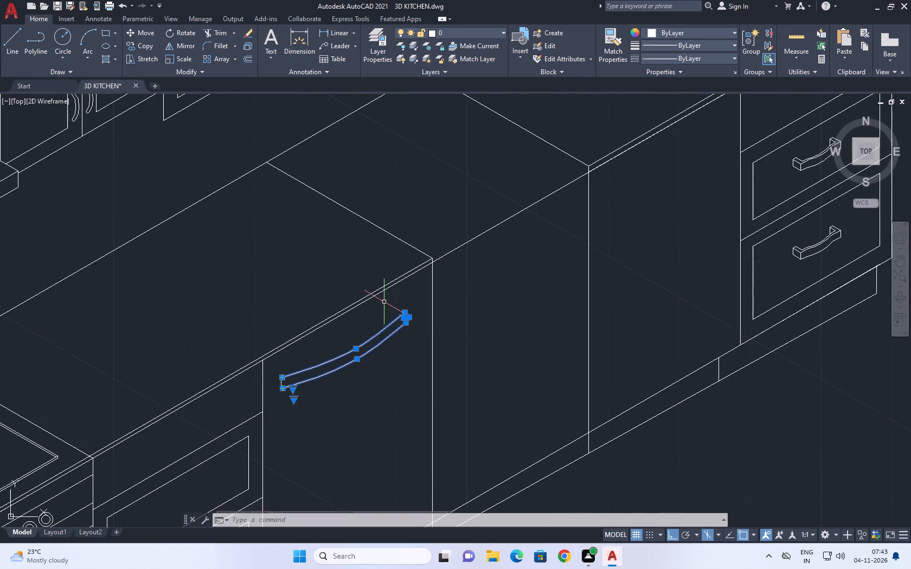
scroll(301, 404, up, 3)
drag(285, 406, 276, 398)
click(211, 289)
middle_drag(369, 262, 279, 274)
key(Delete)
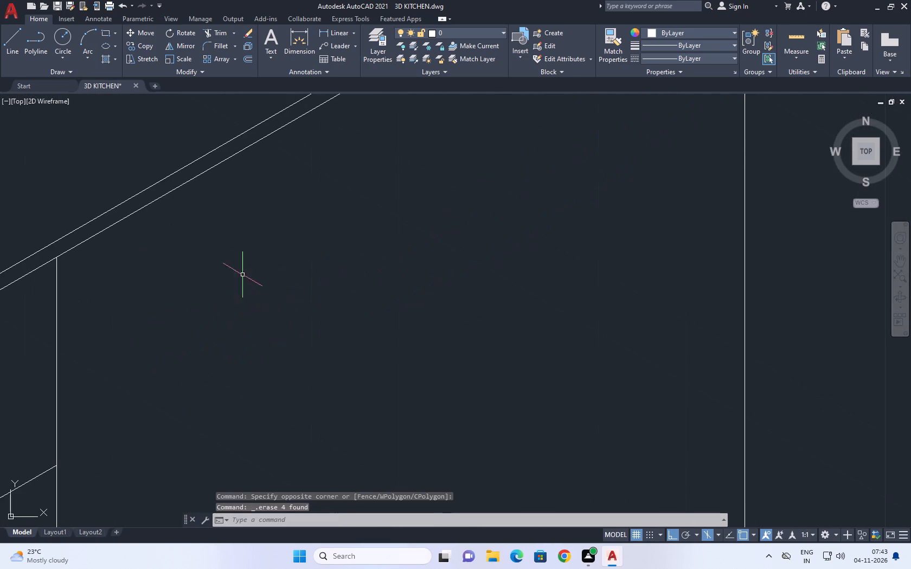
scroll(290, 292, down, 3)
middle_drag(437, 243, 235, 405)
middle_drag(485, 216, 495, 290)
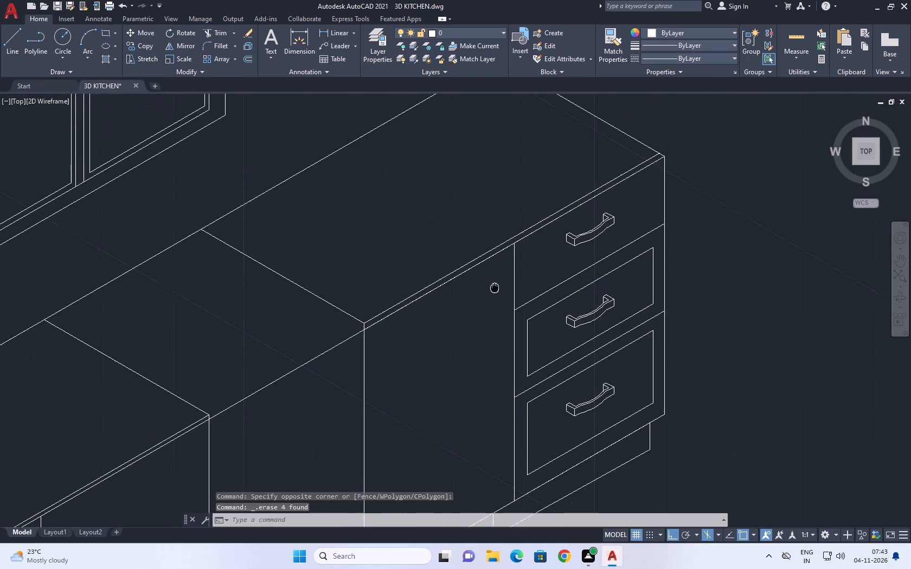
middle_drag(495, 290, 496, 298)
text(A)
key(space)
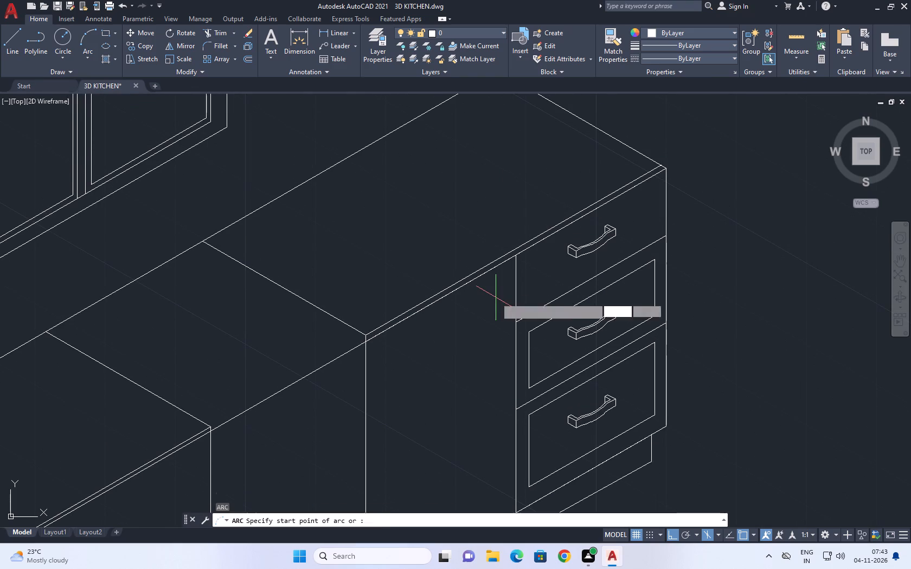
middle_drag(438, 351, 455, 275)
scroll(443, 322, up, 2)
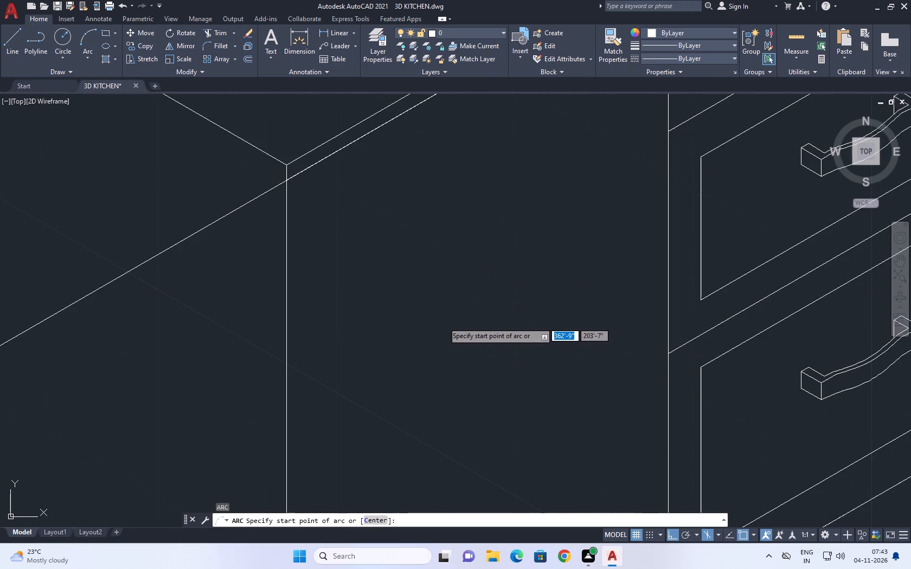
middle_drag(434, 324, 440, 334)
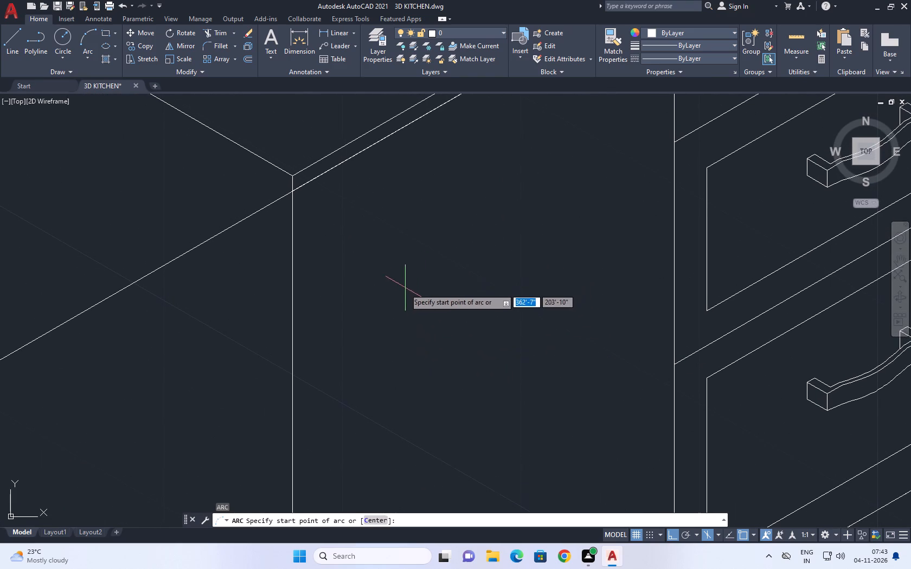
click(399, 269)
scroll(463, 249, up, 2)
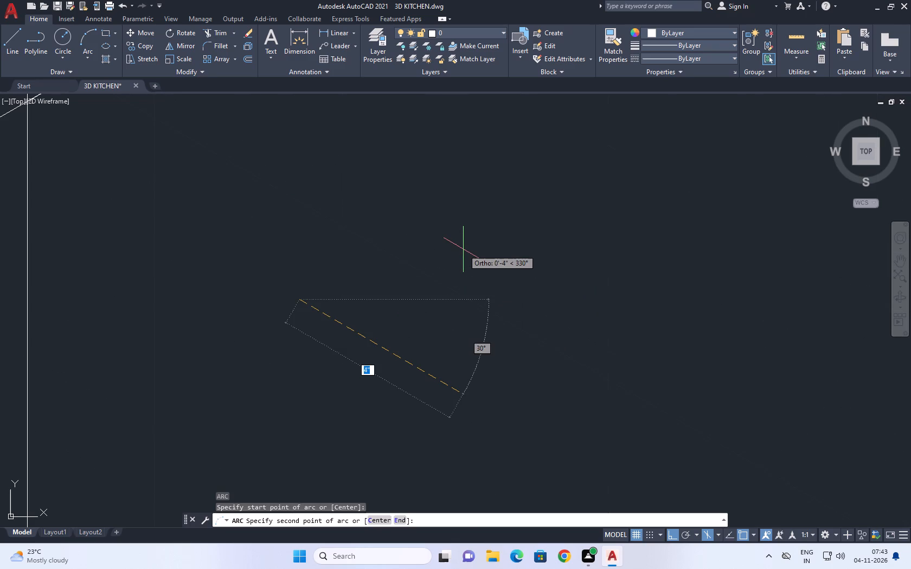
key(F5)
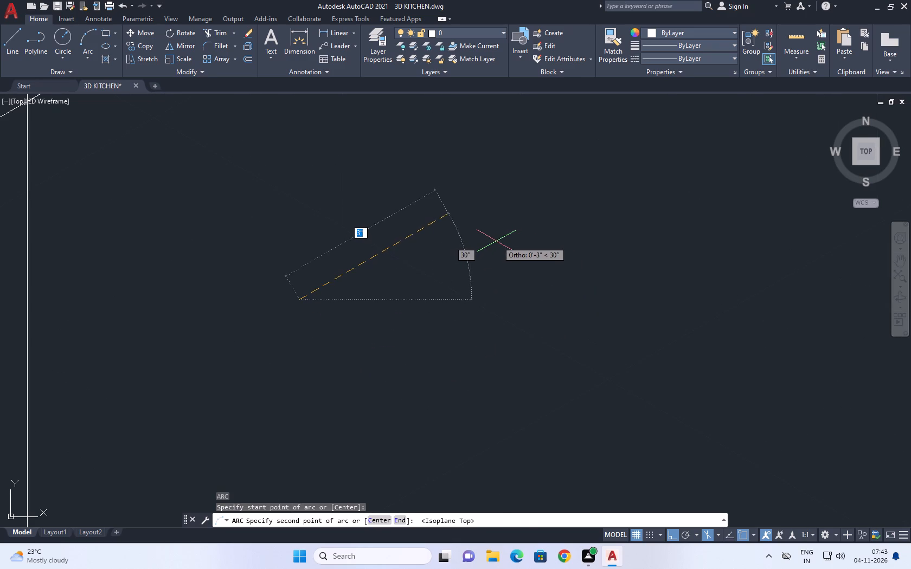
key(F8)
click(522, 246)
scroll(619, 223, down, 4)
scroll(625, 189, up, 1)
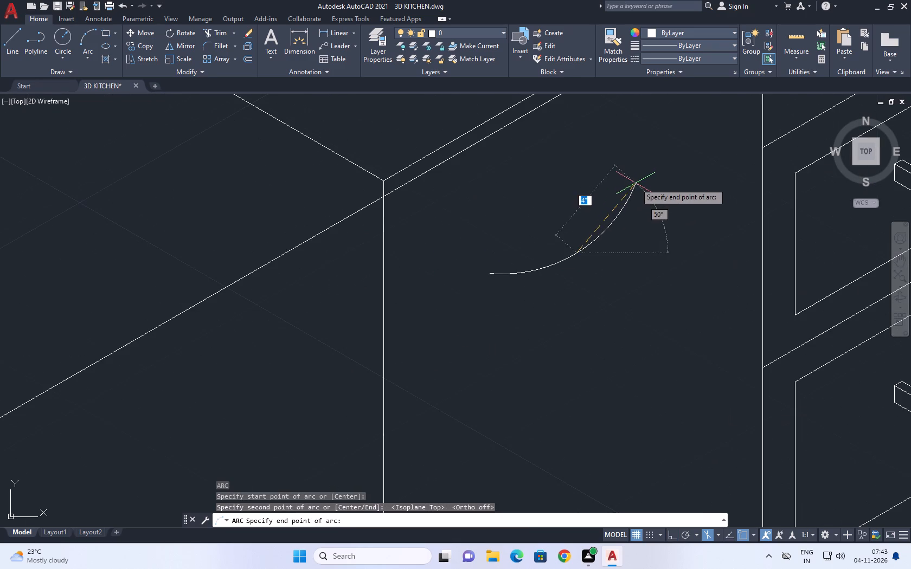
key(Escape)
Draw a gently rising three-point spline, with two spans of about 6" each, on the plain cabinet front beside the drawer unit.
key(s)
text(PL)
key(space)
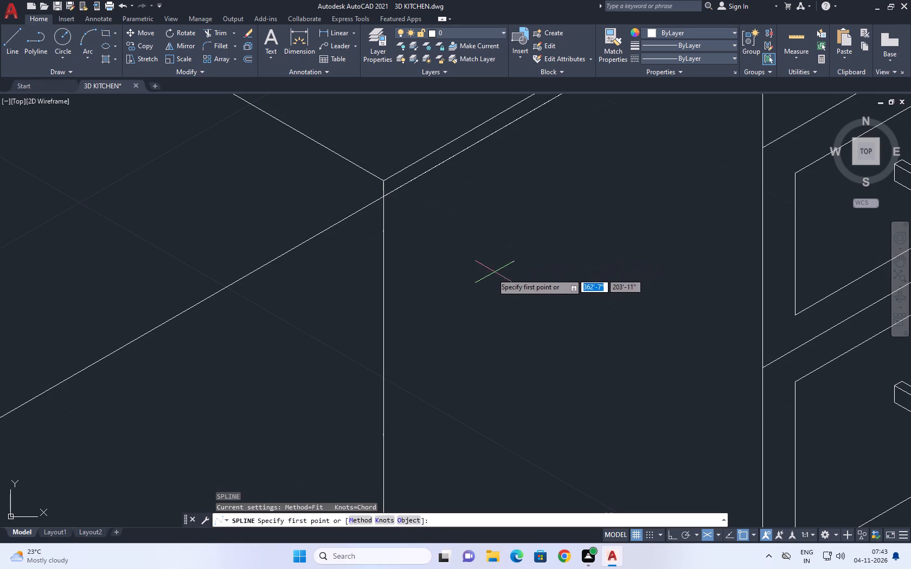
click(483, 279)
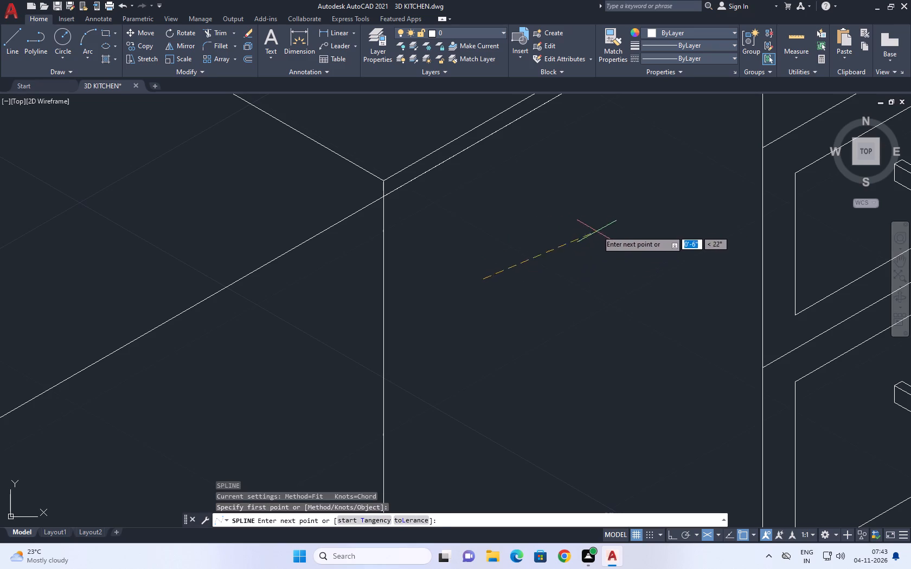
drag(598, 229, 601, 222)
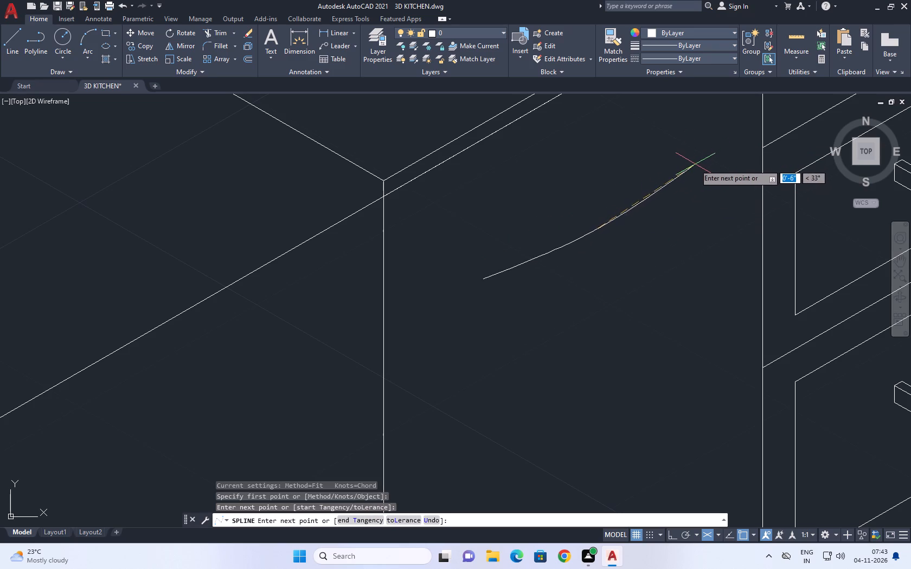
click(693, 171)
key(space)
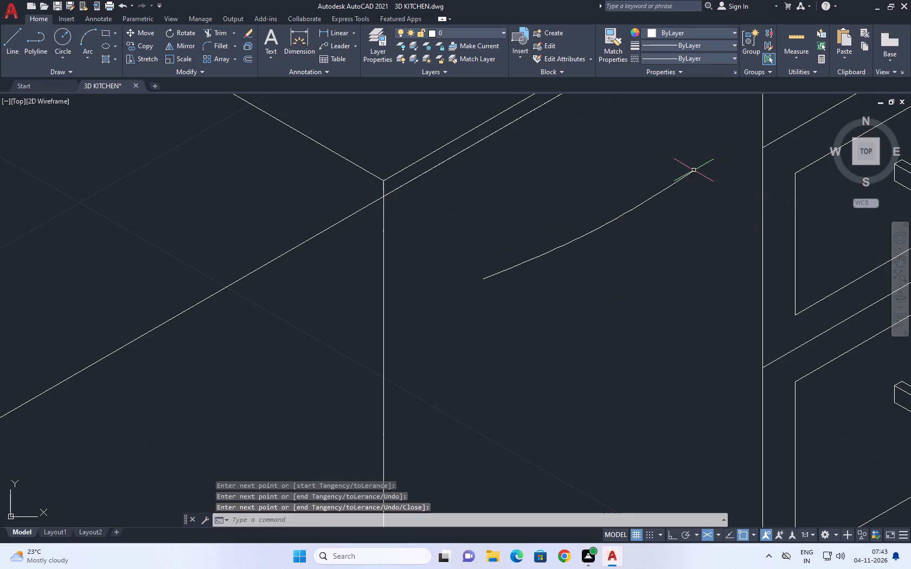
Stretch the spline's middle fit point slightly downward to deepen the curve.
click(622, 231)
click(602, 198)
click(598, 228)
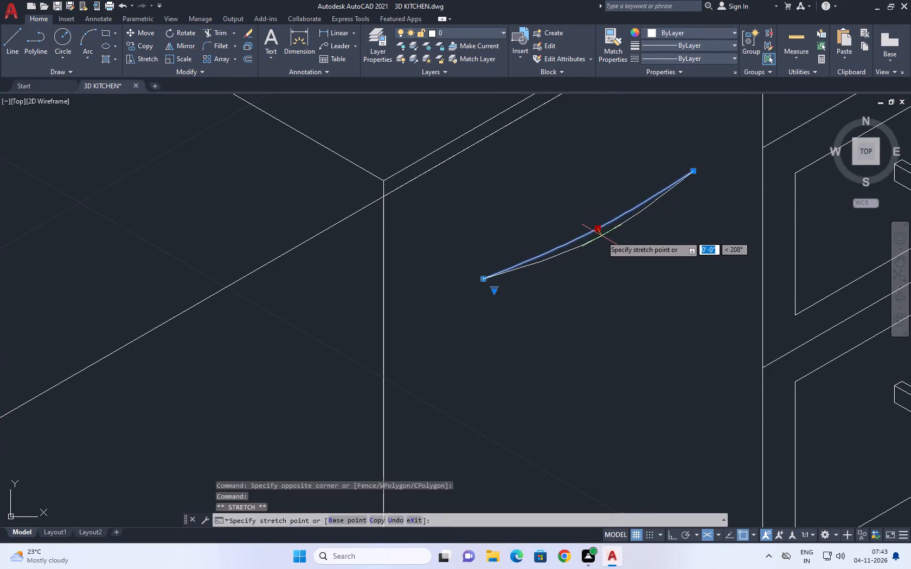
click(601, 236)
key(Escape)
Copy the spline about 1" downward to form the handle's lower edge.
click(591, 262)
click(551, 205)
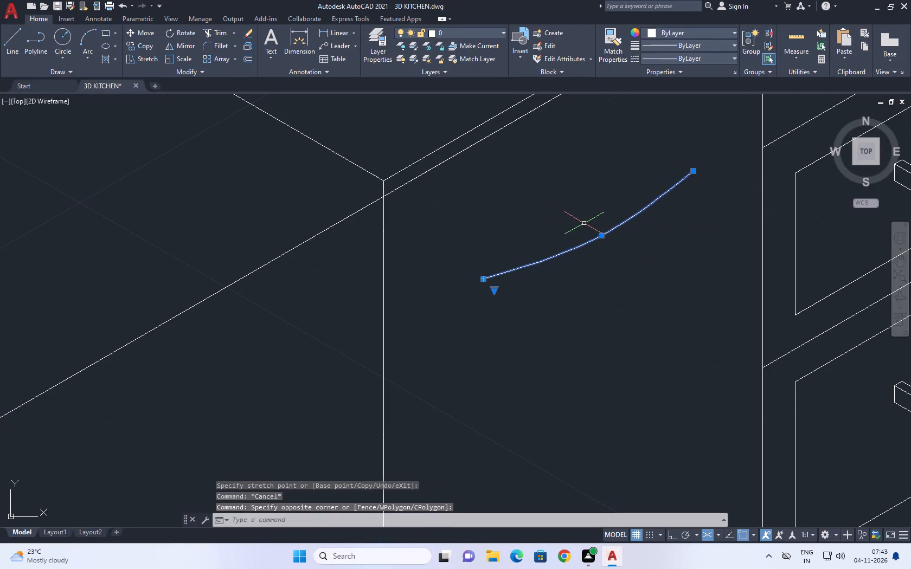
key(c)
key(o)
key(space)
click(594, 260)
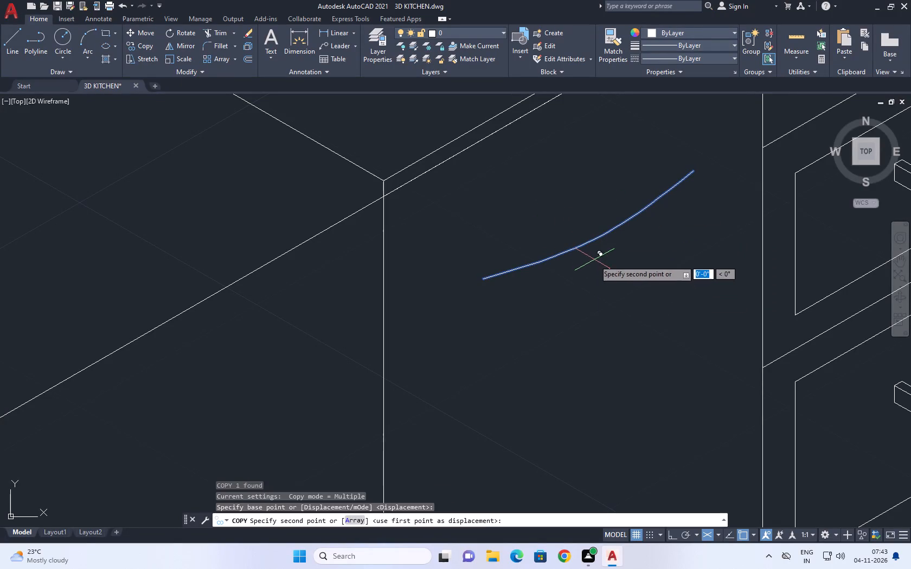
click(595, 281)
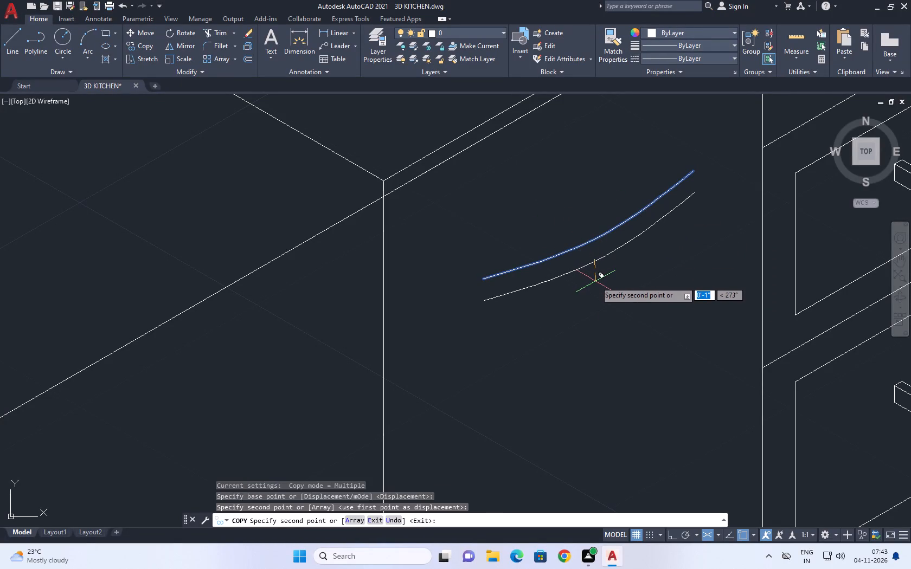
key(Escape)
Close the handle's lower end with an outward-bulging three-point arc joining the two splines.
middle_drag(566, 278, 574, 287)
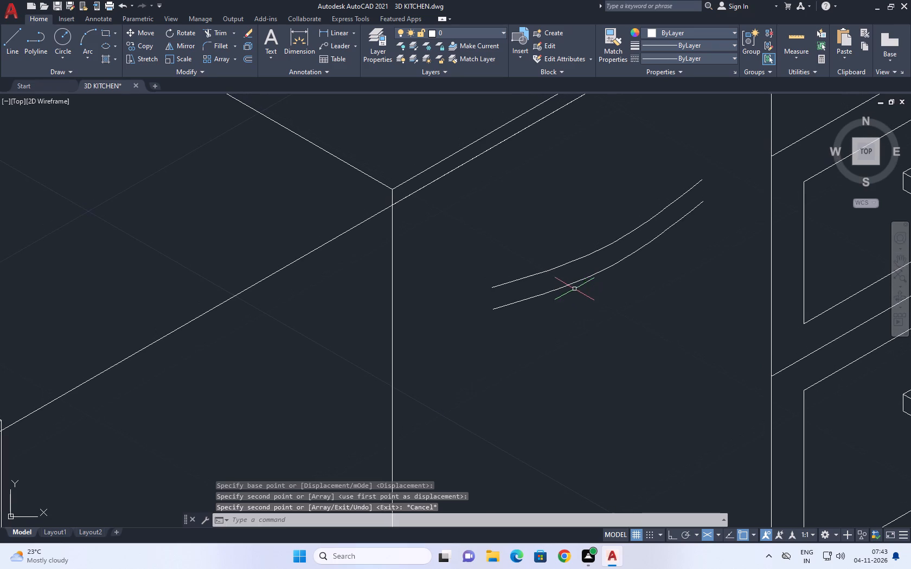
middle_click(478, 286)
key(a)
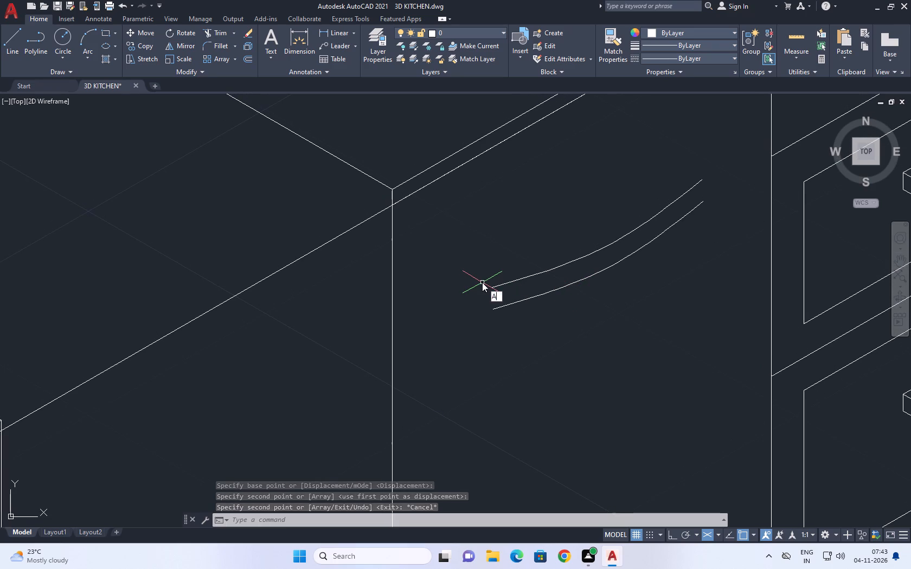
key(space)
click(493, 288)
click(482, 296)
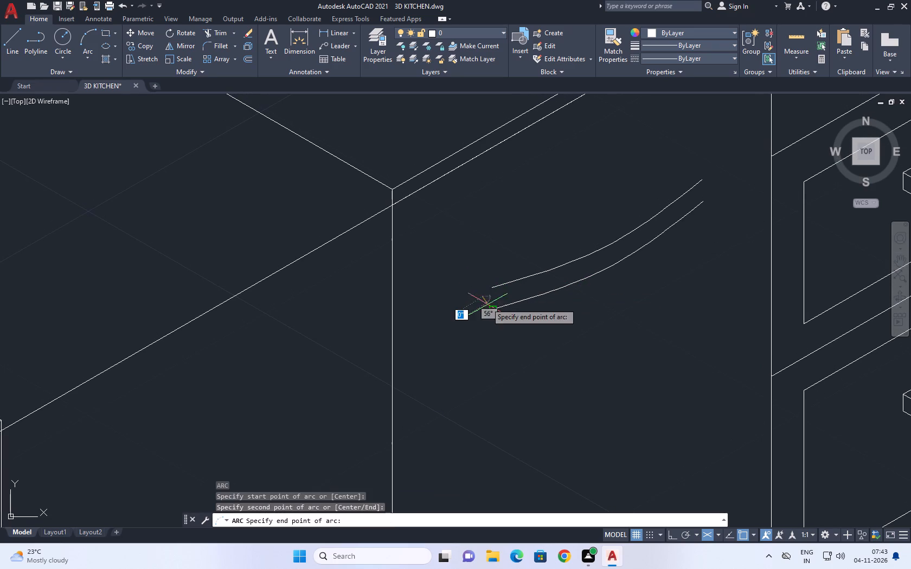
drag(492, 307, 498, 307)
Close the handle's upper end with an outward-bulging three-point arc joining the two splines.
key(space)
scroll(700, 173, up, 1)
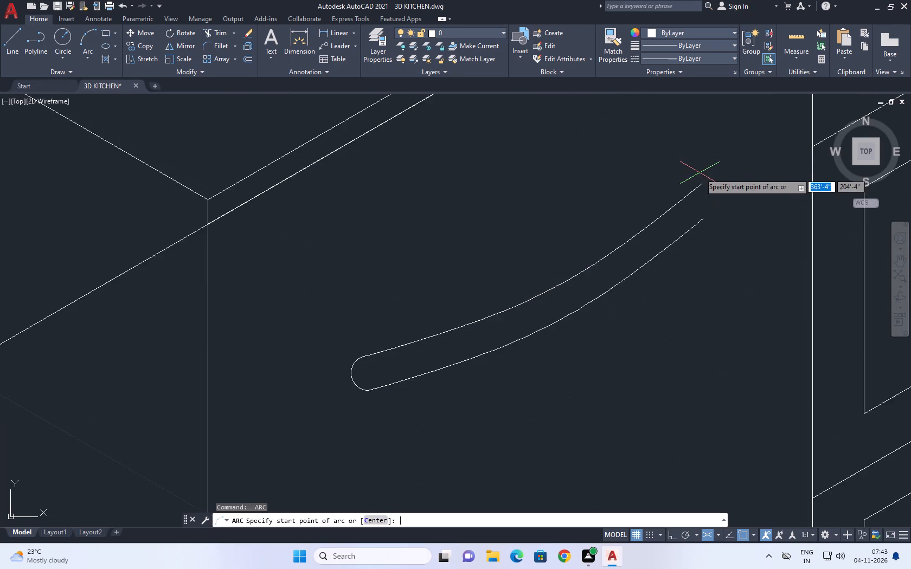
scroll(700, 173, up, 2)
click(695, 194)
click(727, 191)
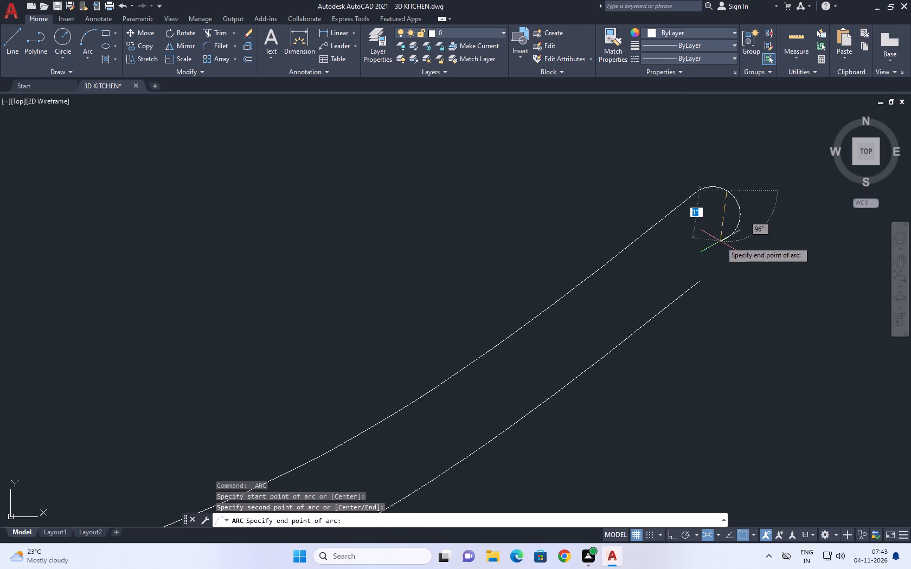
click(700, 279)
Flatten the handle's upper end arc by stretching its midpoint inward twice.
drag(754, 253, 757, 258)
drag(757, 259, 755, 266)
click(758, 270)
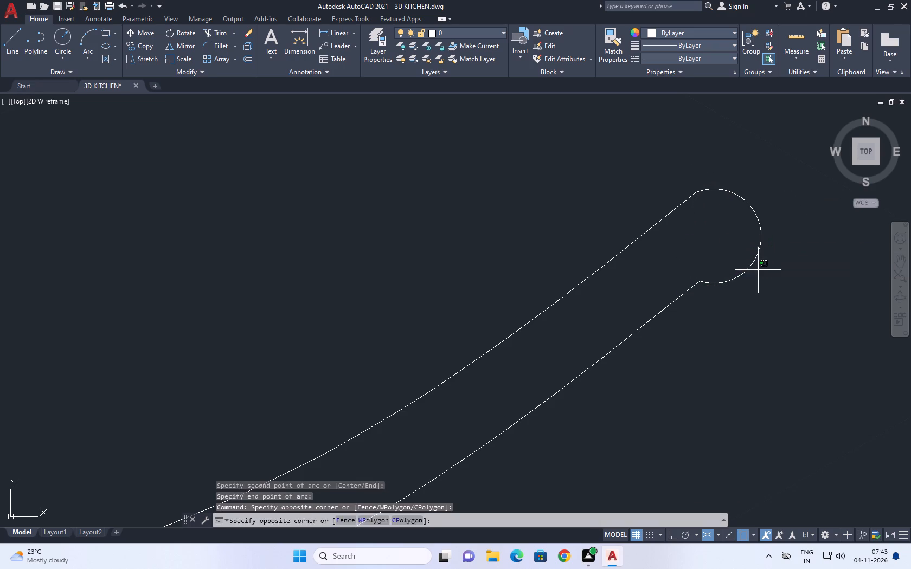
click(735, 222)
click(762, 233)
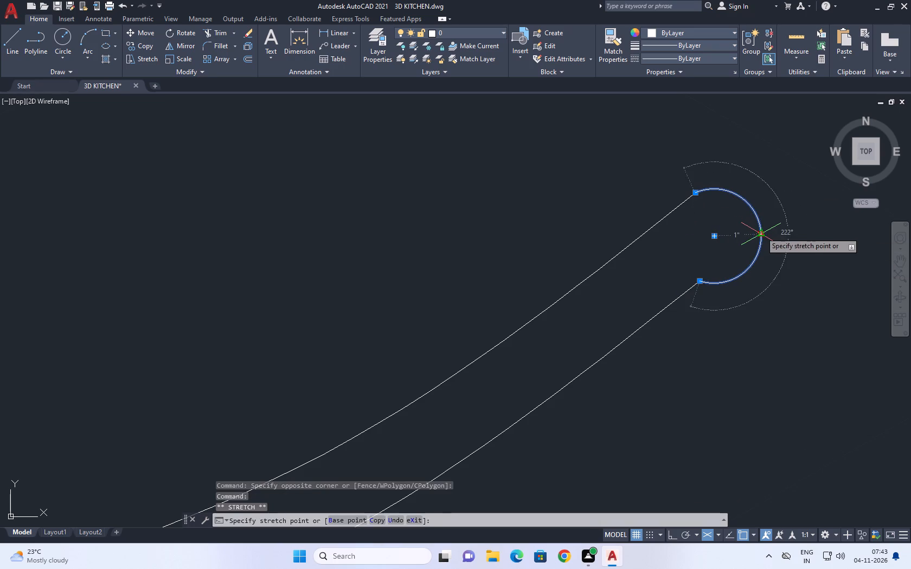
click(733, 219)
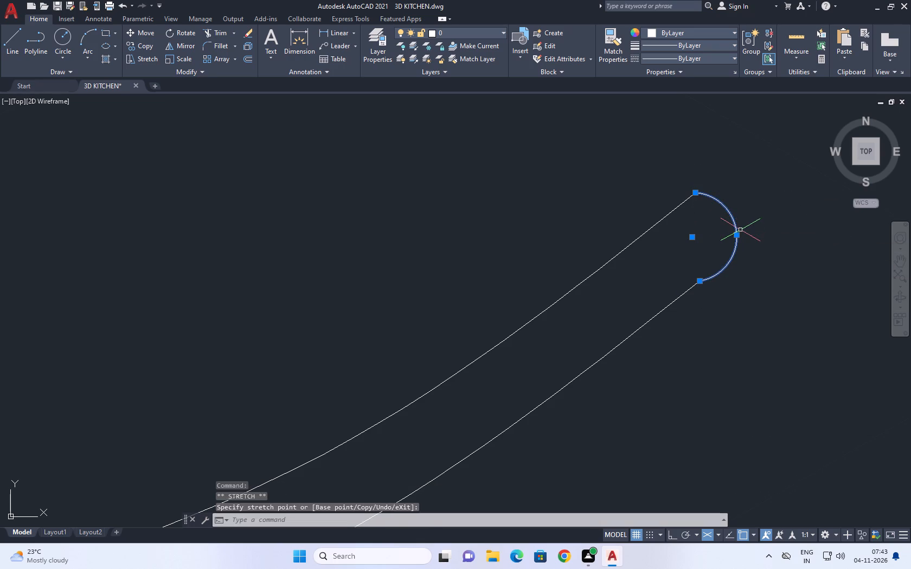
click(737, 236)
click(729, 231)
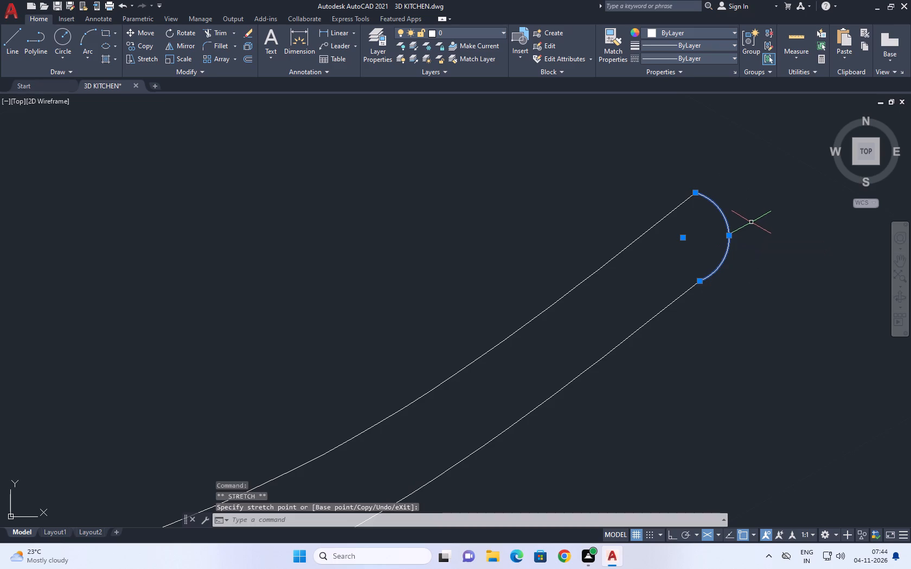
key(Escape)
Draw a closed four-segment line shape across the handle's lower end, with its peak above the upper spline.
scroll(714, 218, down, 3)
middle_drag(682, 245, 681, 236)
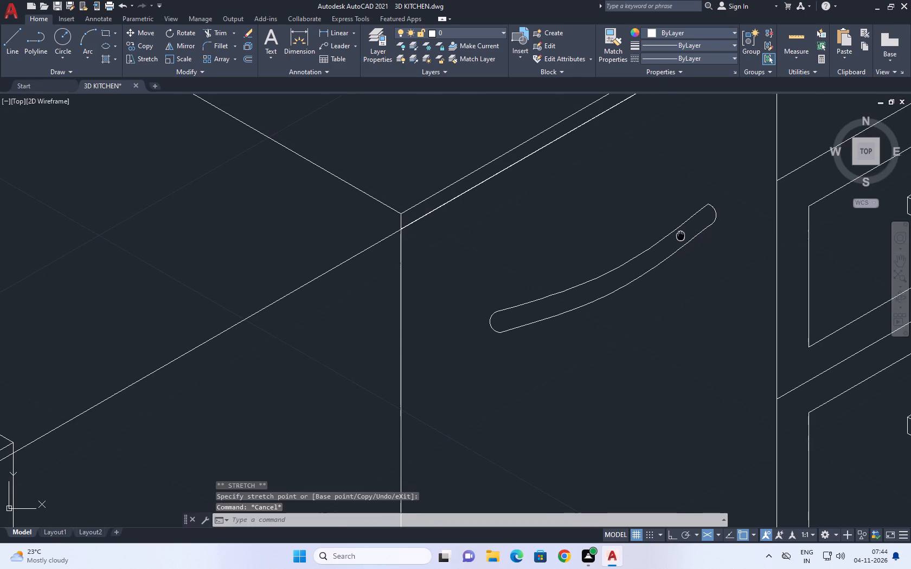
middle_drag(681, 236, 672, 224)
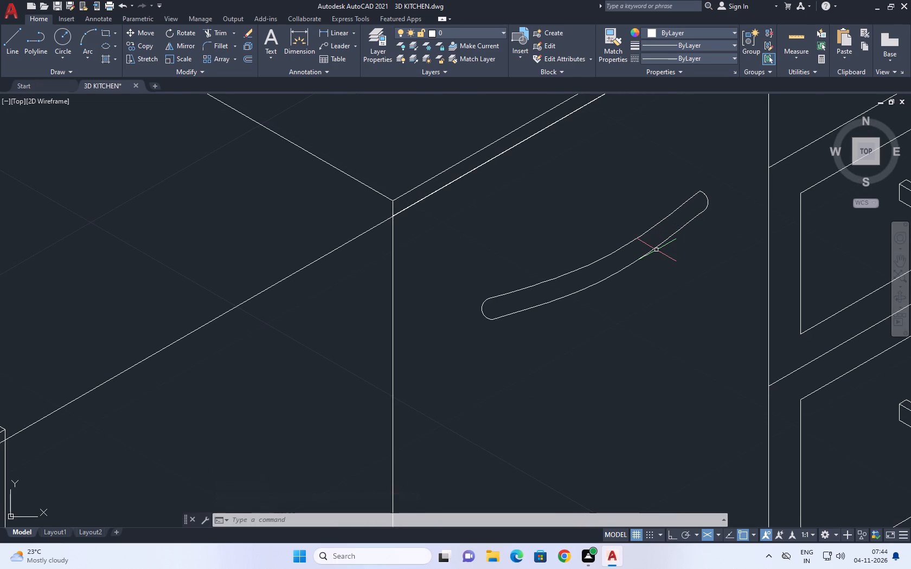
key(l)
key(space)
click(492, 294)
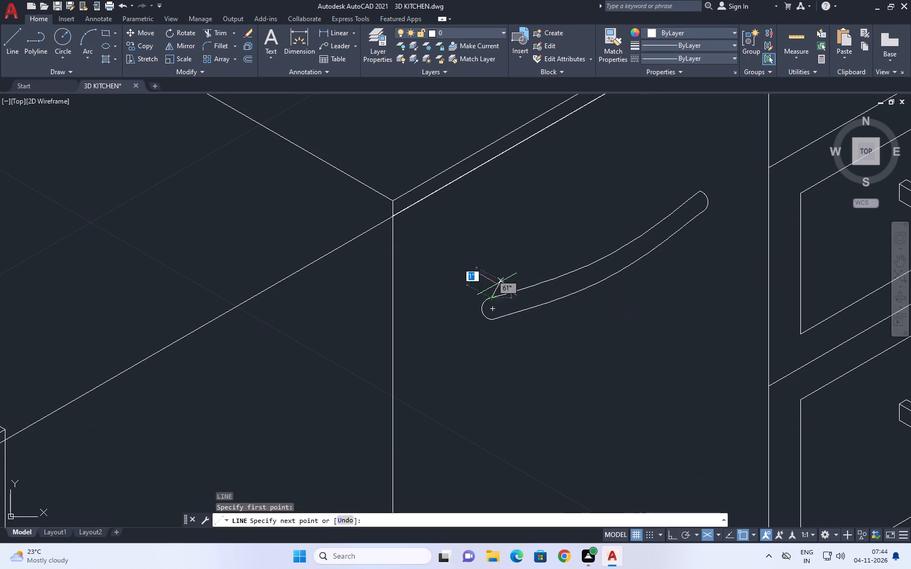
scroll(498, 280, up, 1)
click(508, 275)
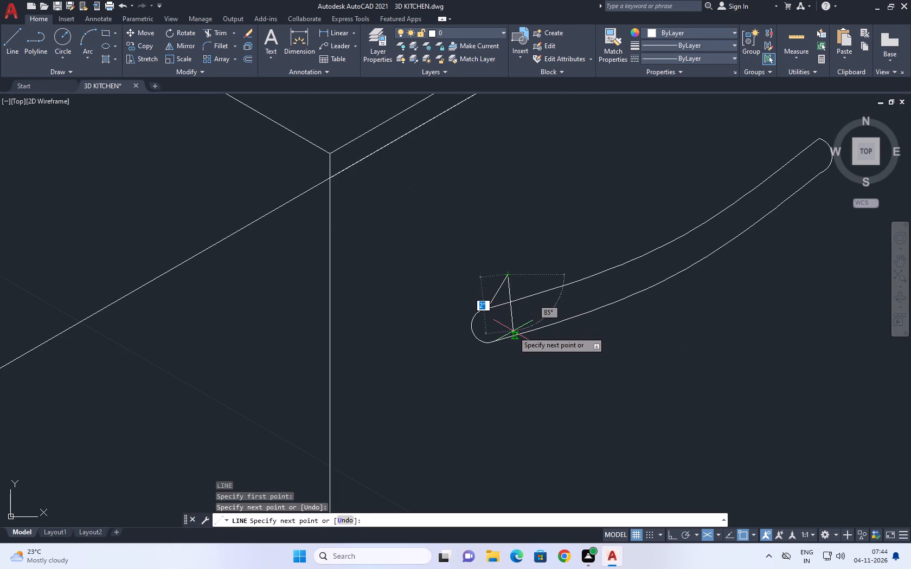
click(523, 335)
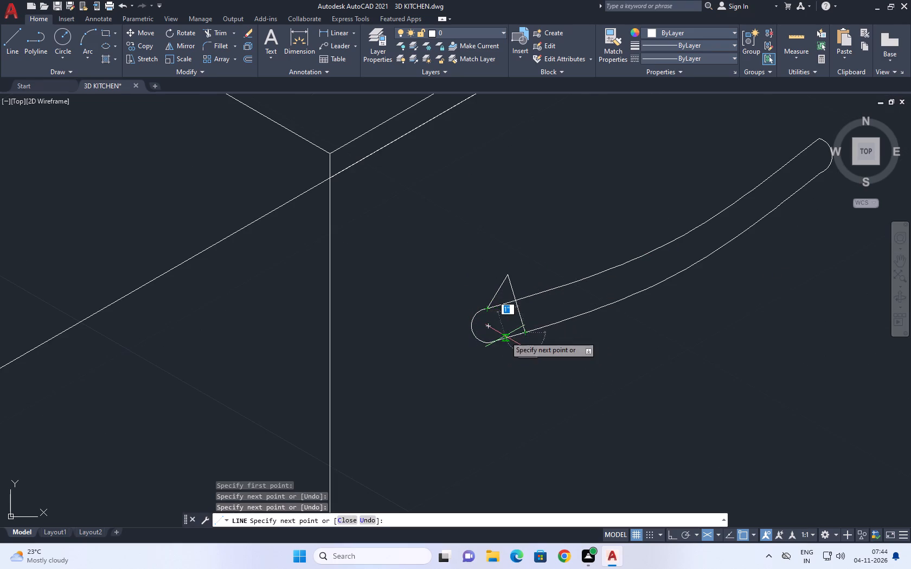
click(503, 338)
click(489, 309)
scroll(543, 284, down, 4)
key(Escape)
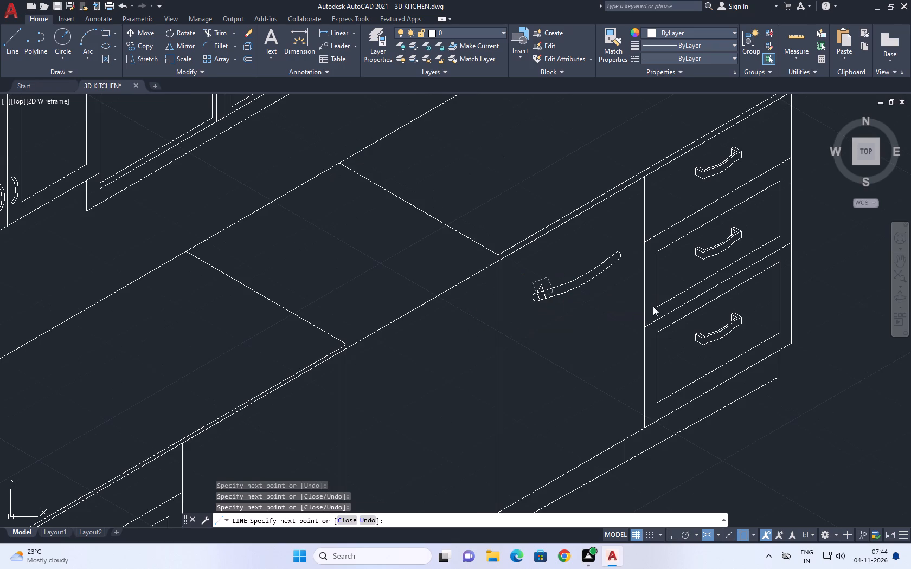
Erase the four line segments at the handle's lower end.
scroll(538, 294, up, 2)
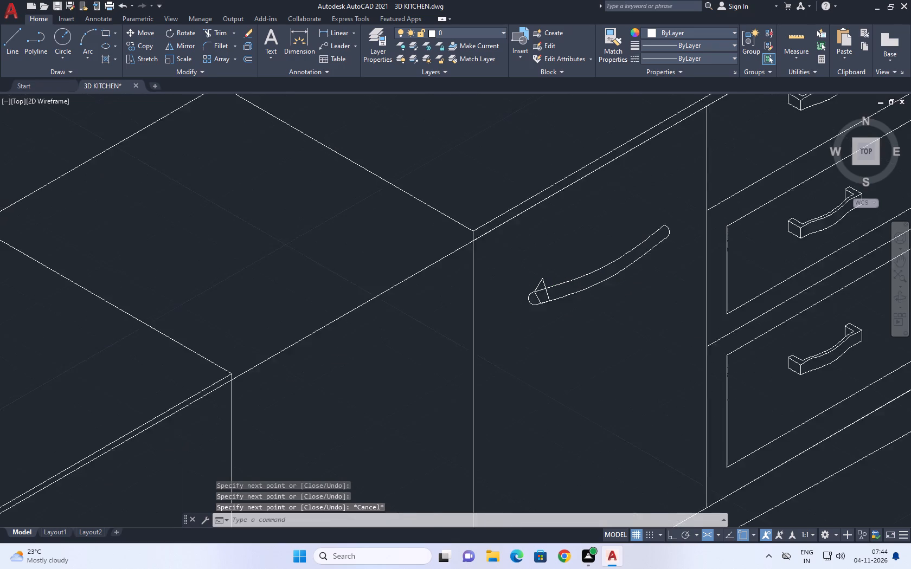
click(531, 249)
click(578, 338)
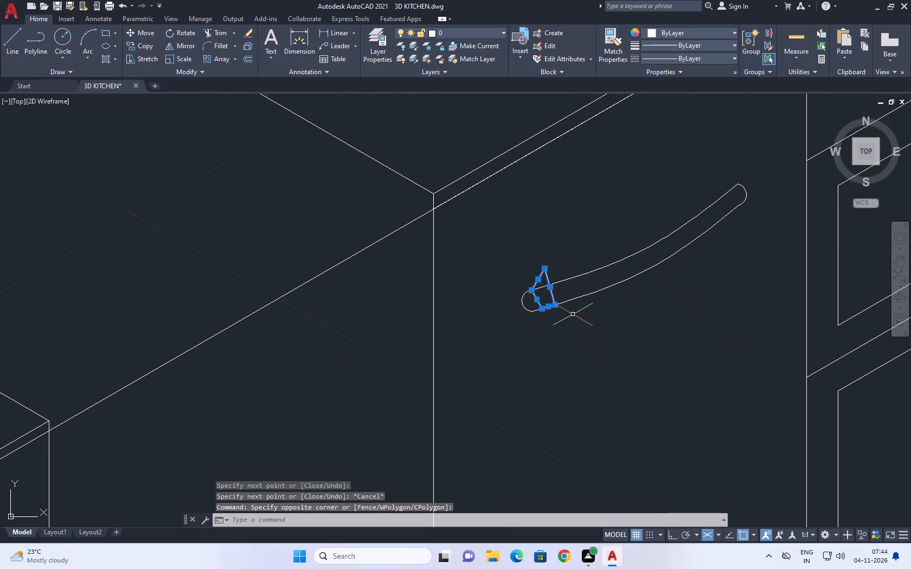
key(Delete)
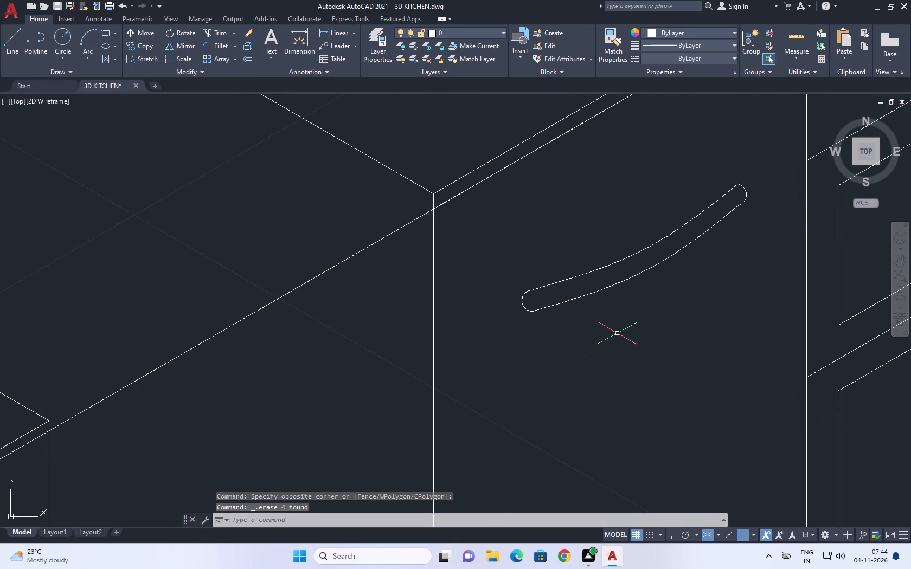
Erase the dividing line across the countertop that is nearer the hob, between the two dividing plain cabinet fronts.
middle_drag(615, 330, 586, 267)
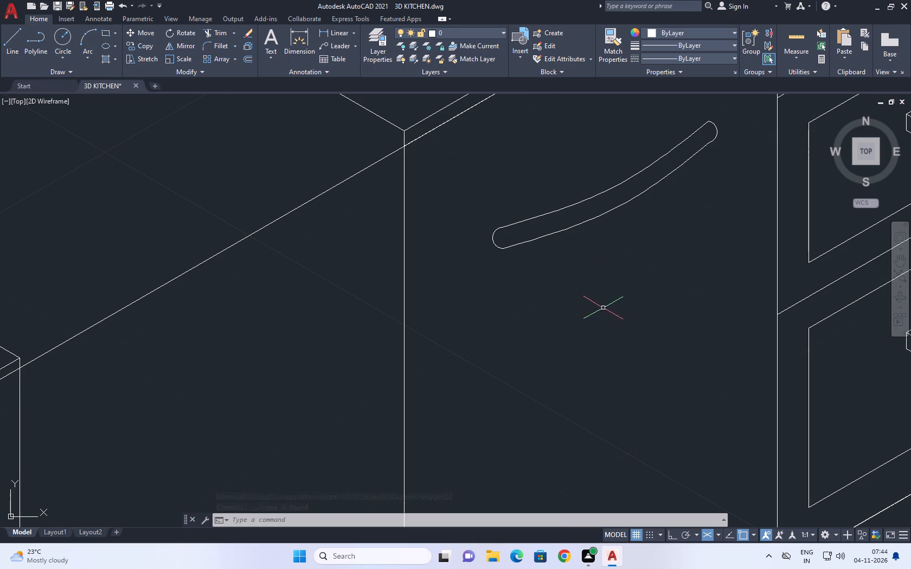
scroll(583, 310, down, 5)
middle_drag(524, 292, 531, 296)
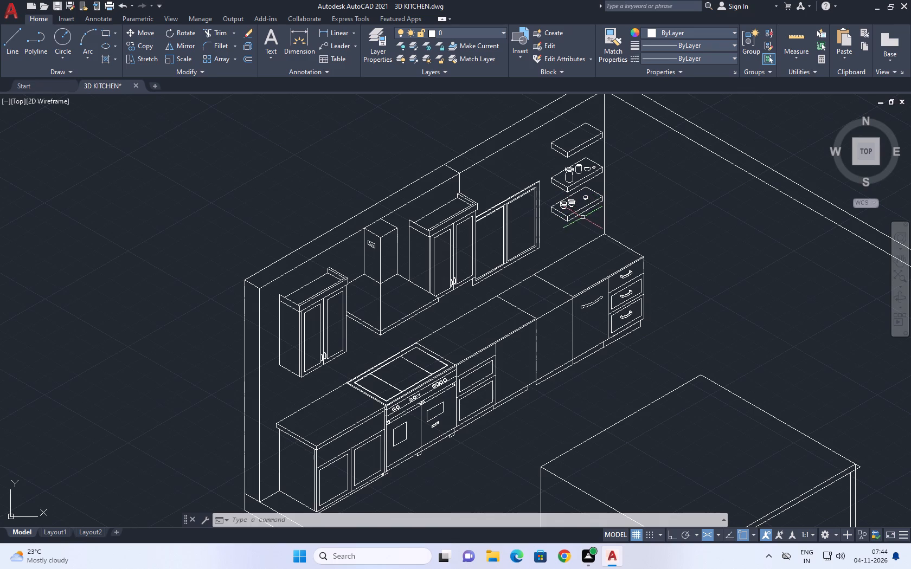
middle_drag(538, 287, 556, 216)
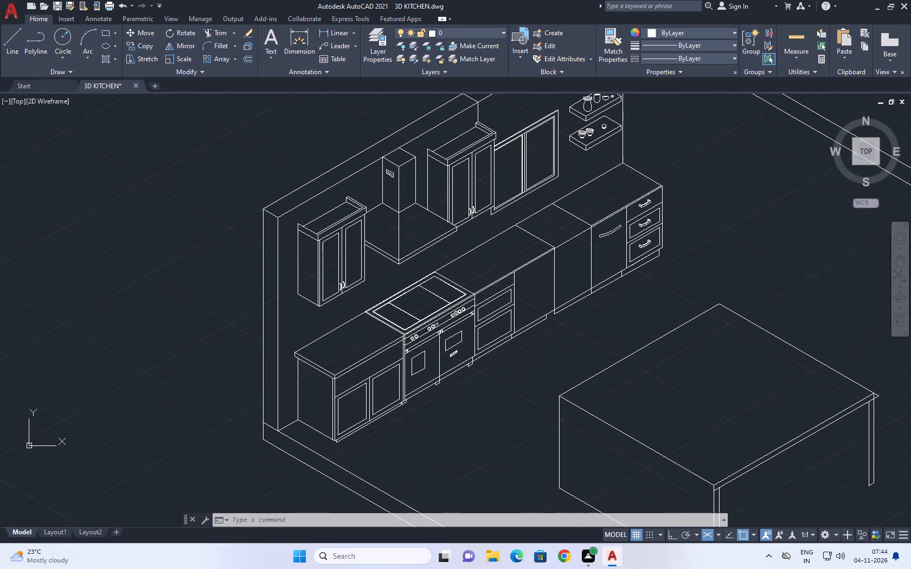
middle_drag(561, 224, 570, 243)
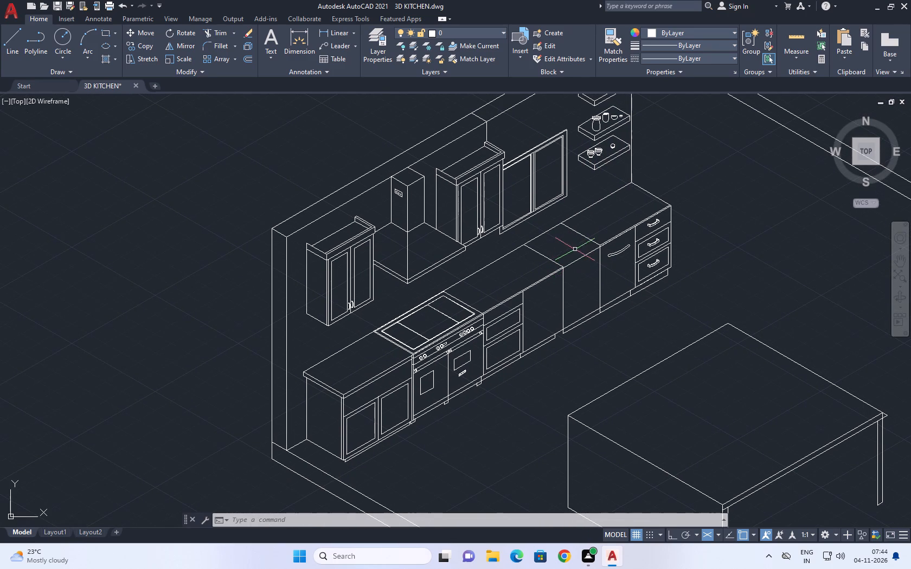
click(575, 249)
click(549, 260)
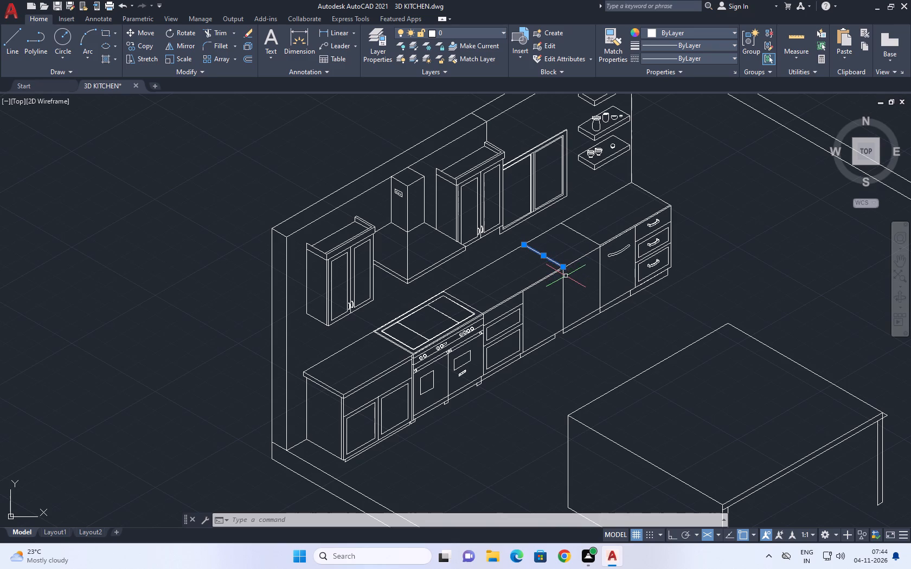
right_click(549, 277)
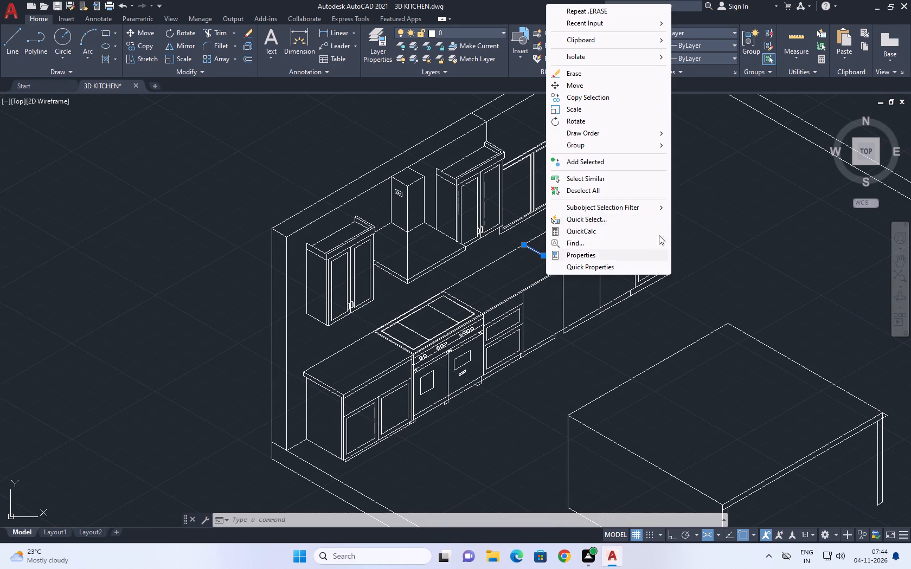
click(612, 75)
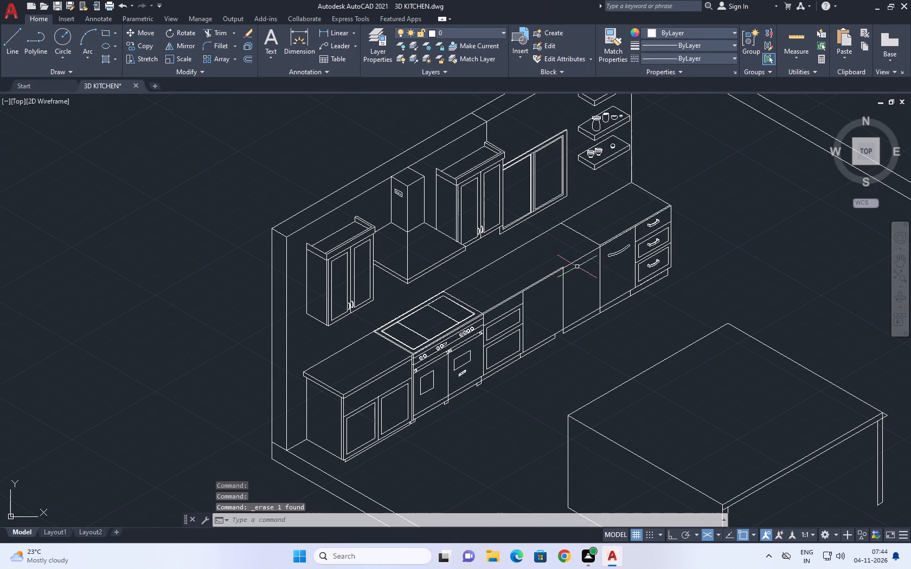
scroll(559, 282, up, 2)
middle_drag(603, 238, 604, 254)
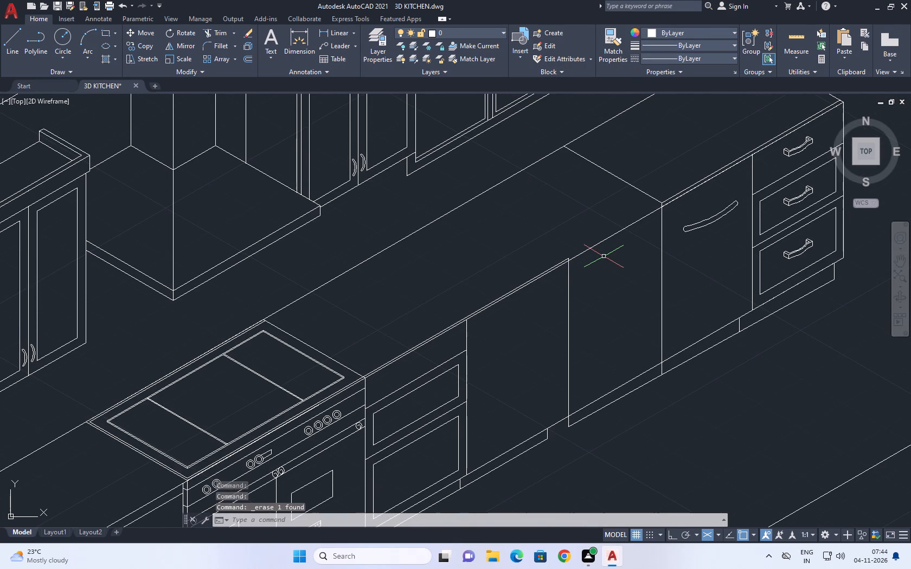
Extend the countertop's upper front edge line from the hob side to the divider of the curved-handle cabinet.
text(EX)
key(space)
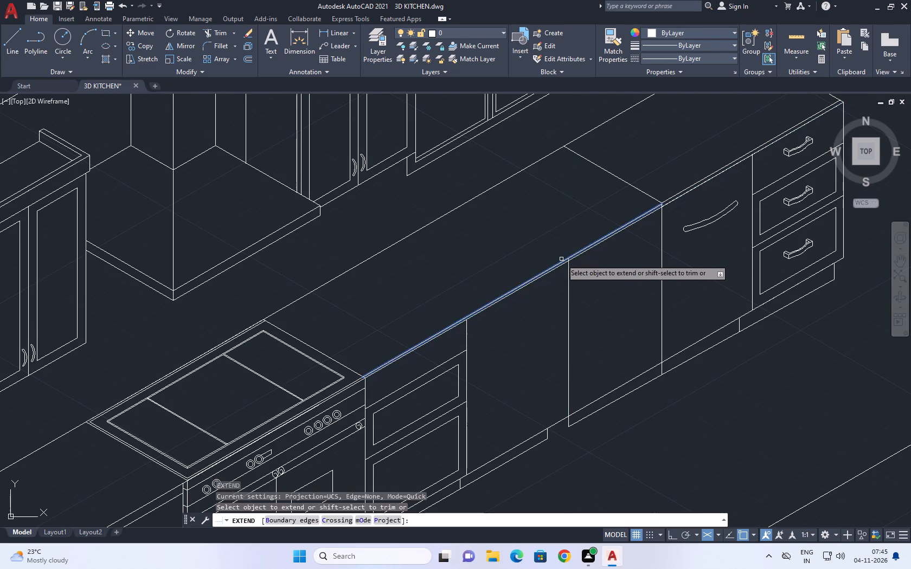
click(562, 262)
click(564, 261)
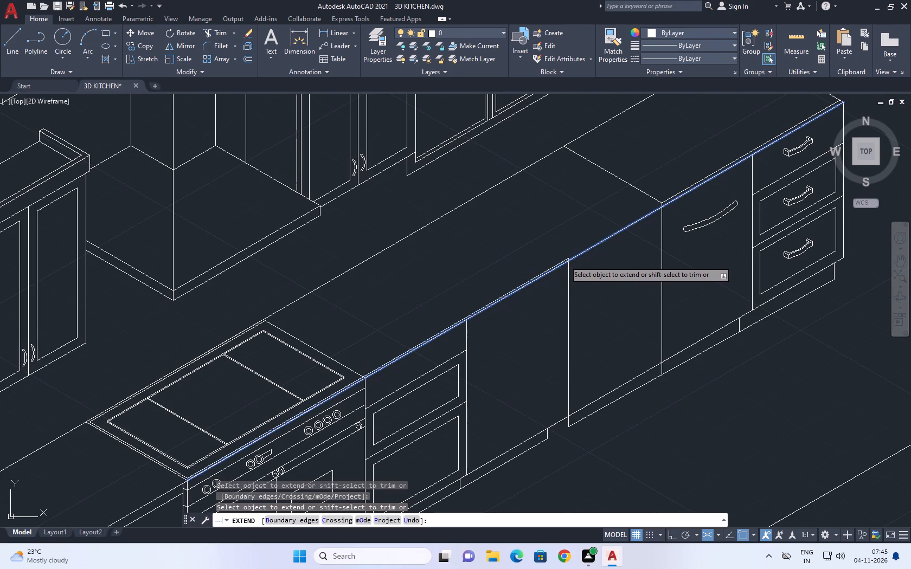
click(558, 264)
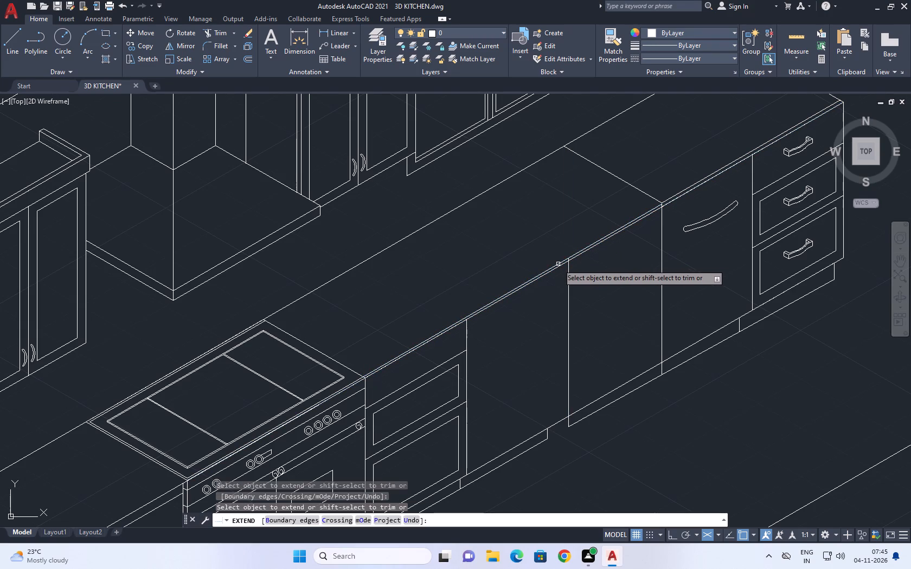
key(Escape)
Erase the upper countertop front edge segment above the curved-handle cabinet and the three-drawer unit.
middle_drag(655, 189, 600, 234)
scroll(632, 234, up, 2)
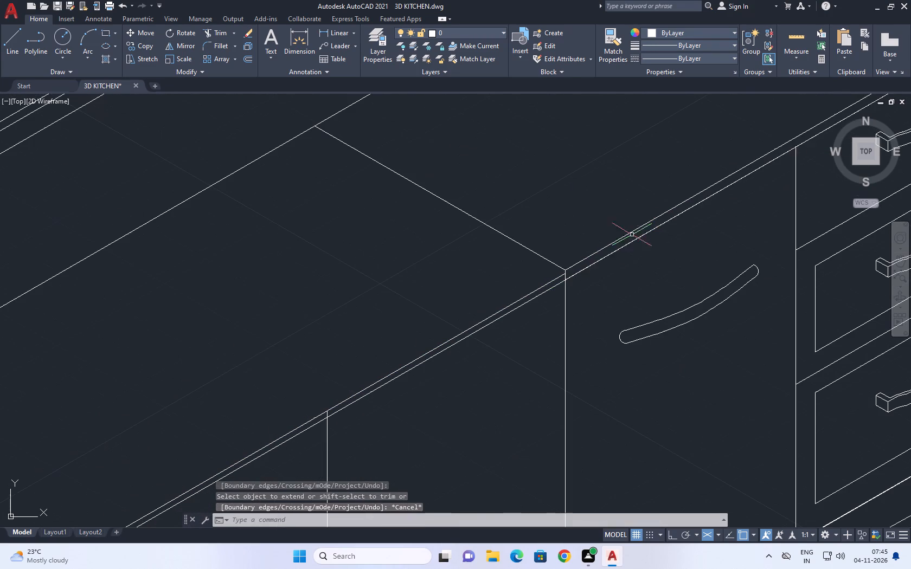
click(622, 241)
click(613, 224)
key(Delete)
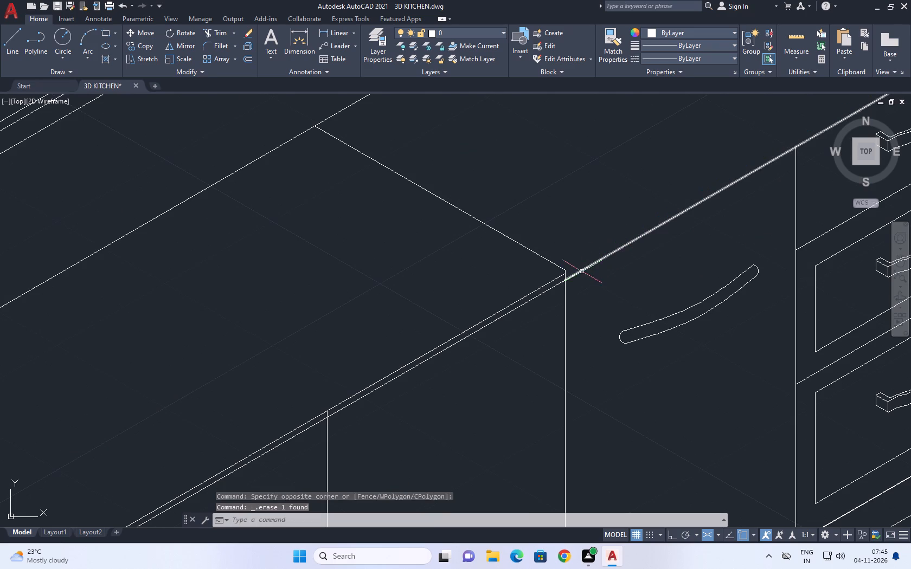
Extend the hob-side upper front edge line across to the countertop's far end beyond the drawer unit.
key(e)
key(x)
key(space)
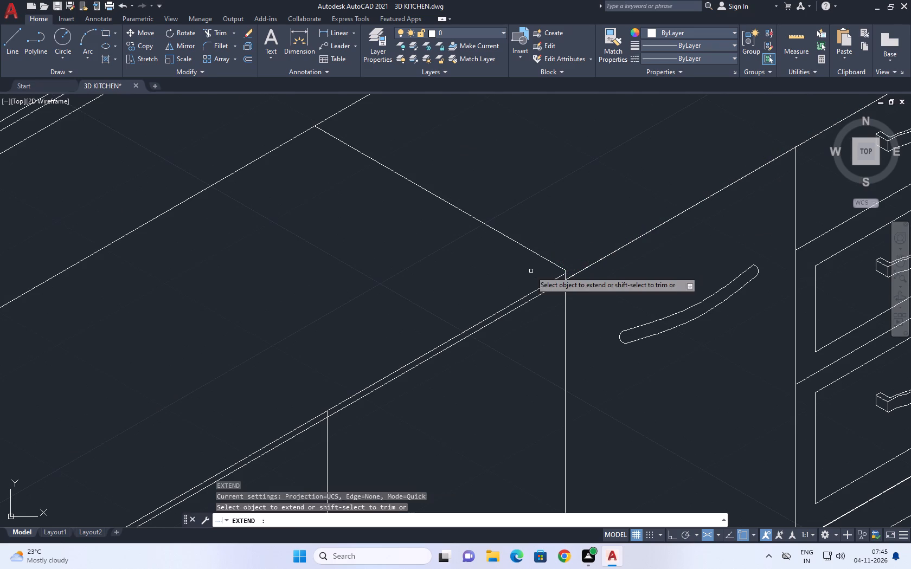
click(540, 282)
click(544, 286)
scroll(544, 285, down, 3)
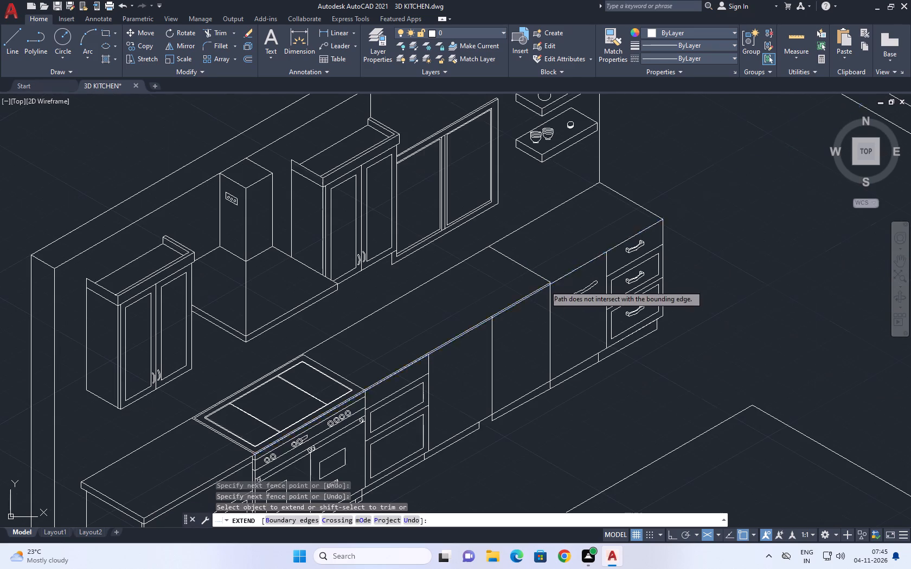
click(544, 284)
key(Escape)
Move the remaining dividing line across the countertop so its front end meets the upper front edge line.
scroll(539, 277, up, 2)
click(547, 264)
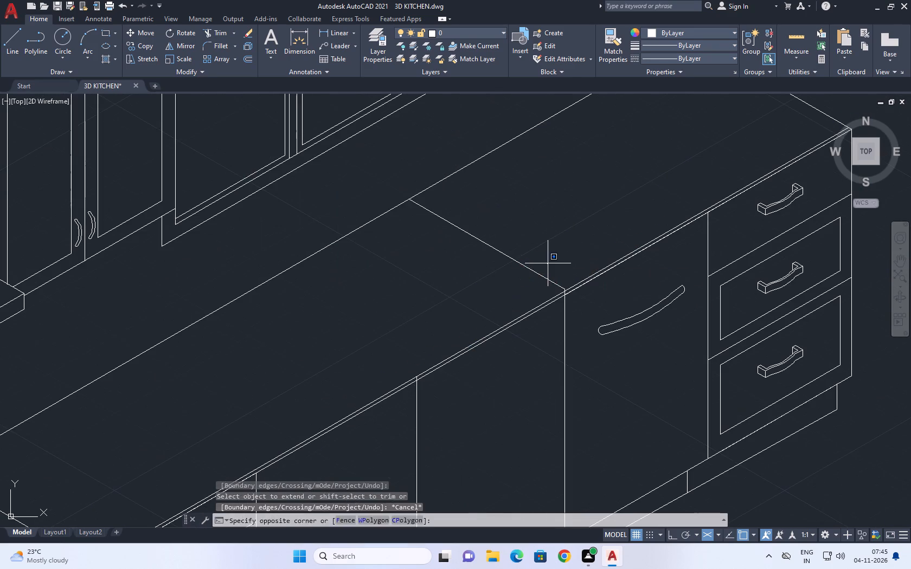
click(502, 270)
text(M)
key(space)
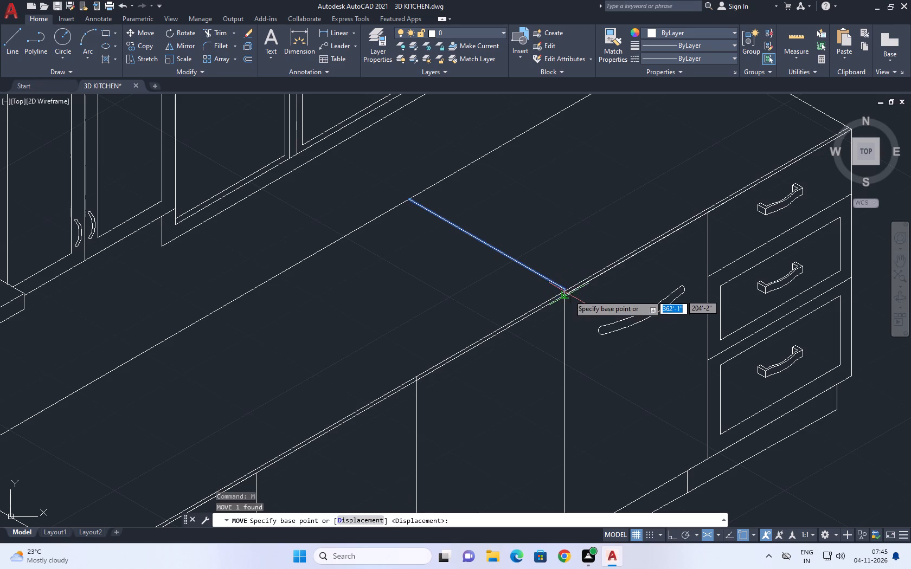
scroll(570, 296, up, 6)
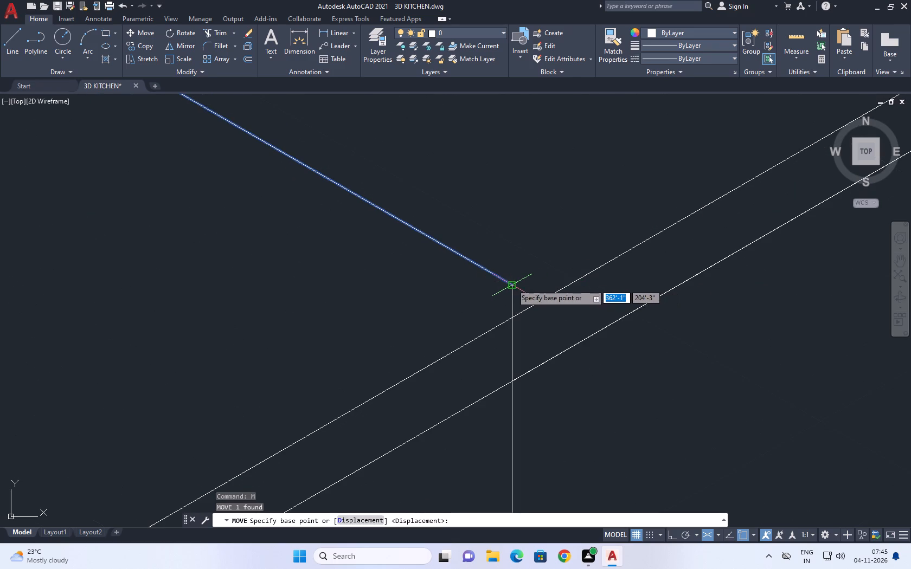
click(514, 284)
click(512, 320)
Trim the vertical divider's stub projecting above the countertop's front edge at the curved-handle cabinet.
key(t)
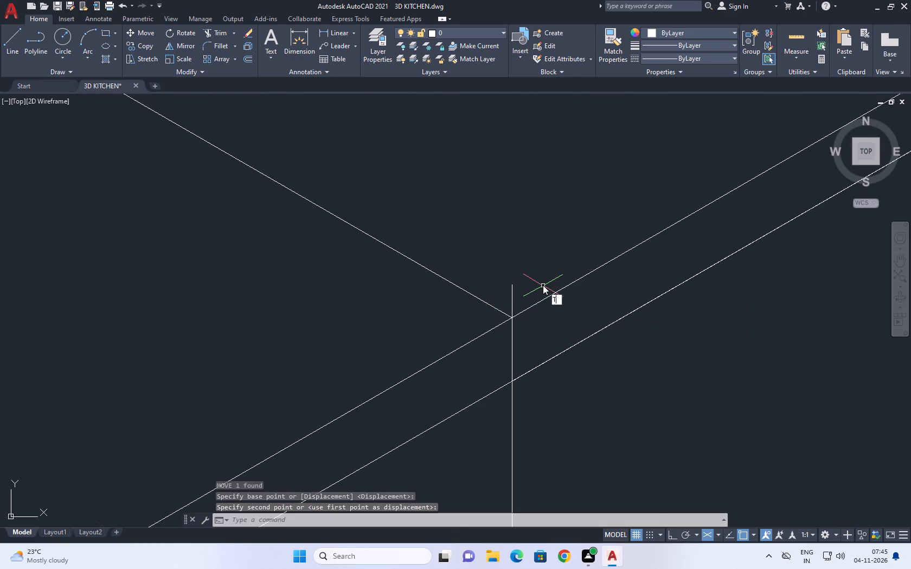
text(R)
key(space)
click(509, 299)
click(531, 285)
scroll(539, 271, down, 3)
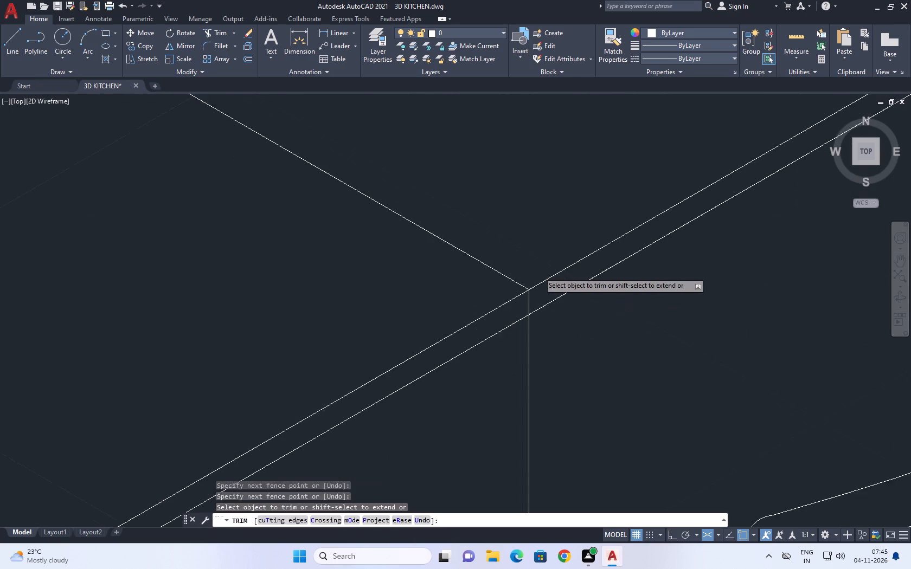
scroll(539, 271, down, 1)
key(Escape)
scroll(531, 298, down, 3)
middle_drag(572, 290, 623, 279)
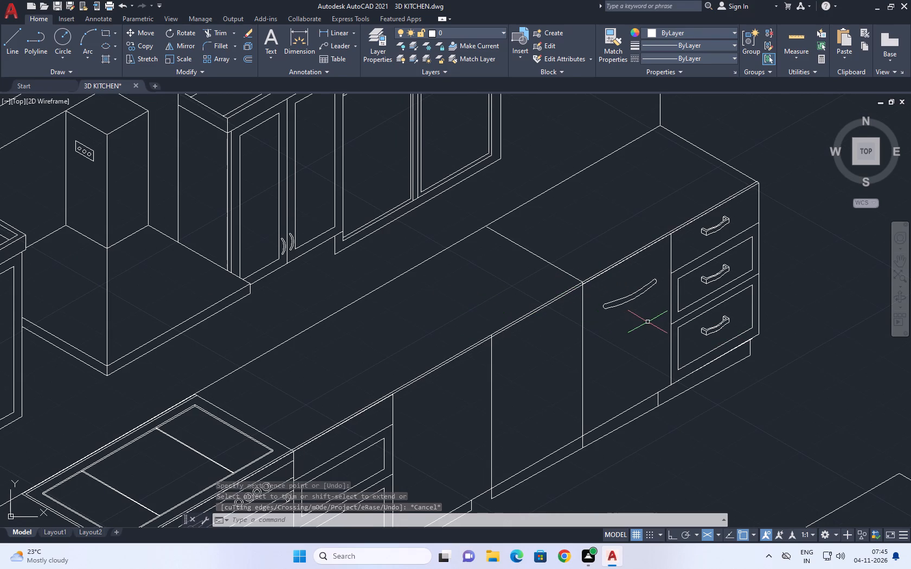
Erase the two short vertical plinth lines beneath the plain cabinet fronts, one on each side of the plinth gap.
middle_drag(646, 320, 666, 293)
middle_drag(546, 292, 582, 211)
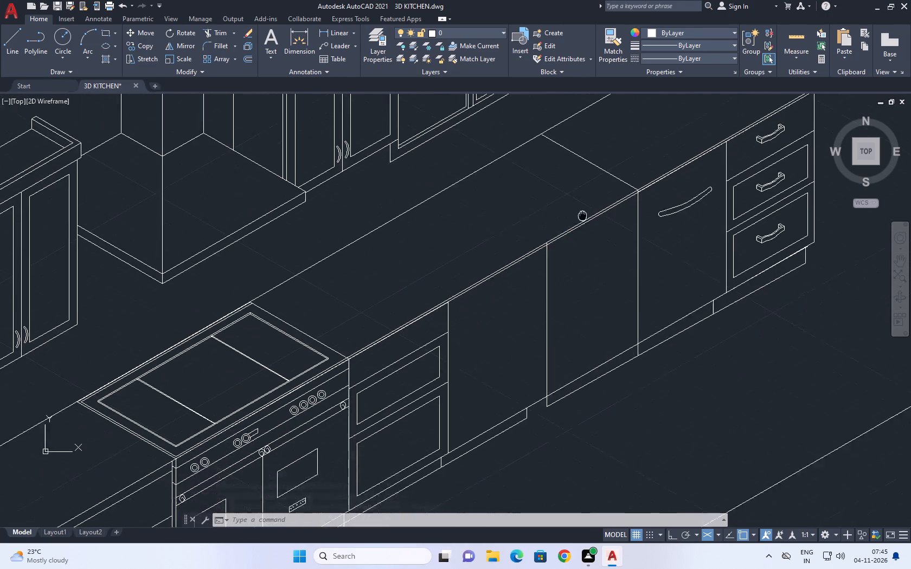
middle_drag(582, 211, 589, 153)
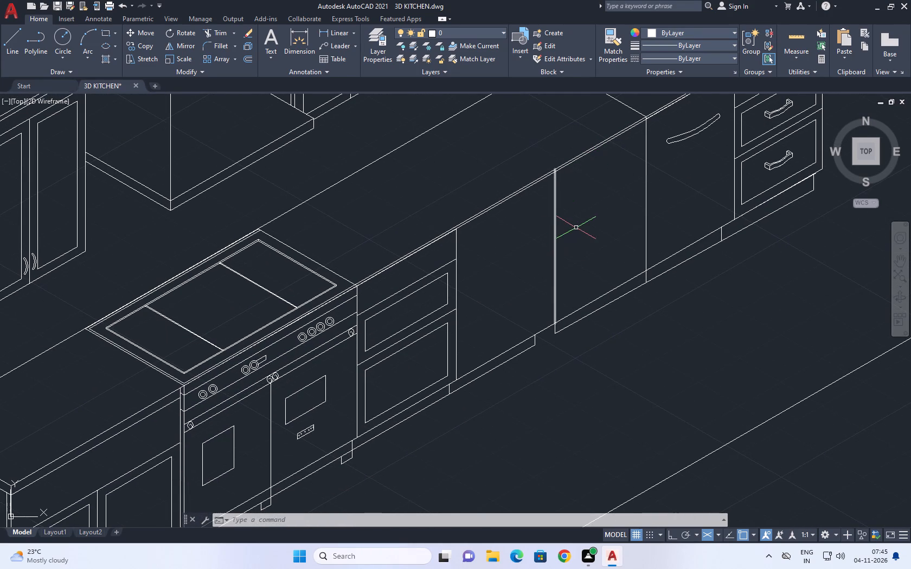
click(576, 227)
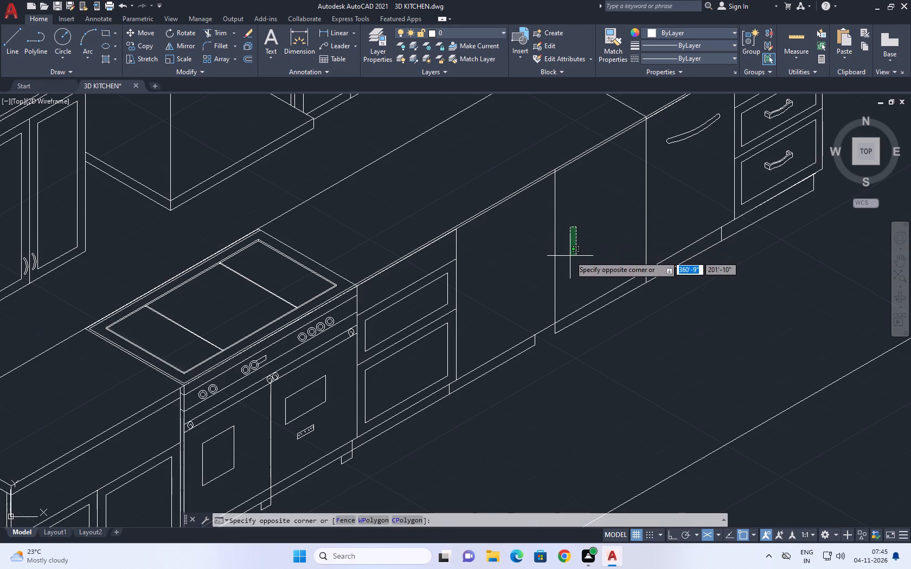
key(Escape)
middle_click(534, 348)
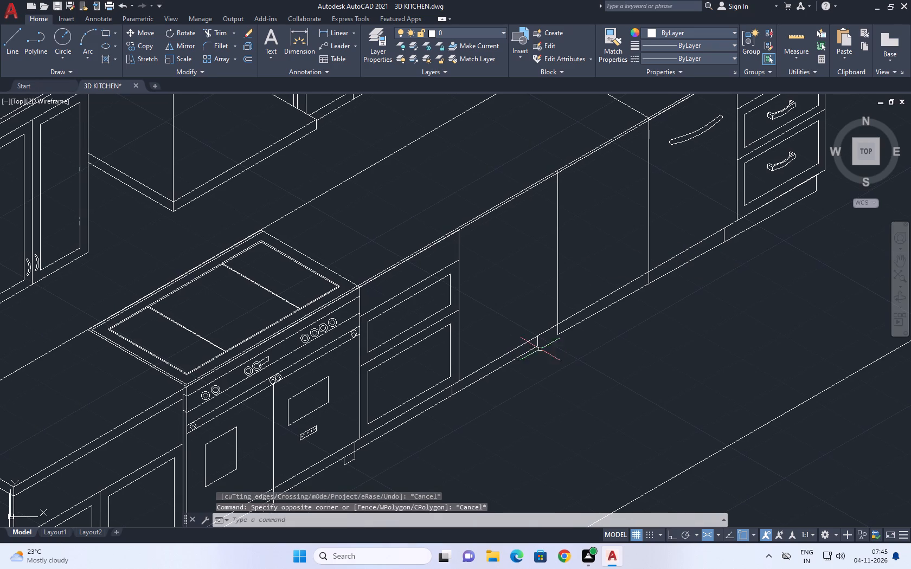
scroll(536, 342, up, 3)
click(516, 346)
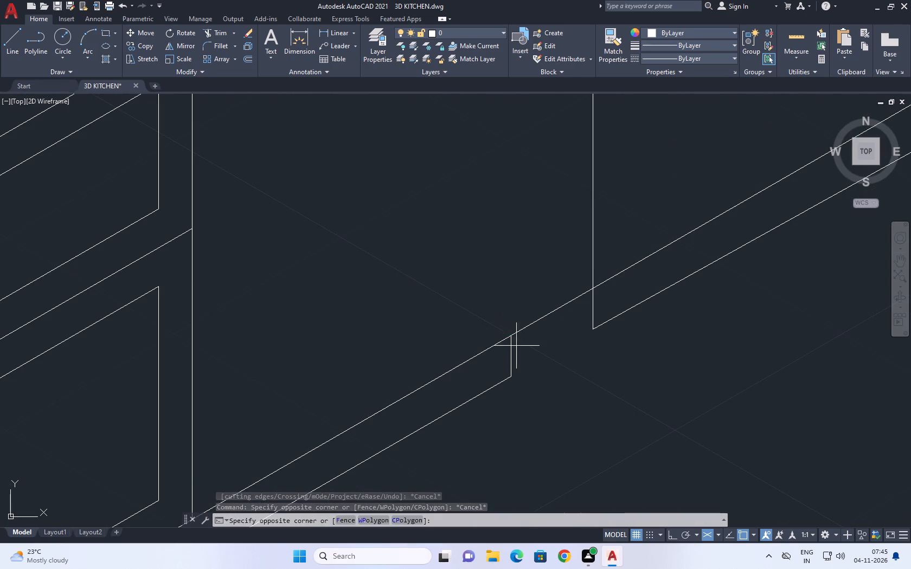
click(486, 358)
key(Escape)
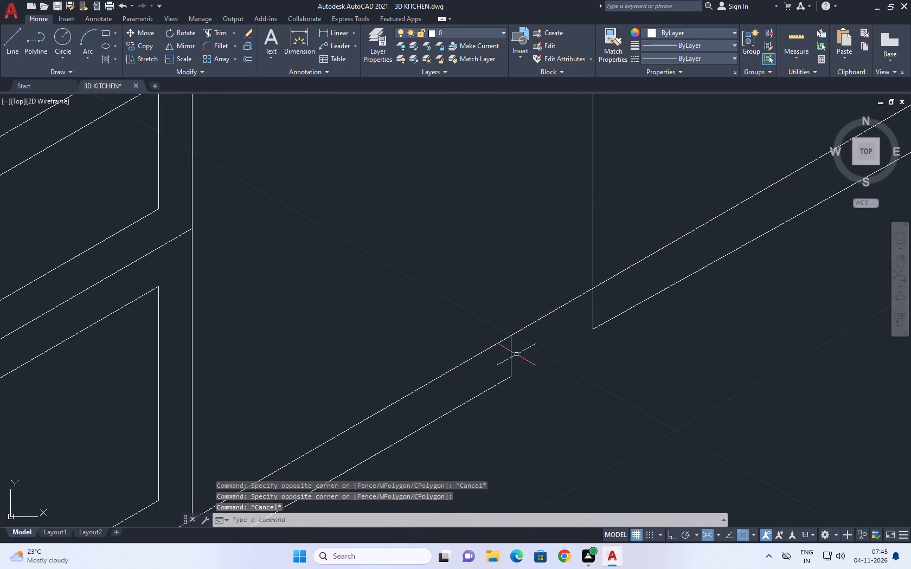
click(516, 354)
click(502, 365)
key(Delete)
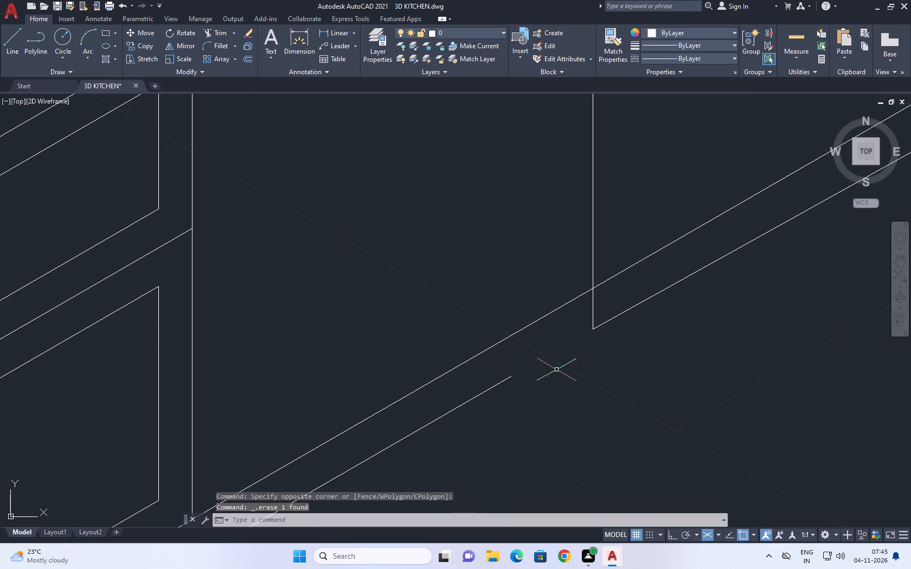
click(604, 303)
click(577, 316)
key(Delete)
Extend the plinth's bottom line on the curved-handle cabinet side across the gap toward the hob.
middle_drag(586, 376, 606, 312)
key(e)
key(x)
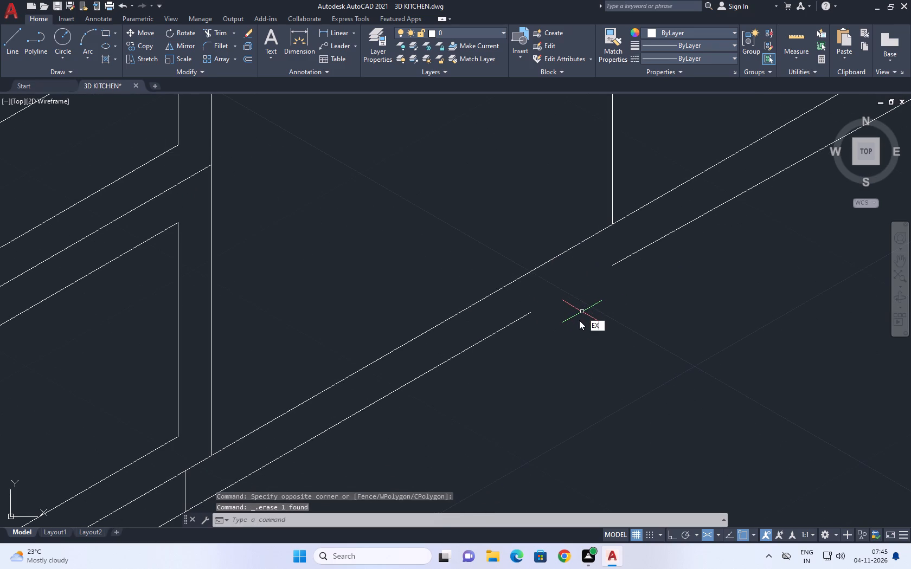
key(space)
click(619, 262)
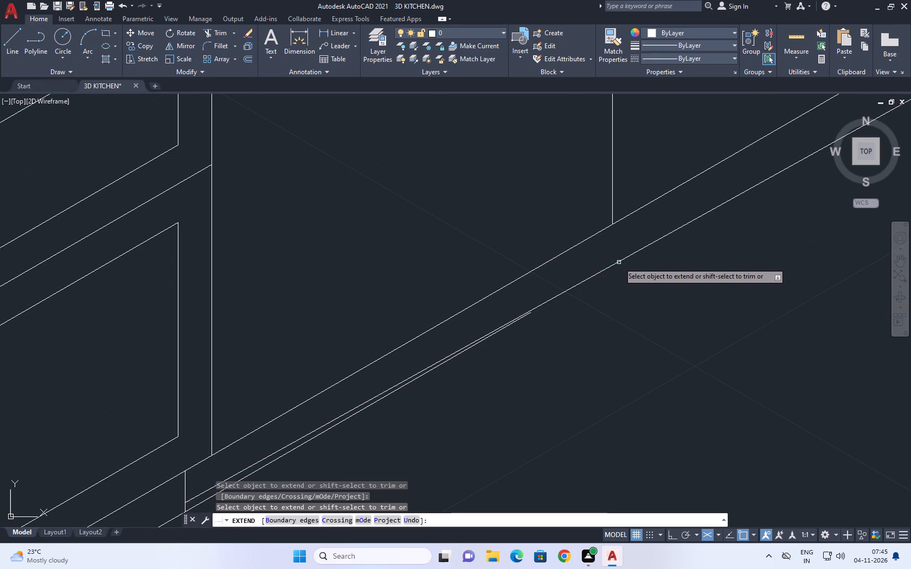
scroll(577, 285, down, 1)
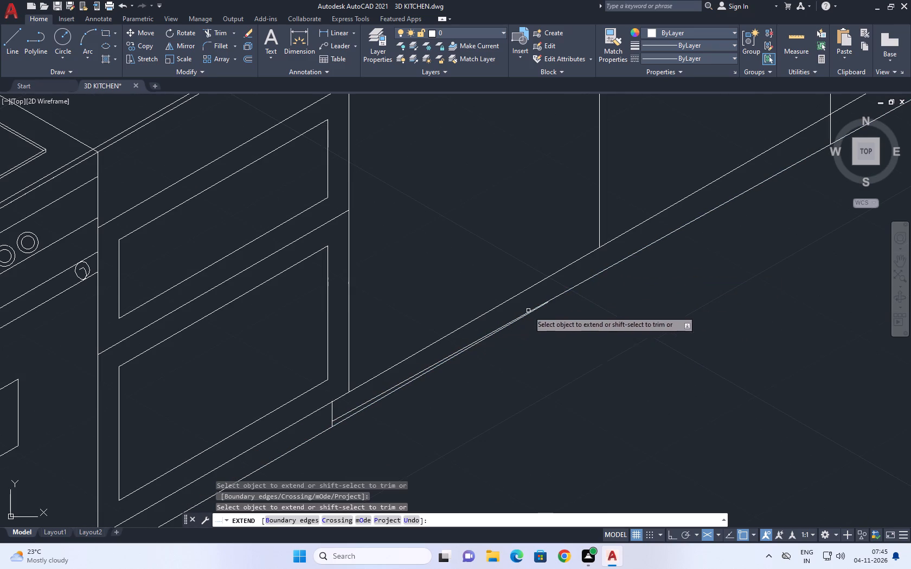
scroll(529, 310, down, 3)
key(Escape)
Erase the extended plinth bottom line beneath the two plain cabinet fronts.
click(572, 284)
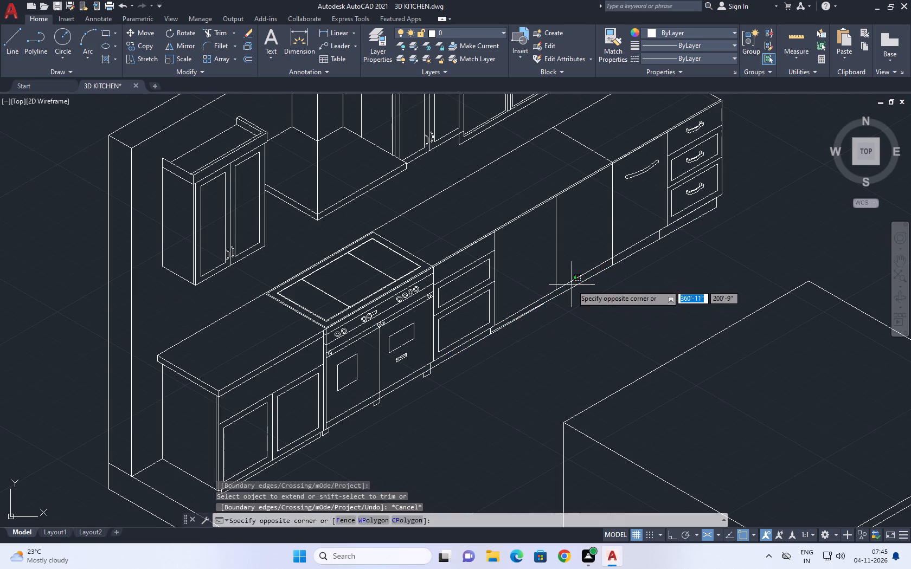
click(569, 292)
key(Delete)
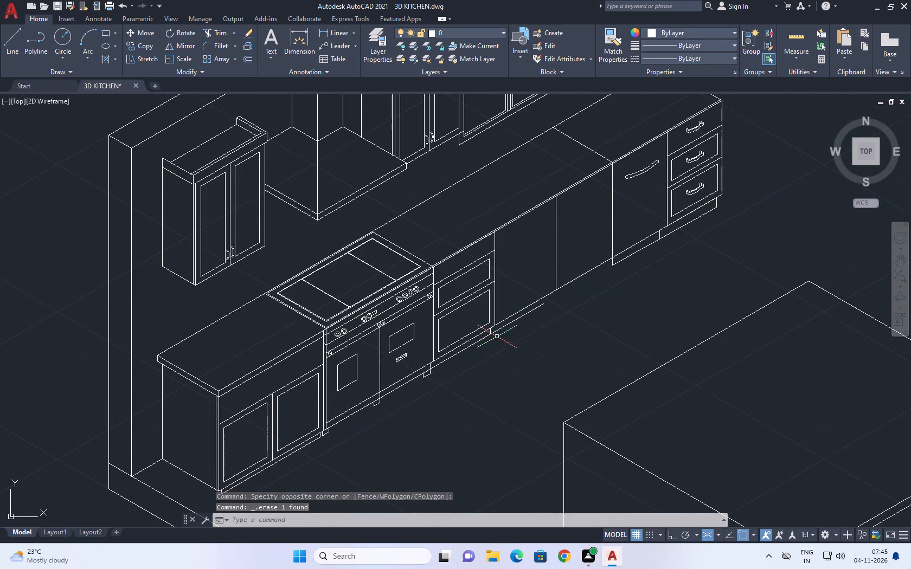
Extend the hob-side plinth bottom line past the plain fronts to the far end under the drawer unit.
scroll(479, 335, up, 1)
key(e)
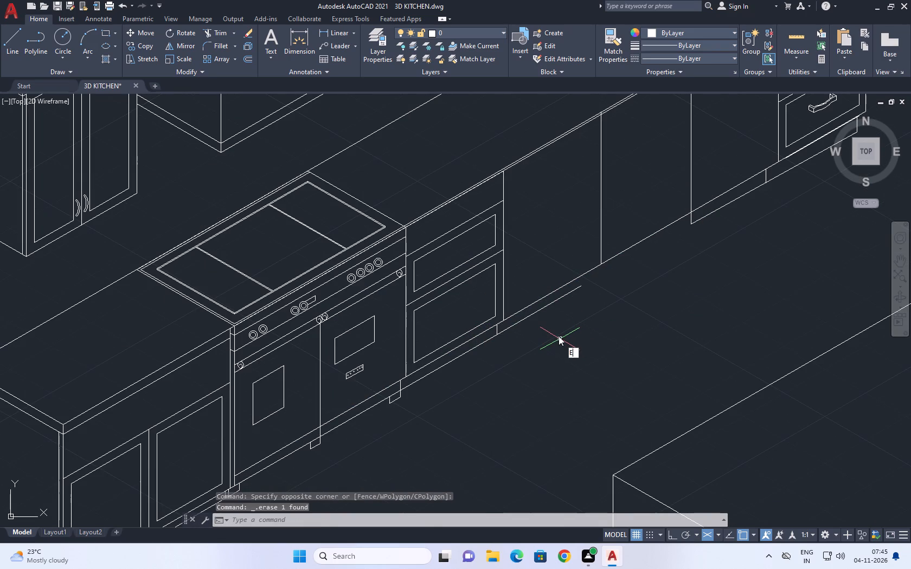
key(x)
key(space)
click(549, 306)
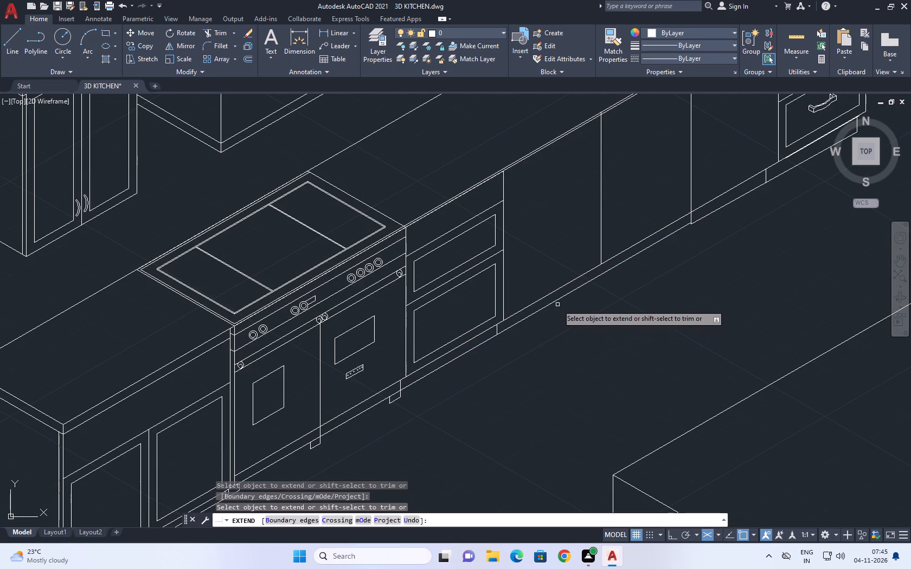
key(Escape)
middle_drag(692, 276, 578, 339)
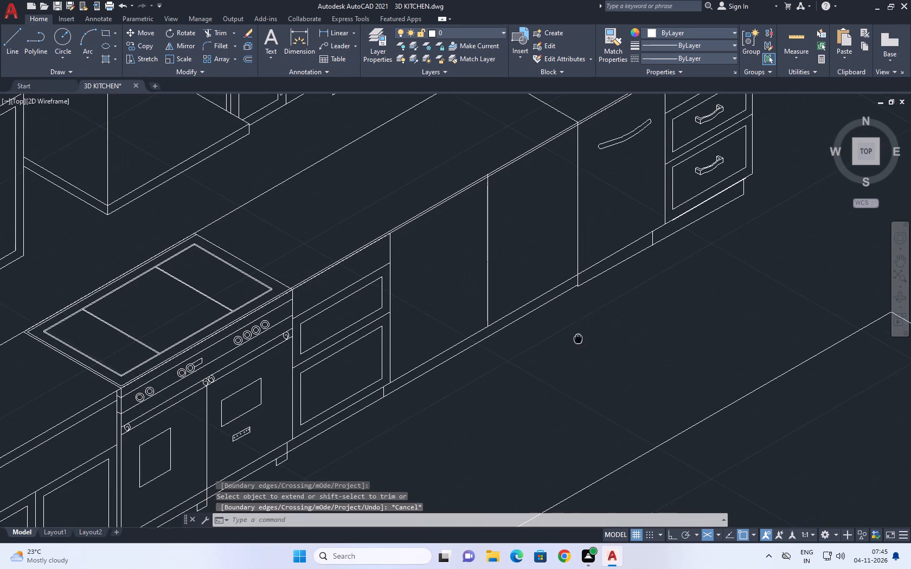
key(space)
click(562, 292)
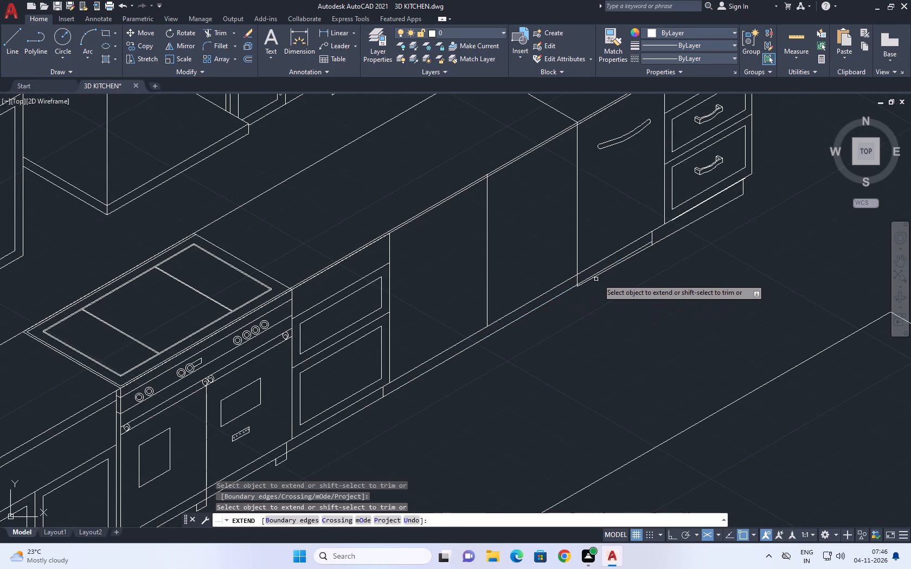
click(624, 258)
key(Escape)
Erase the old, lower plinth bottom line under the curved-handle cabinet and drawer unit.
scroll(616, 266, up, 2)
click(614, 265)
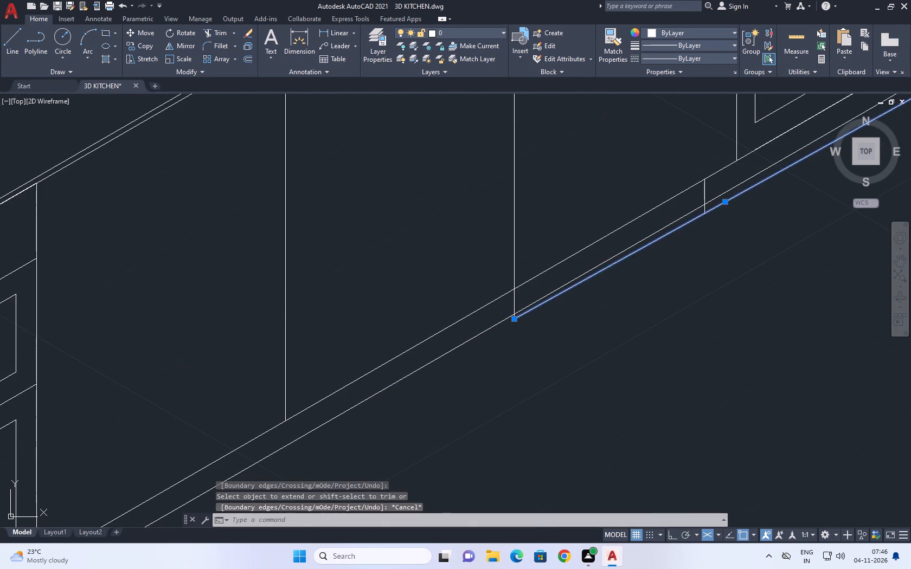
scroll(617, 270, up, 1)
key(Delete)
Trim the two vertical line ends projecting below the plinth's bottom line under the curved-handle cabinet.
middle_drag(570, 303, 543, 316)
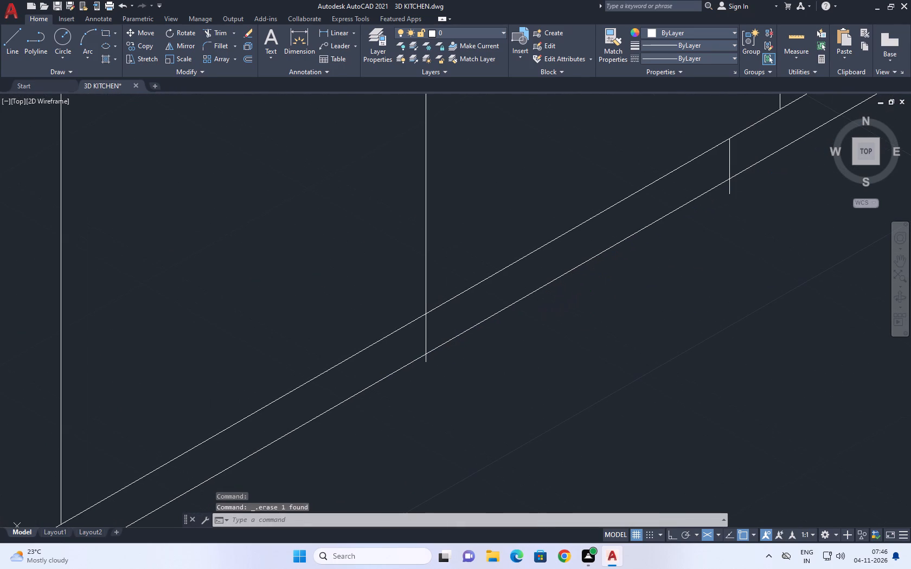
text(TR)
key(space)
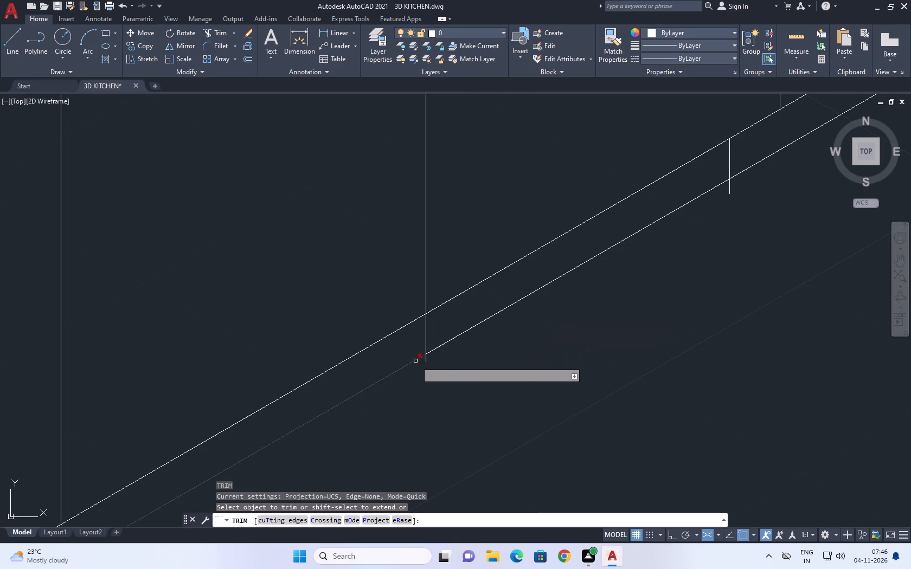
click(427, 359)
middle_drag(672, 286, 599, 331)
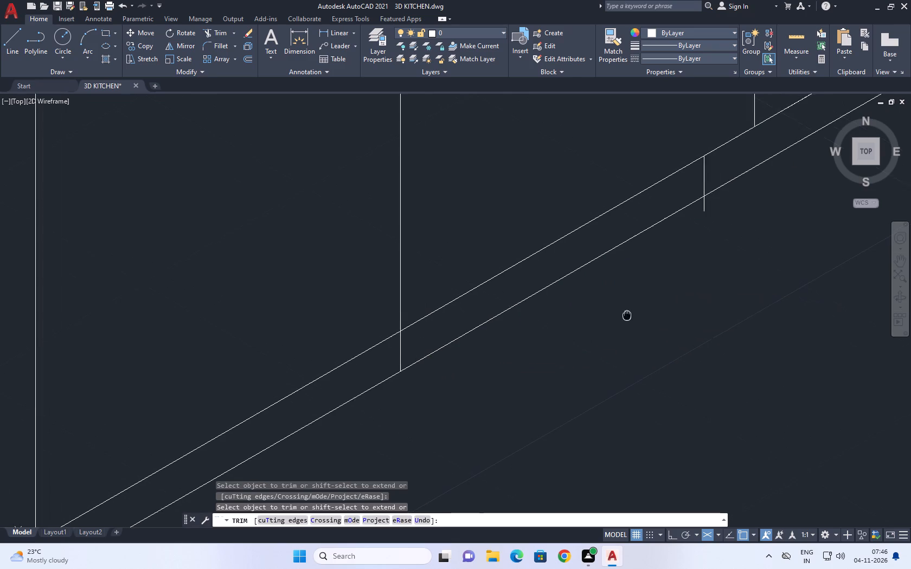
middle_drag(599, 331, 518, 351)
click(587, 251)
click(562, 267)
middle_drag(646, 233, 537, 330)
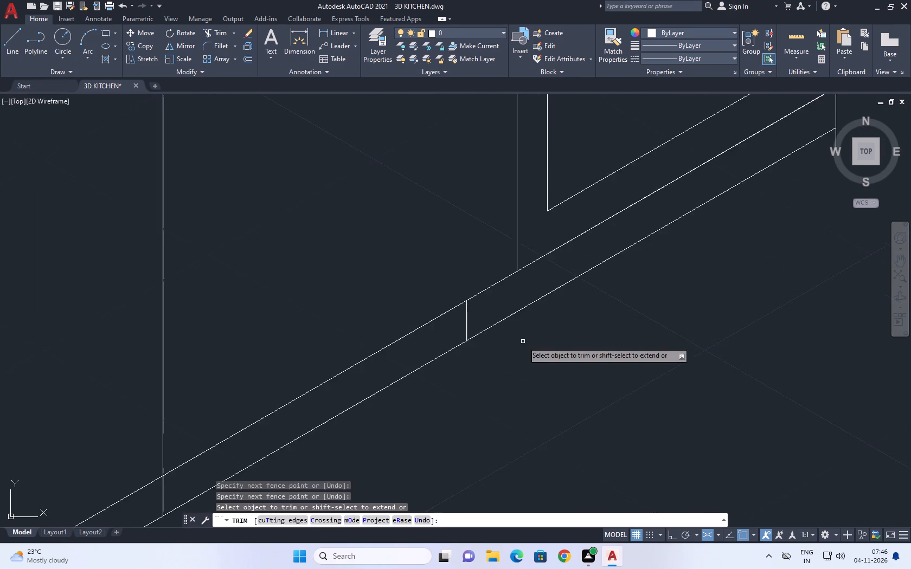
Trim the vertical line end projecting below the plinth's bottom line at the far end of the drawer unit.
scroll(562, 331, down, 4)
scroll(602, 305, up, 5)
click(615, 273)
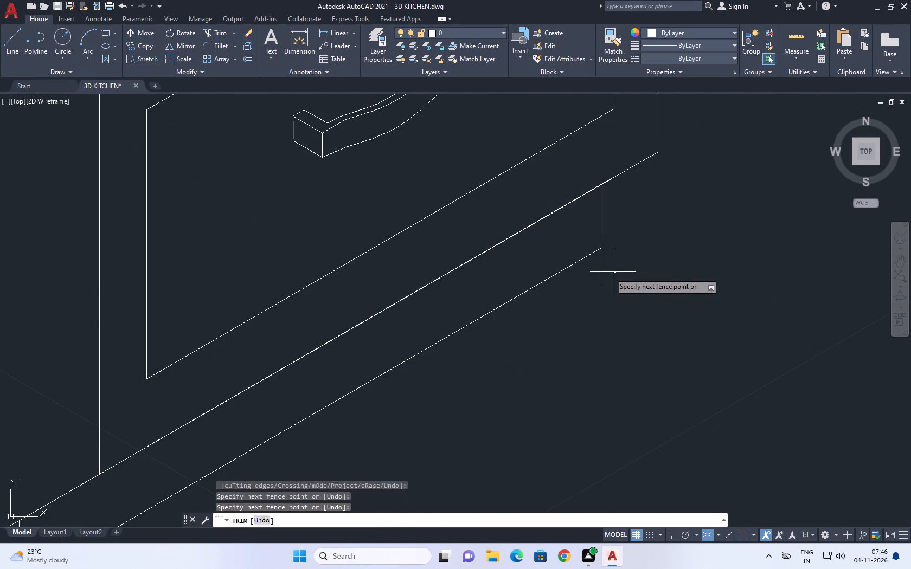
drag(574, 289, 570, 295)
key(Escape)
Erase the overlapping duplicate line along the bottom edge of the drawer unit, keeping the plinth's vertical end line.
scroll(482, 241, down, 2)
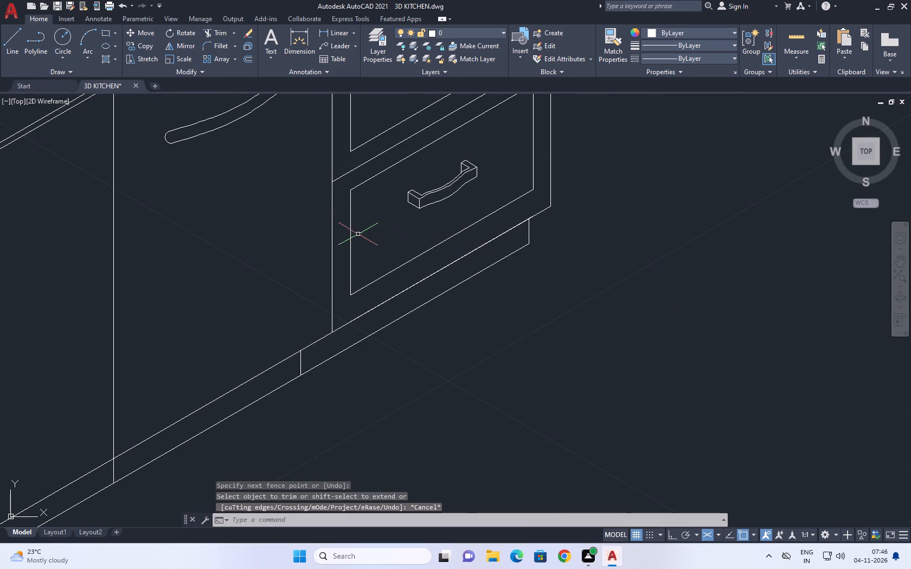
click(343, 225)
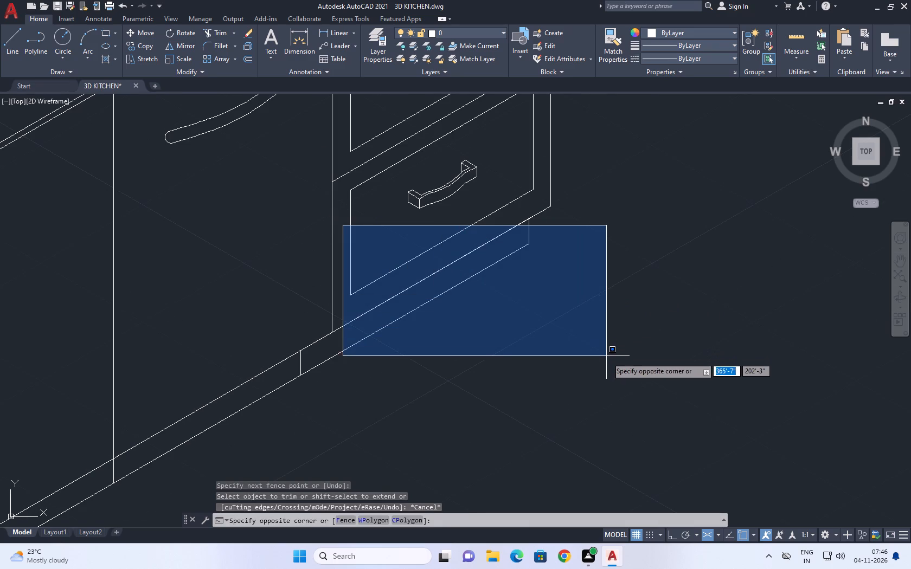
click(609, 373)
click(296, 208)
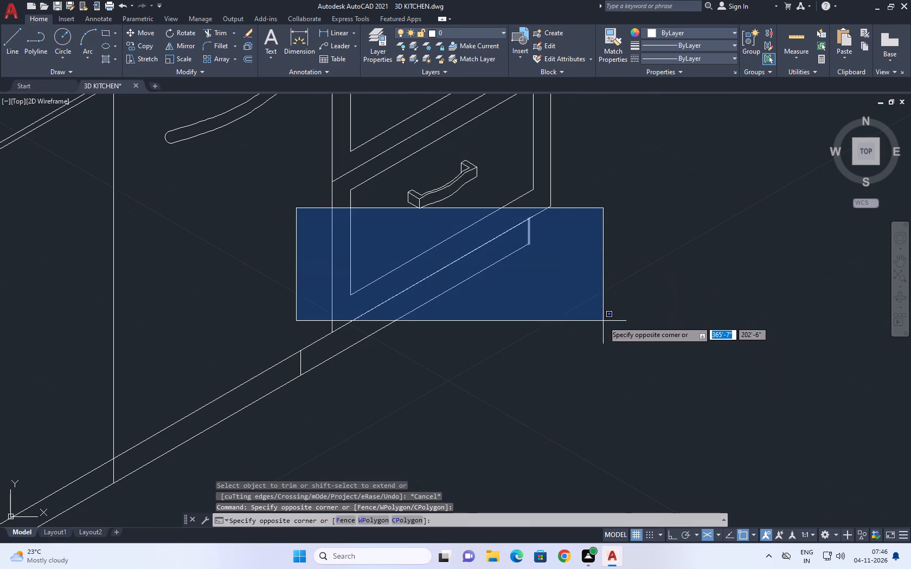
click(589, 337)
scroll(535, 244, up, 1)
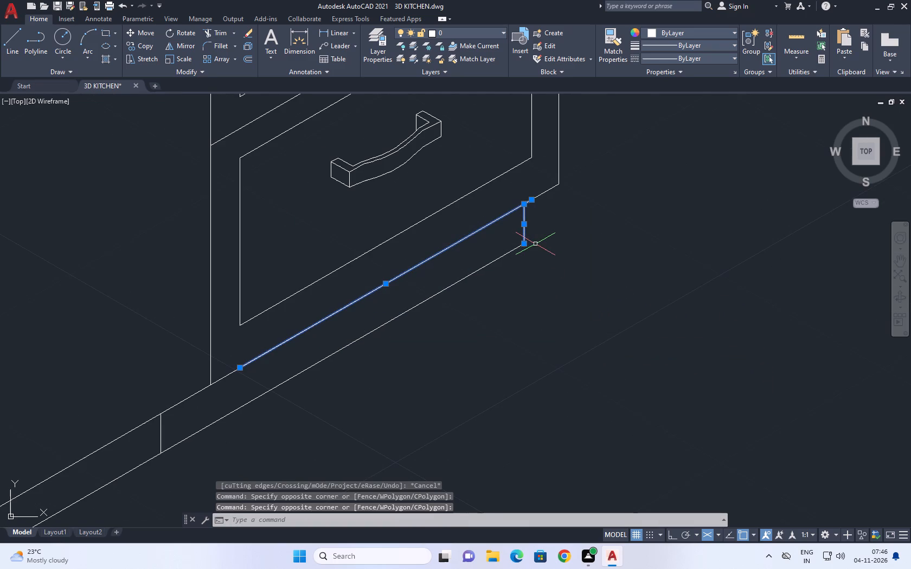
shift+click(517, 174)
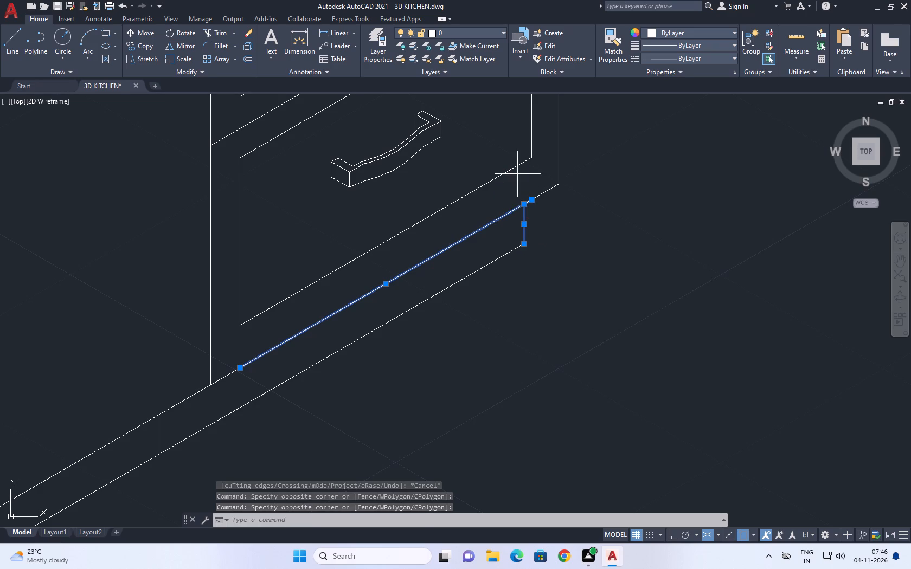
shift+click(539, 293)
key(Delete)
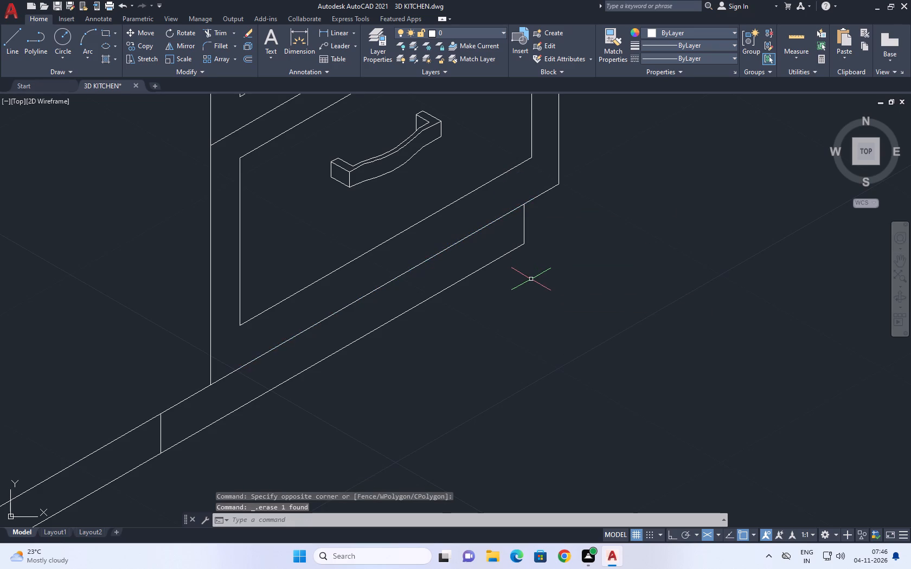
Draw a 30° line about 3'-11" long across the upper part of the two plain cabinet fronts, starting at the hob-side drawer unit's edge.
scroll(533, 278, down, 6)
scroll(451, 282, up, 2)
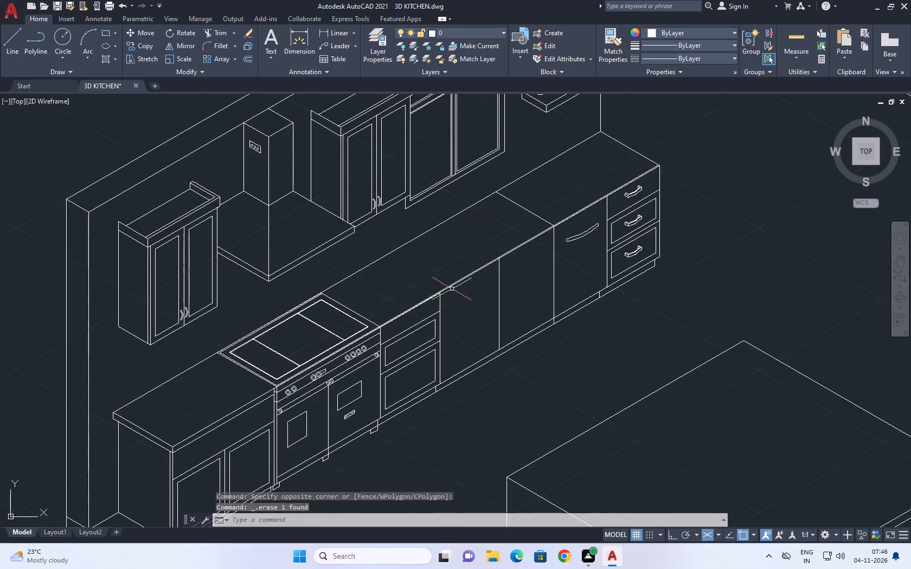
middle_drag(461, 308, 531, 280)
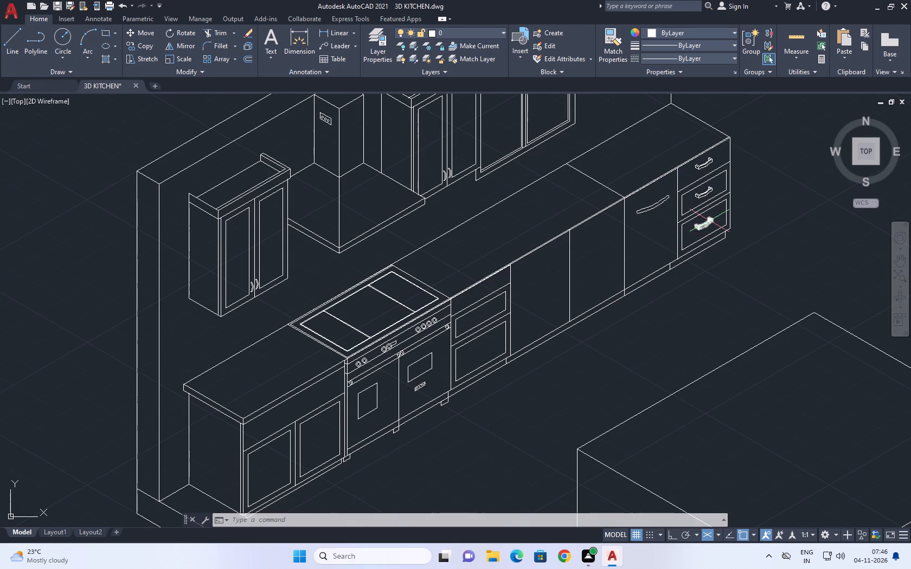
click(15, 50)
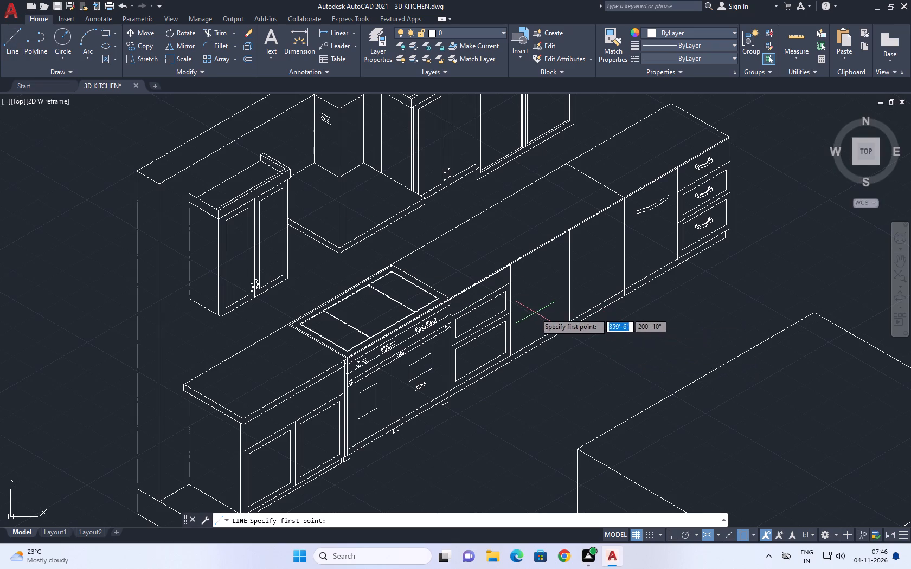
middle_drag(531, 311, 497, 377)
scroll(509, 357, up, 2)
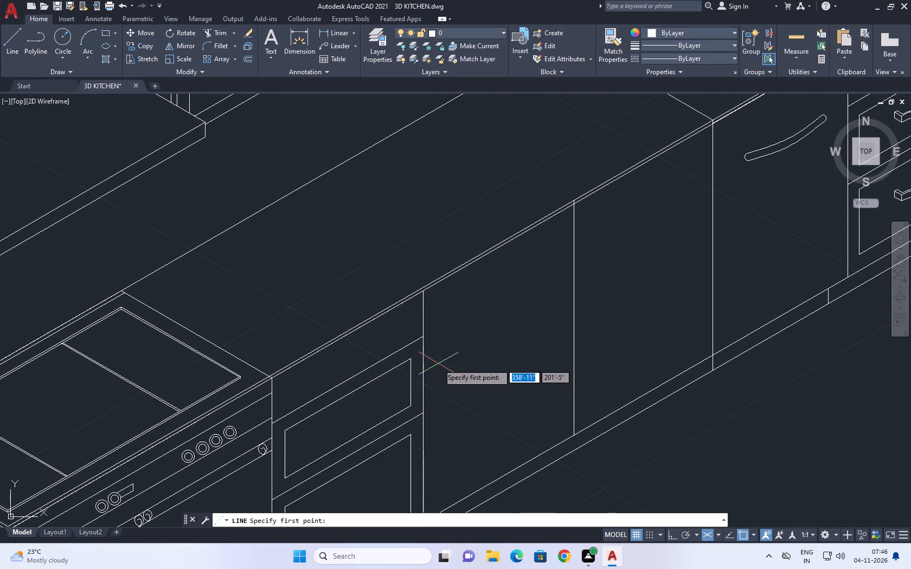
click(425, 362)
scroll(573, 304, up, 1)
middle_drag(573, 304, 491, 361)
middle_drag(585, 293, 544, 332)
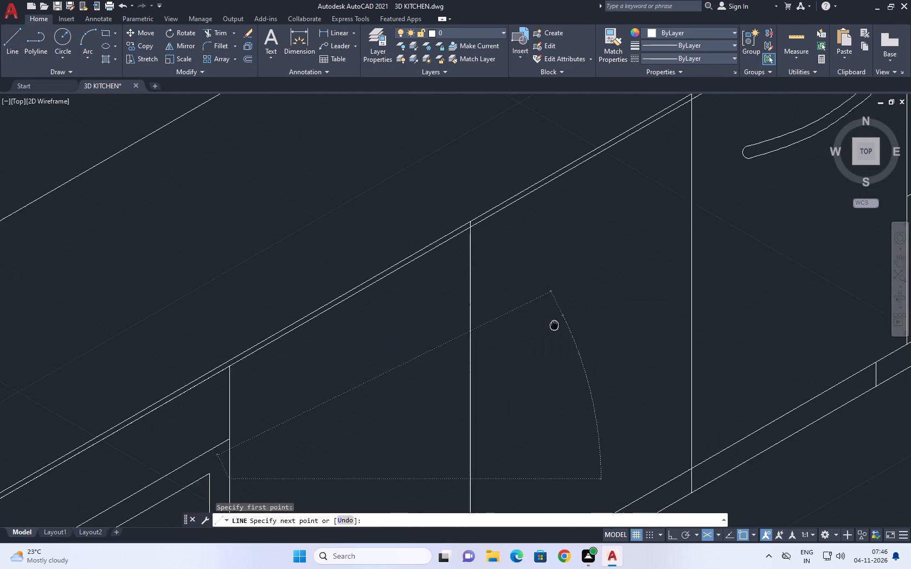
middle_drag(544, 332, 532, 335)
key(F8)
middle_drag(683, 184, 680, 186)
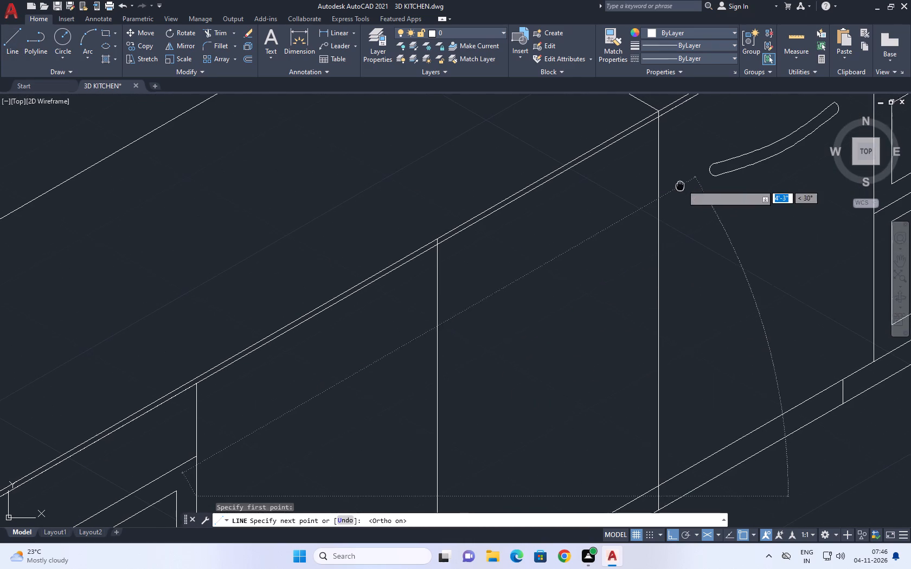
middle_drag(680, 186, 668, 196)
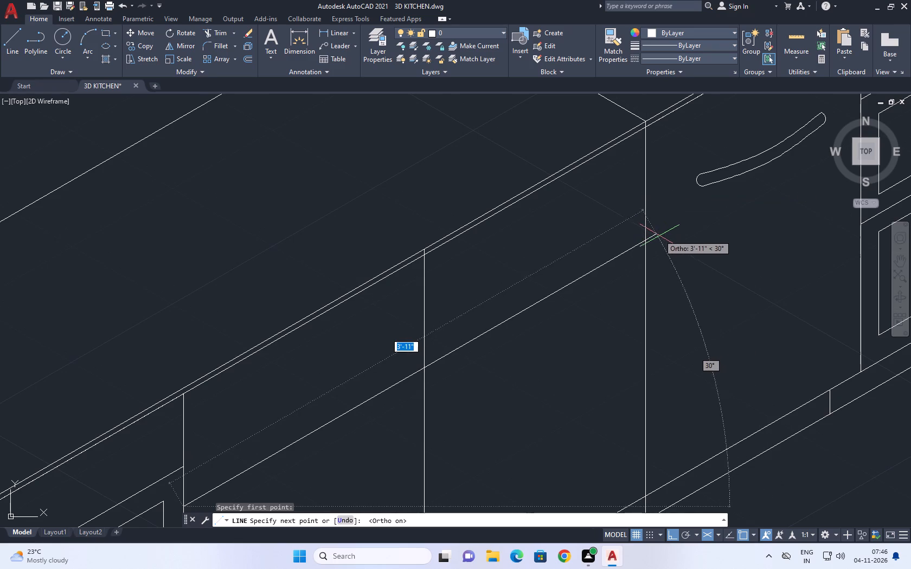
click(660, 236)
key(space)
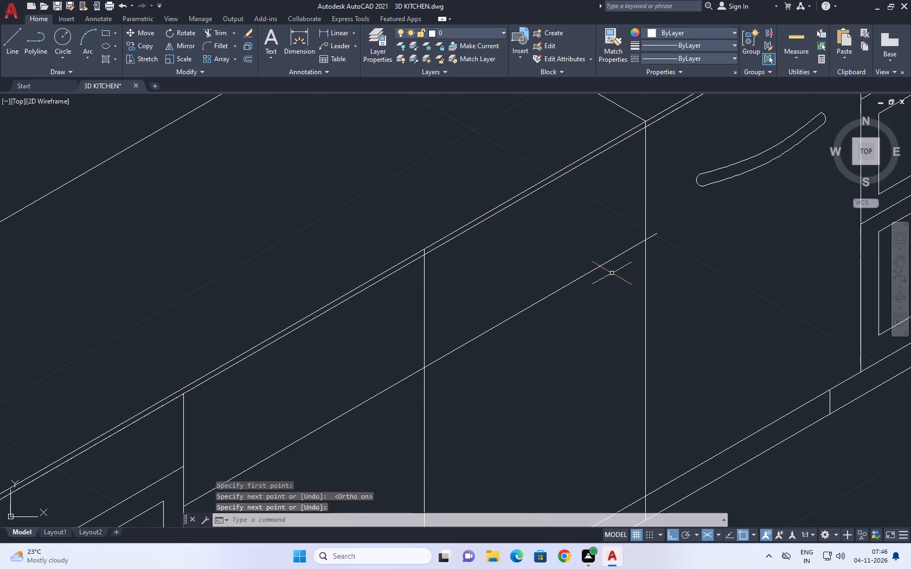
Trim the new line's end that overshoots the vertical divider beside the curved-handle cabinet.
text(TR)
key(space)
click(655, 236)
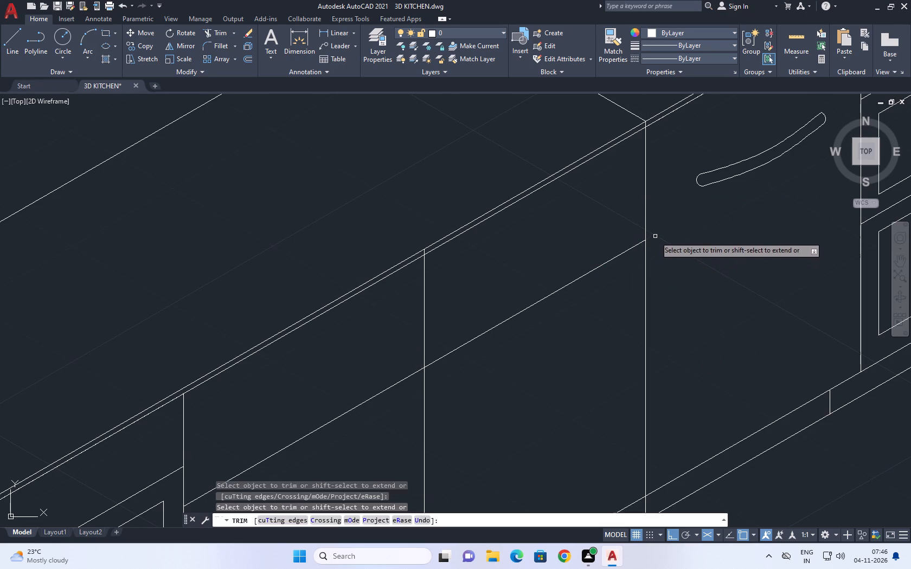
key(space)
Copy the line across the two plain fronts a short distance straight down, using the right isoplane, to form a narrow band.
click(616, 275)
drag(605, 238, 604, 228)
middle_drag(609, 282, 637, 232)
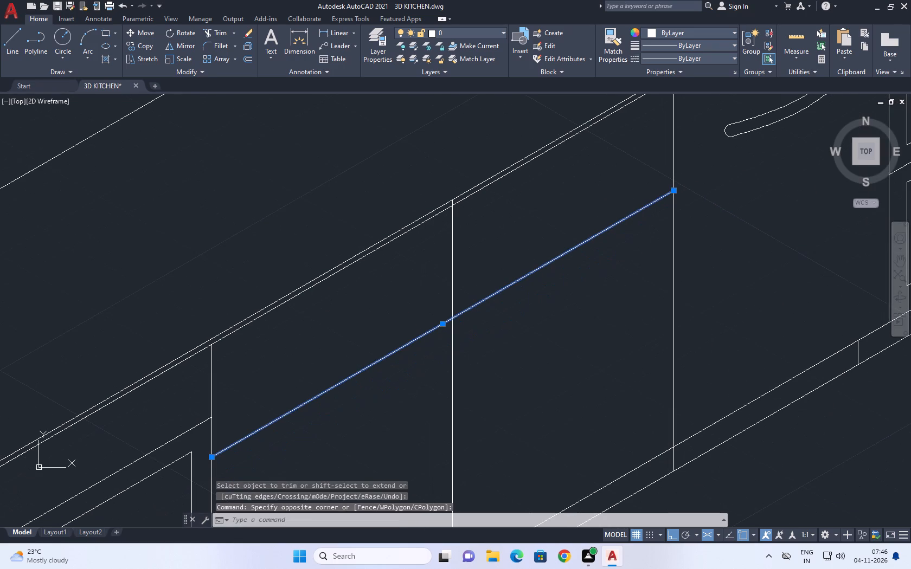
key(c)
key(o)
key(space)
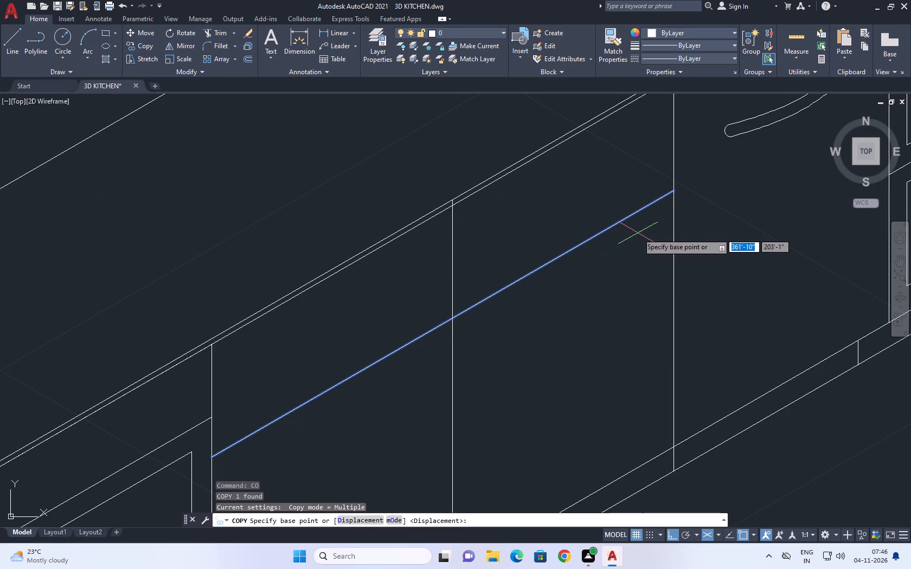
click(638, 233)
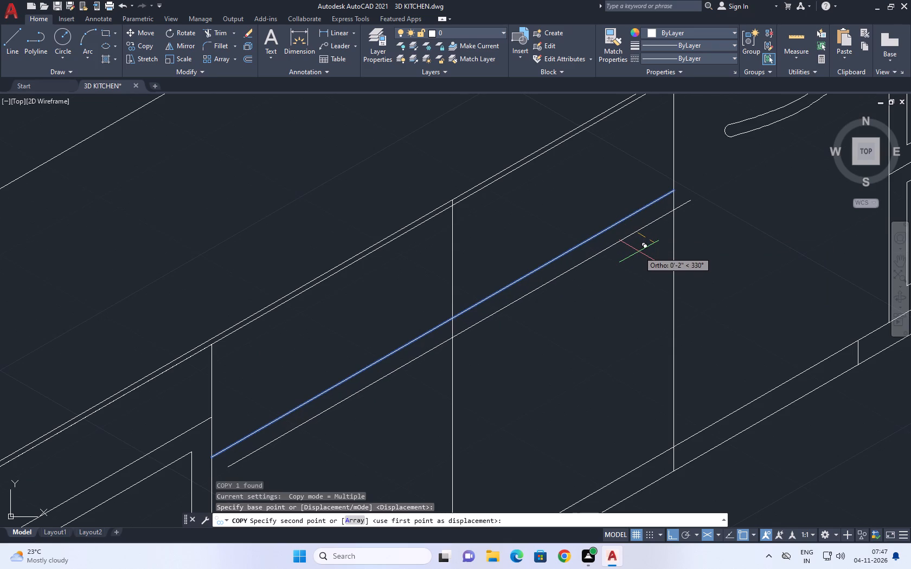
key(F5)
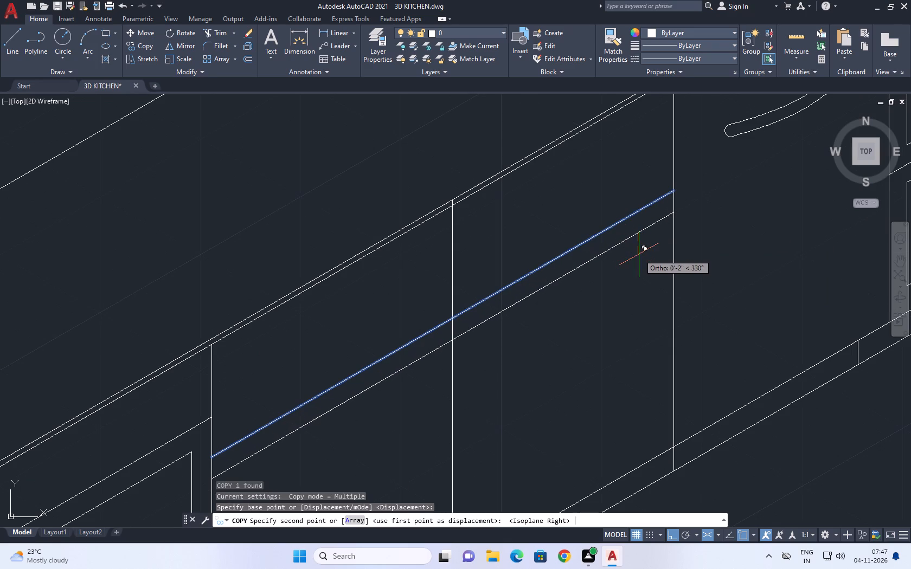
click(636, 248)
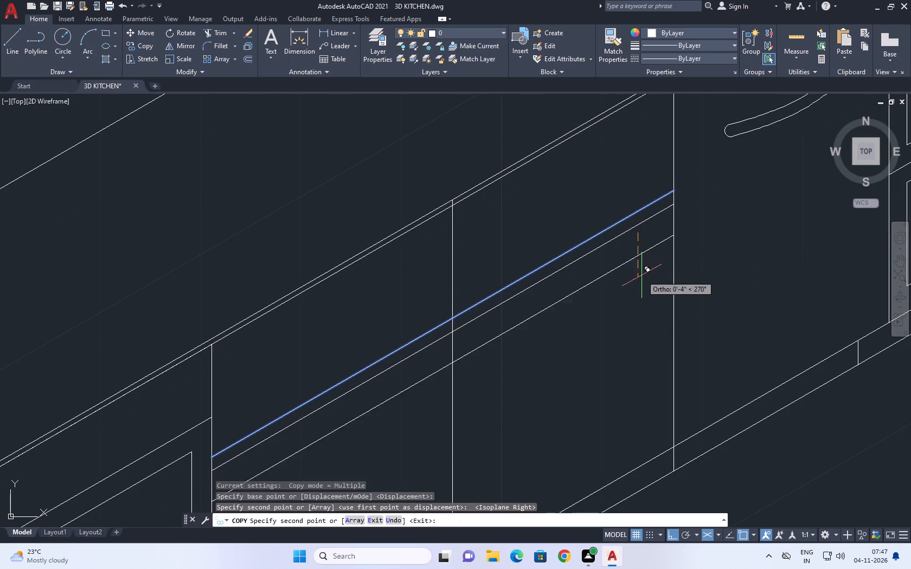
key(space)
Copy the vertical divider beside the hob-side drawer unit a short distance along the countertop edge into the first plain front.
middle_drag(564, 351, 580, 264)
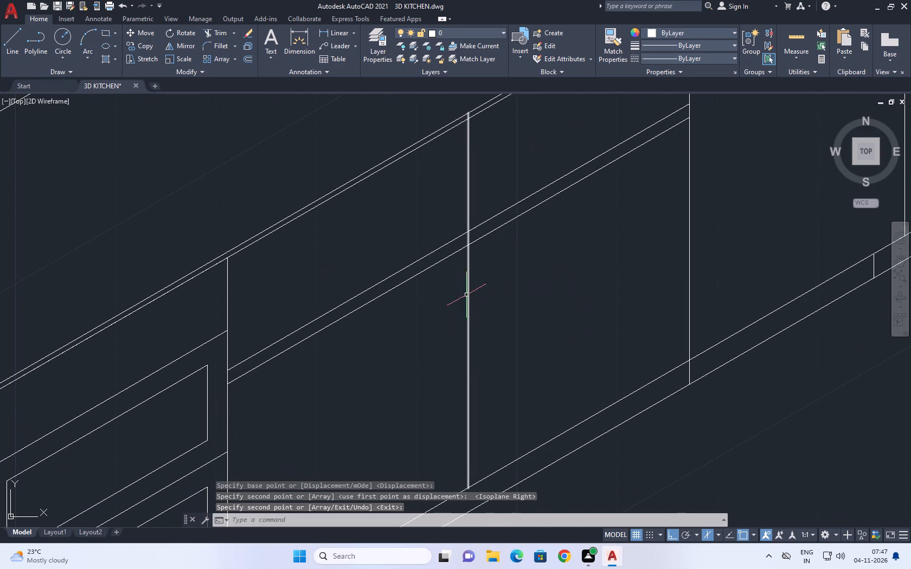
middle_drag(405, 273, 491, 270)
middle_drag(405, 307, 410, 307)
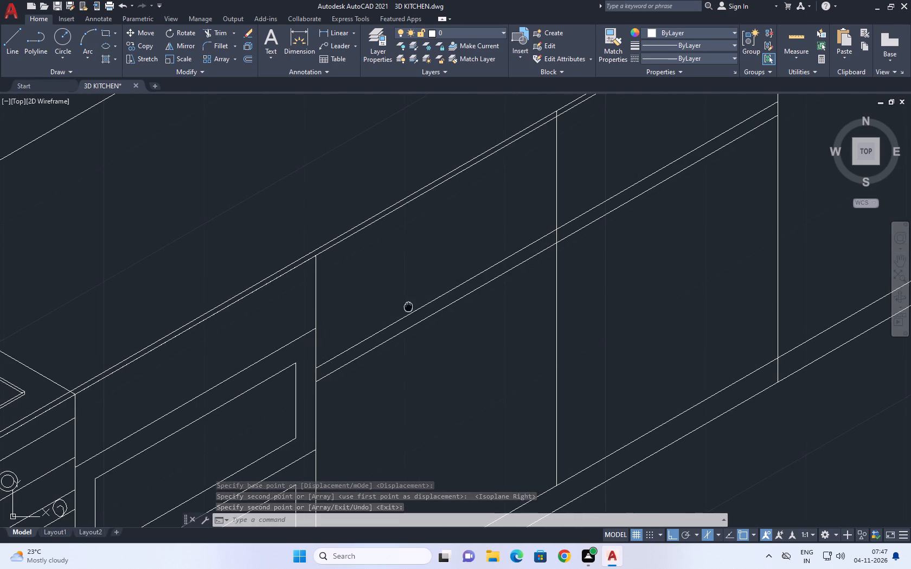
middle_drag(410, 307, 542, 337)
drag(451, 302, 446, 301)
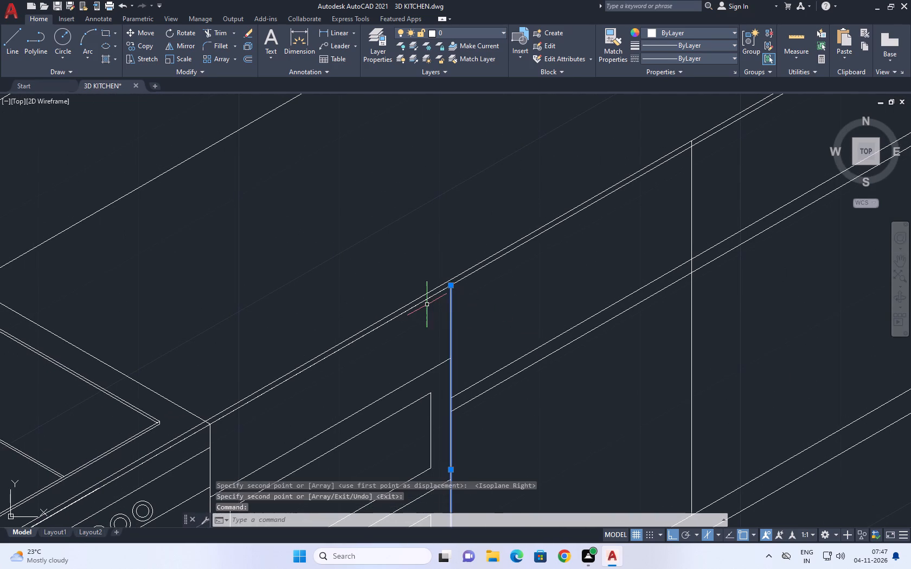
key(c)
key(o)
key(space)
middle_drag(473, 299, 455, 341)
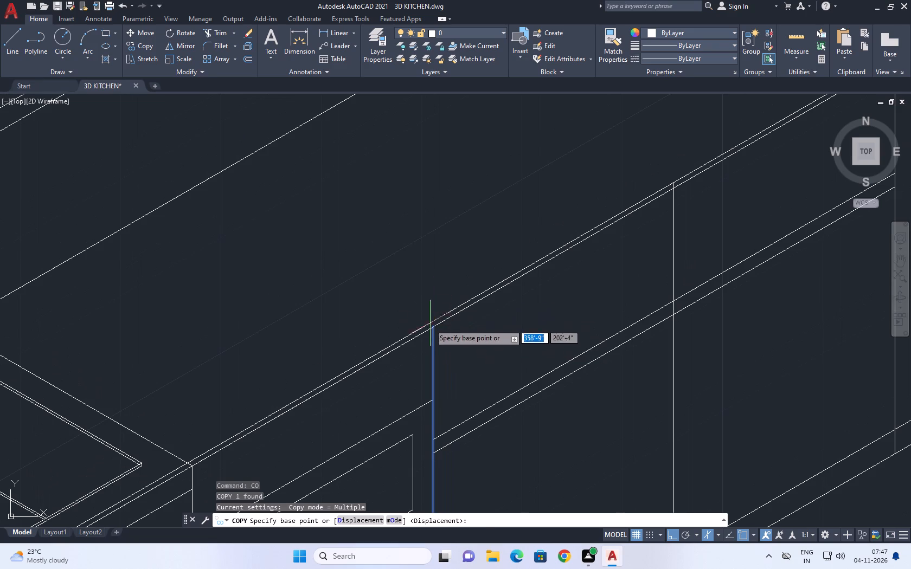
click(431, 327)
click(452, 315)
key(Escape)
middle_drag(431, 446, 431, 351)
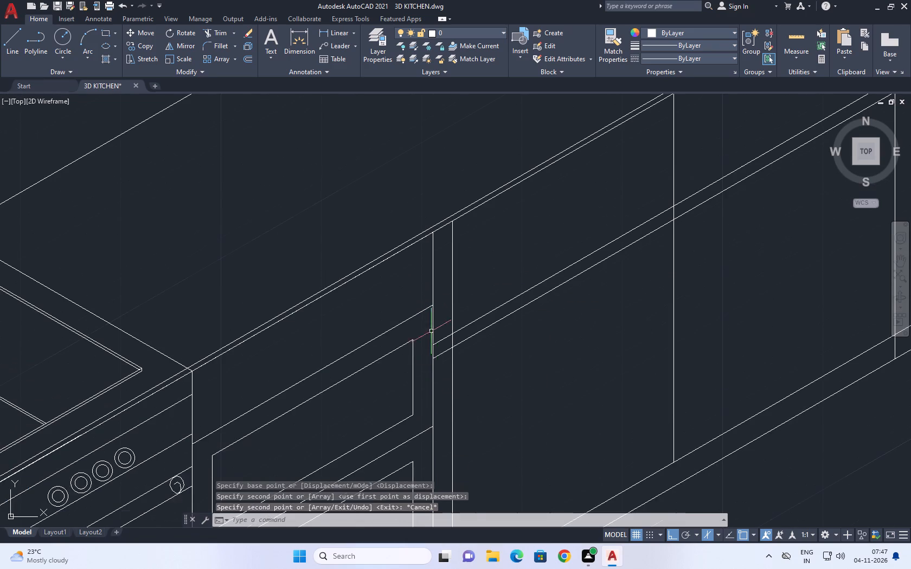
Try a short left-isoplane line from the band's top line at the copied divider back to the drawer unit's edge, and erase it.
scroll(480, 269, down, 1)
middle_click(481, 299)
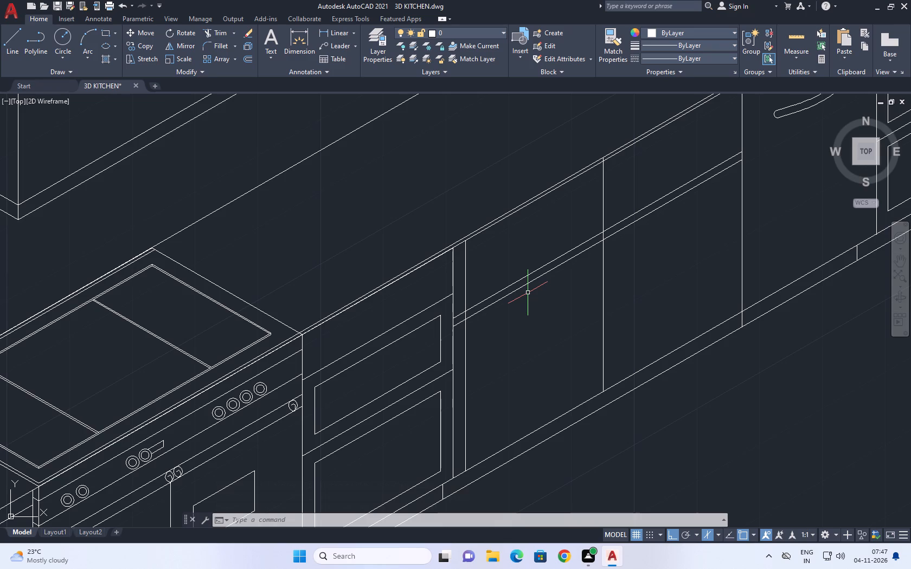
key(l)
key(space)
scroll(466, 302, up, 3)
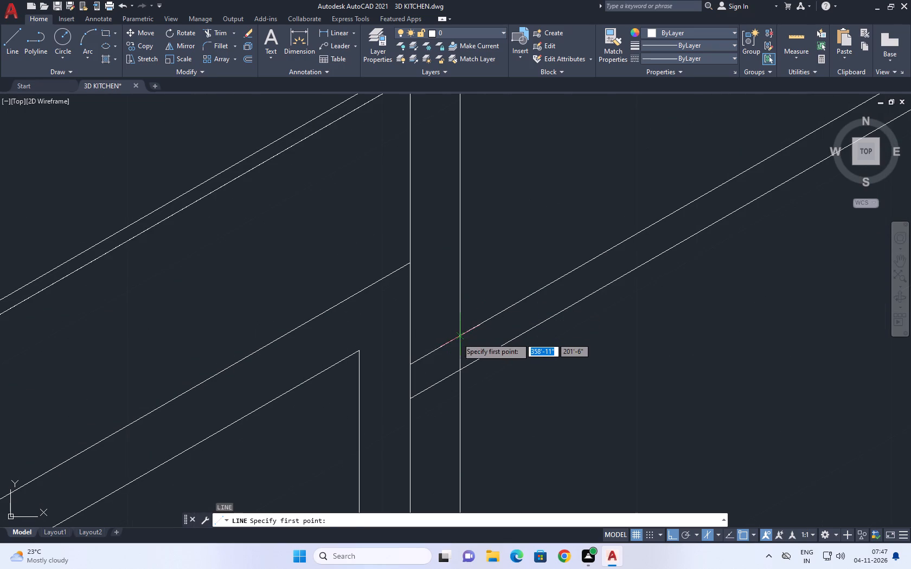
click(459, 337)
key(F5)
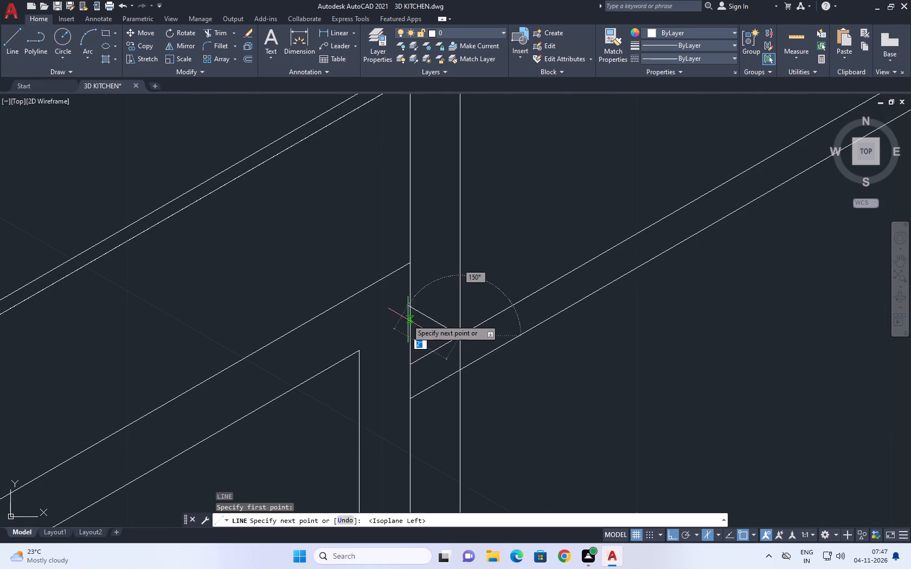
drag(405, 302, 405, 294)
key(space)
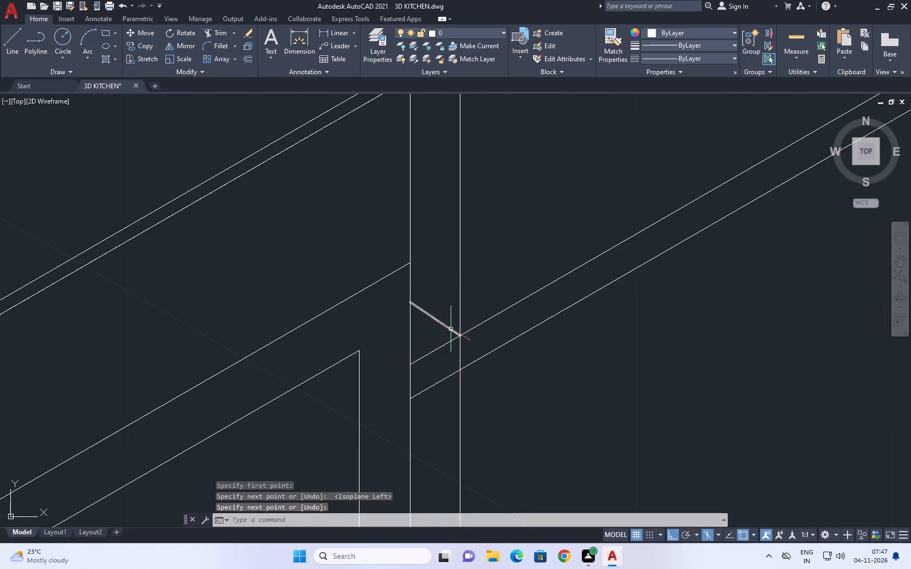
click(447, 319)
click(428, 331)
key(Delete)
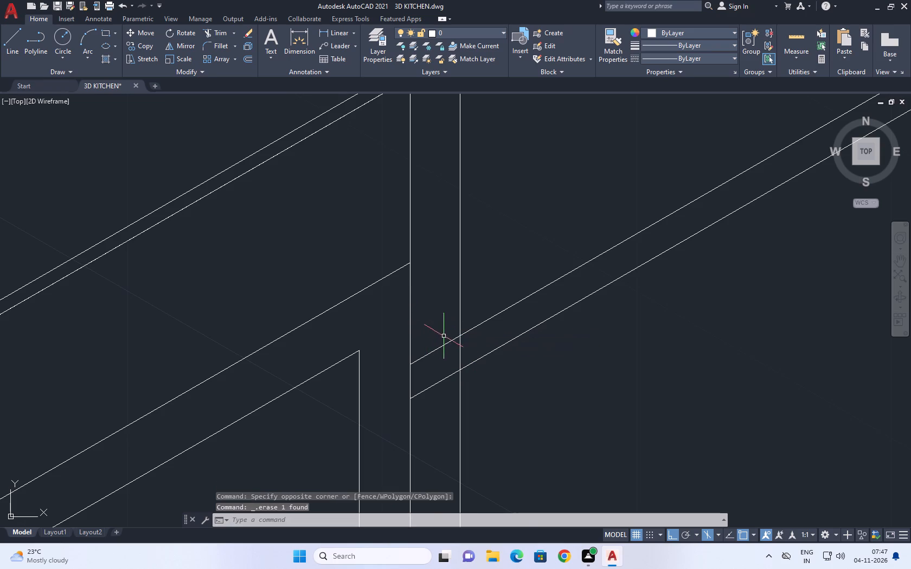
Draw two 150° lines from the band's top and bottom lines at the copied divider, back past the hob-side drawer unit's edge.
key(l)
key(space)
click(460, 334)
scroll(406, 311, up, 2)
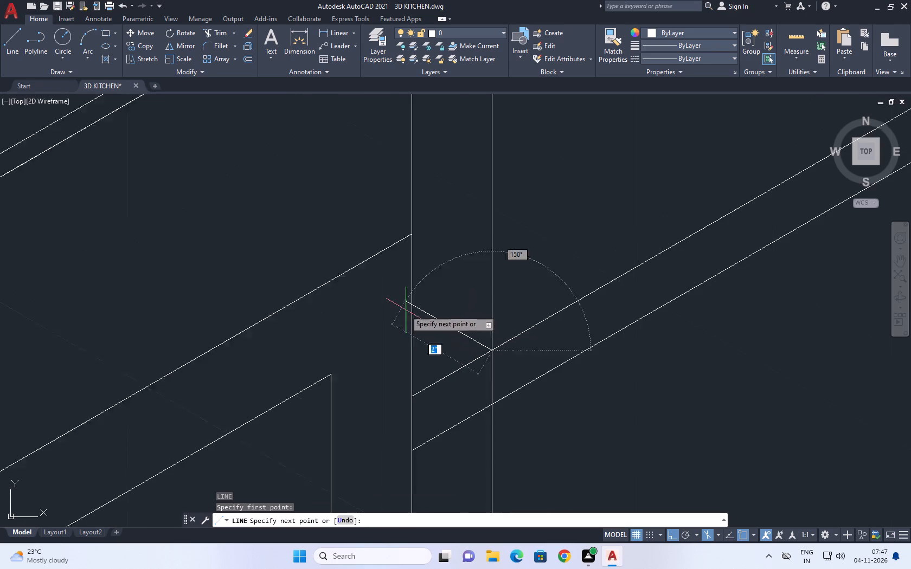
click(391, 293)
key(space)
middle_drag(543, 391, 534, 333)
key(space)
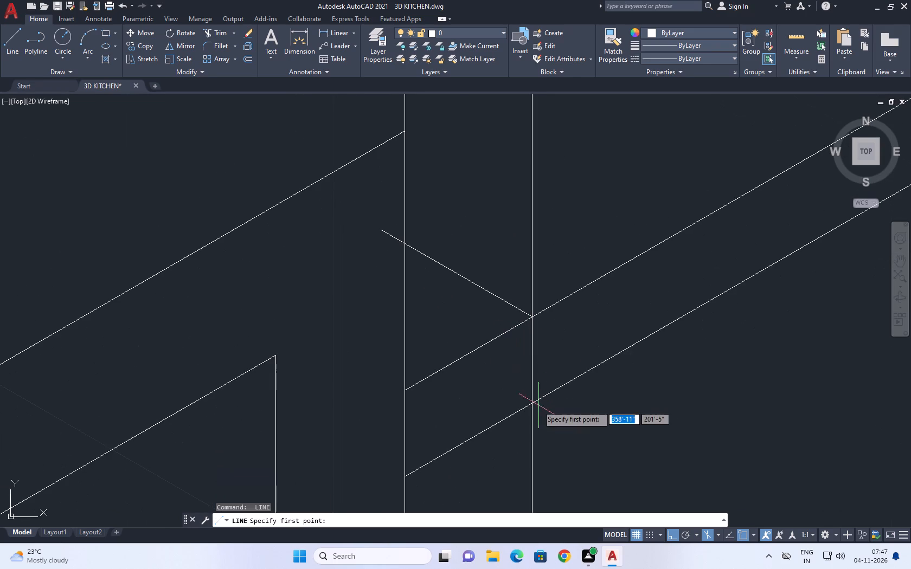
click(530, 404)
click(341, 327)
key(space)
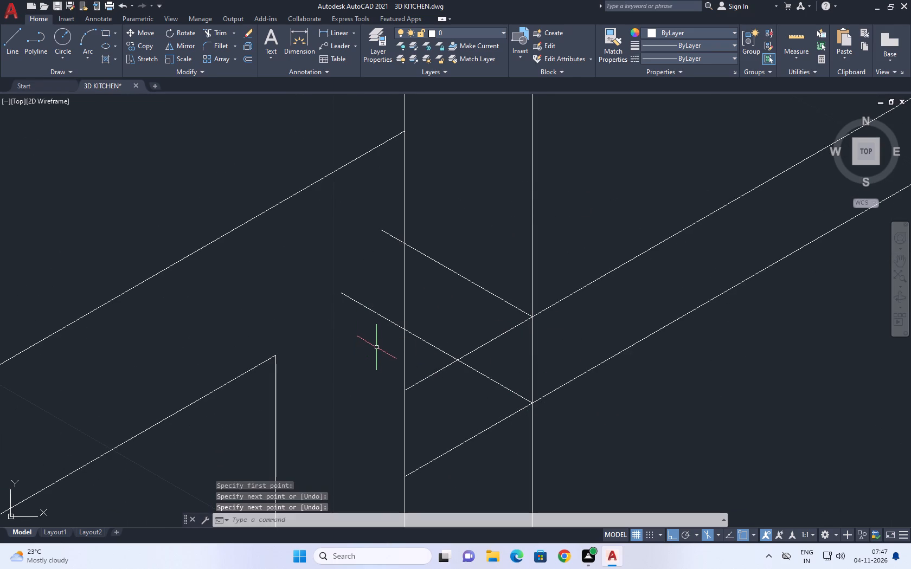
Trim the band lines between the drawer unit's edge and the copied divider, plus the new 150° lines' ends past that edge.
text(TR)
key(space)
drag(416, 359, 421, 348)
drag(459, 457, 459, 435)
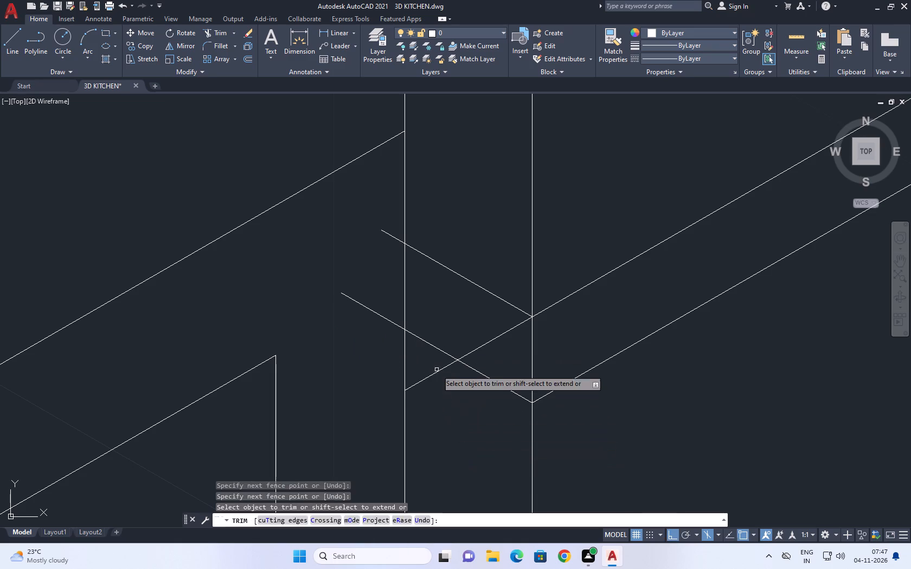
click(435, 364)
click(442, 393)
click(476, 350)
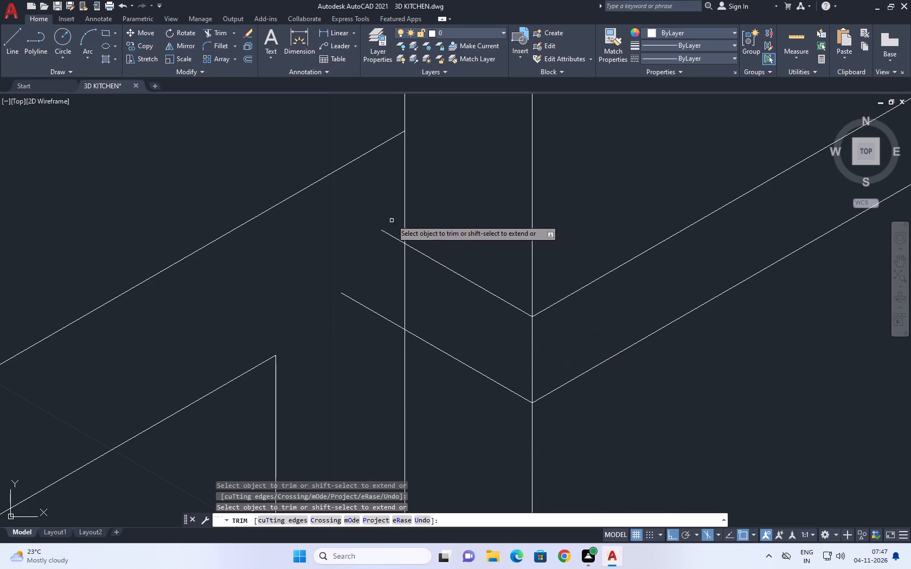
click(392, 215)
drag(338, 350, 345, 359)
scroll(404, 357, down, 5)
key(space)
Copy the band's lower line across the two plain fronts 2" straight down.
scroll(489, 324, down, 3)
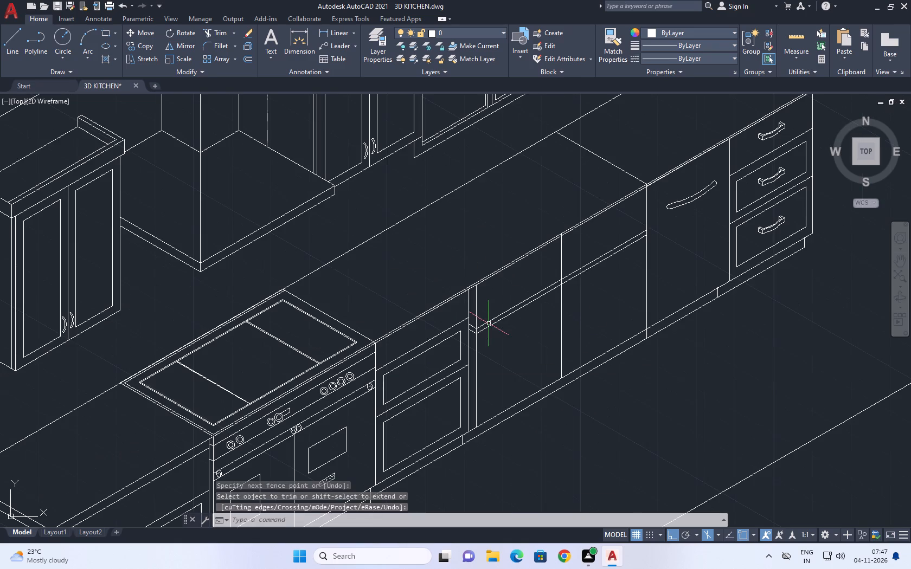
middle_drag(539, 360, 501, 306)
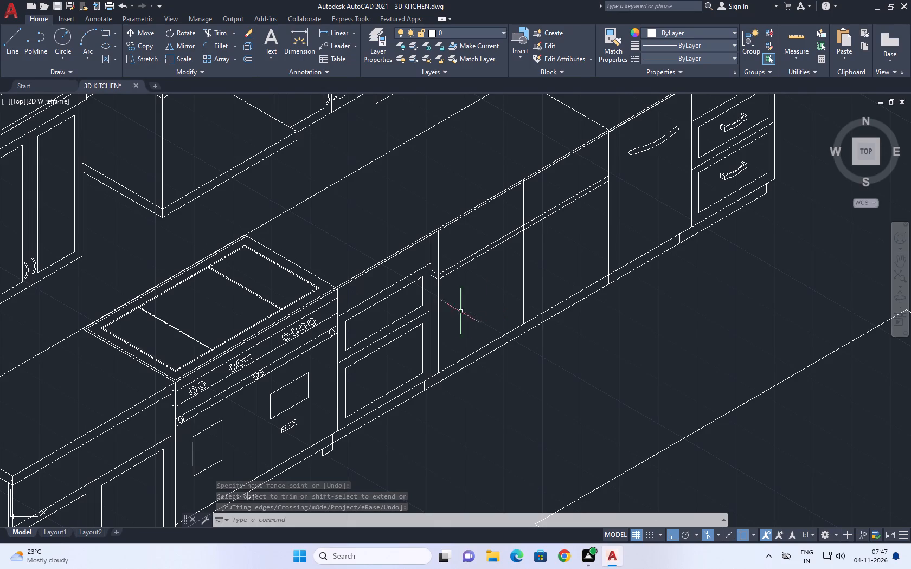
middle_drag(547, 314, 523, 330)
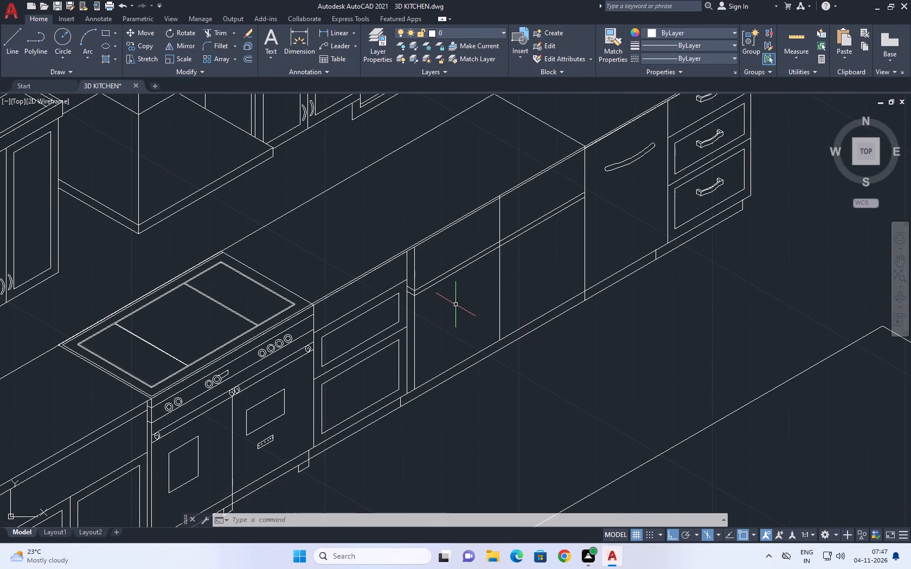
middle_drag(528, 318, 537, 345)
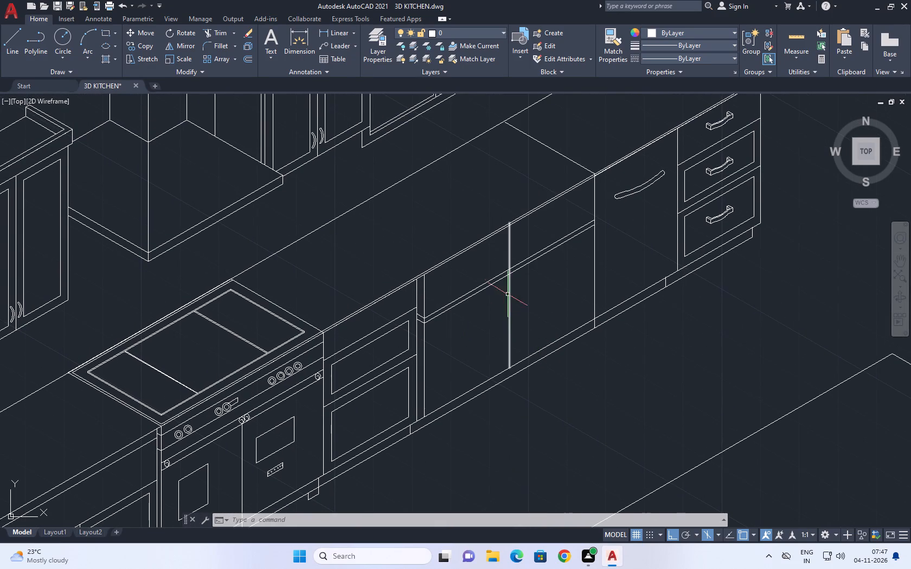
scroll(475, 292, up, 2)
click(478, 296)
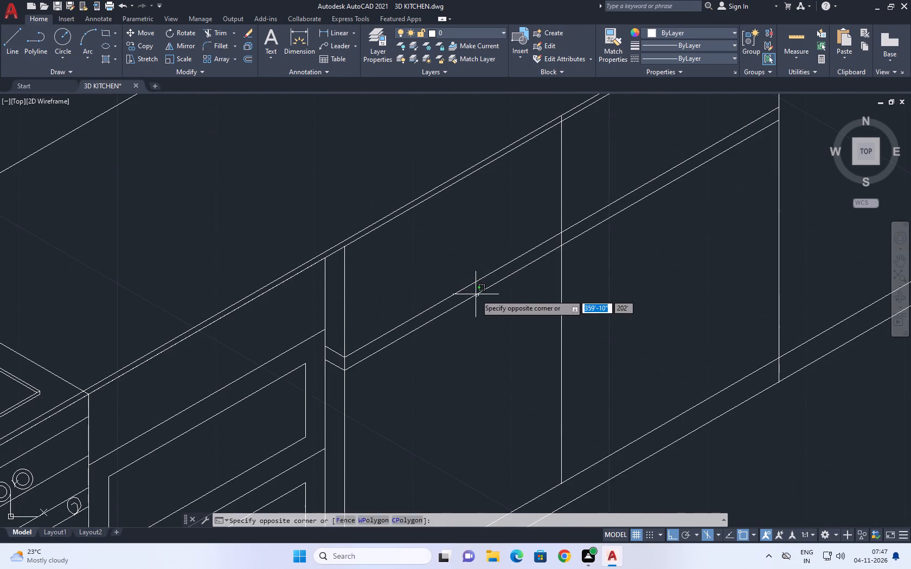
click(472, 293)
click(144, 49)
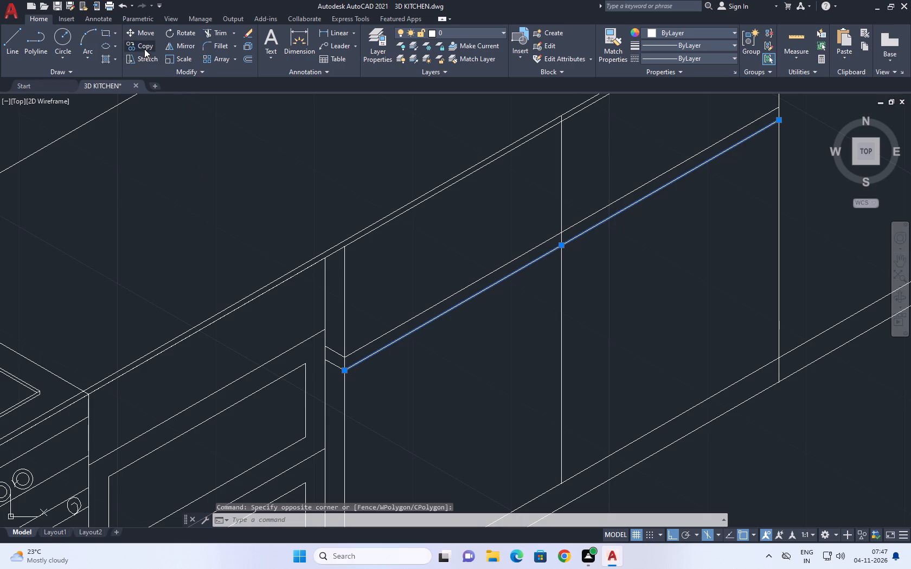
middle_drag(482, 326, 467, 214)
scroll(492, 250, down, 1)
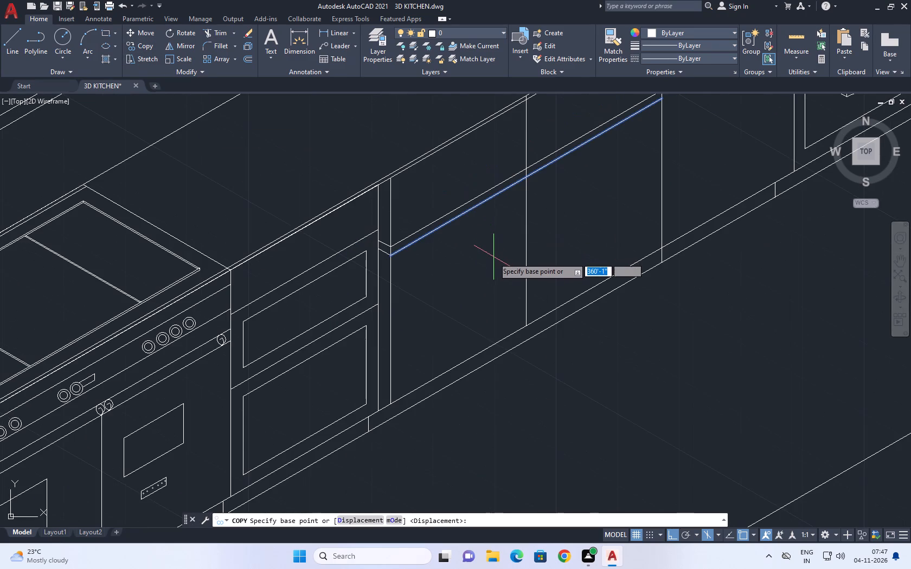
click(492, 243)
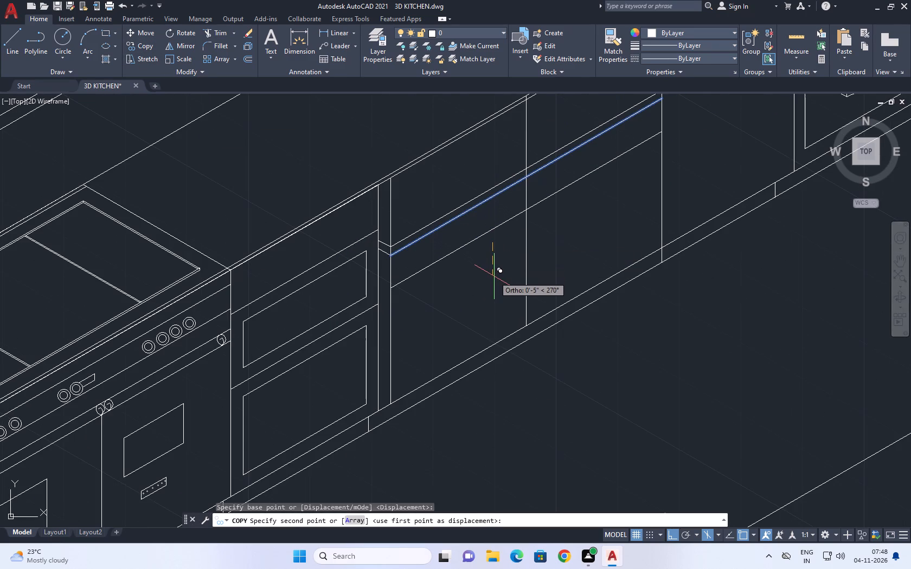
key(2)
key(Return)
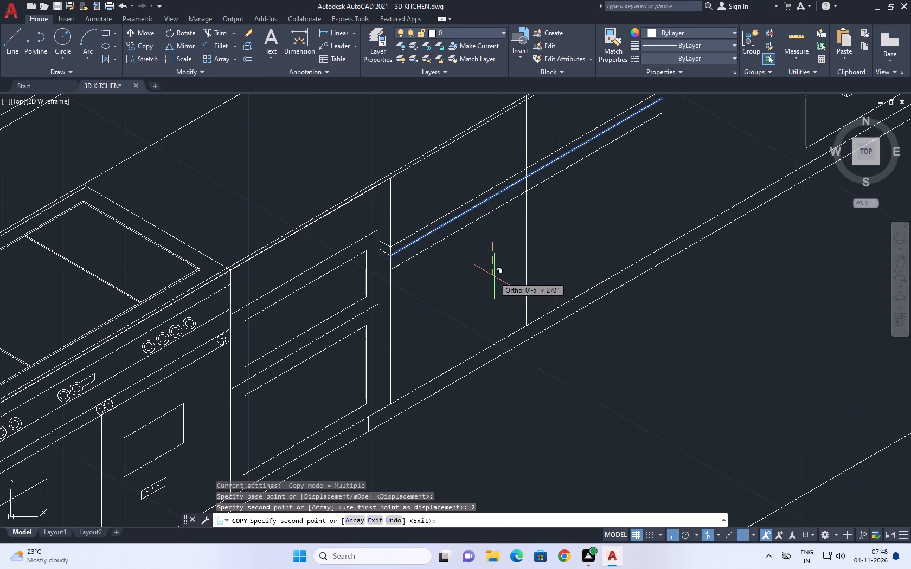
right_click(503, 255)
click(529, 279)
Copy the vertical divider beside the curved-handle cabinet 2" at 210° into the second plain front, using the top isoplane.
middle_drag(650, 181, 645, 217)
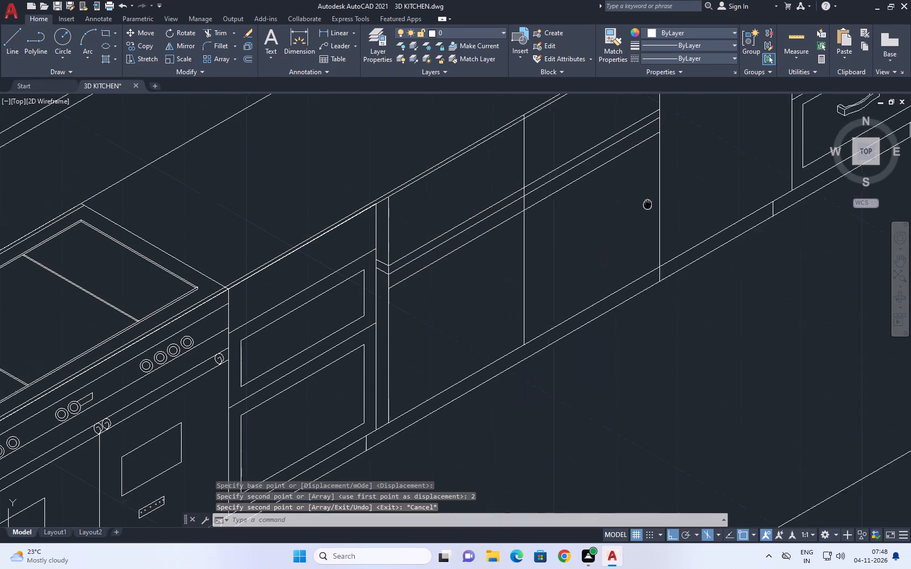
middle_drag(645, 217, 640, 241)
click(654, 214)
click(639, 222)
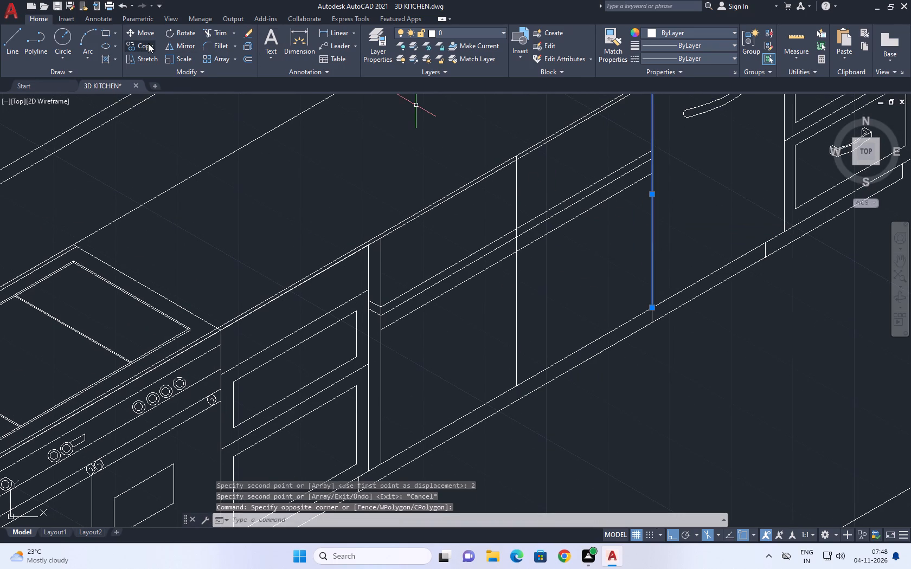
click(144, 40)
click(636, 272)
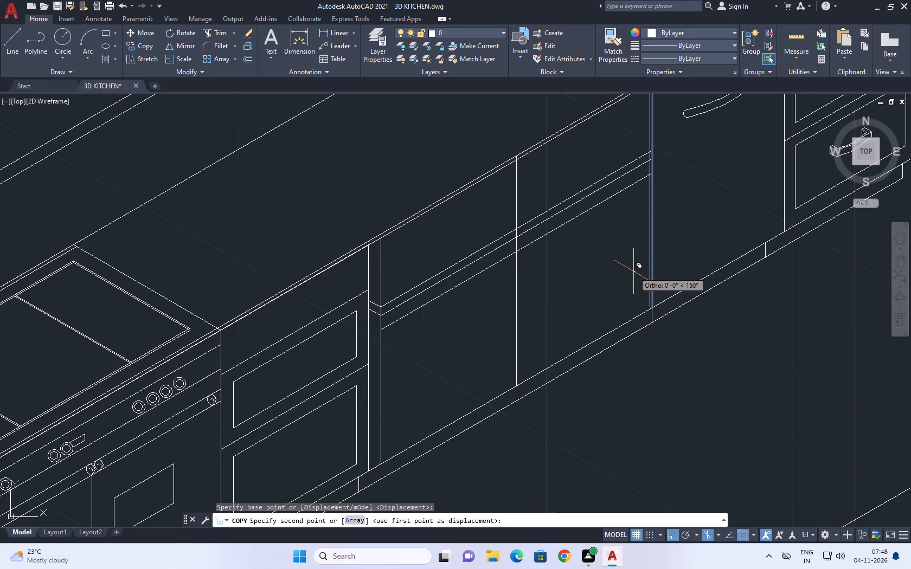
key(F5)
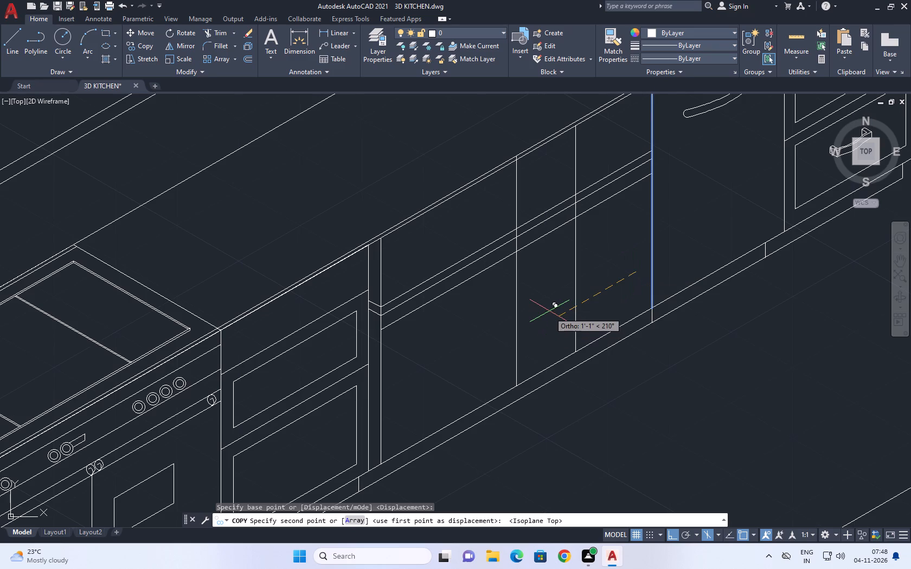
key(2)
key(Return)
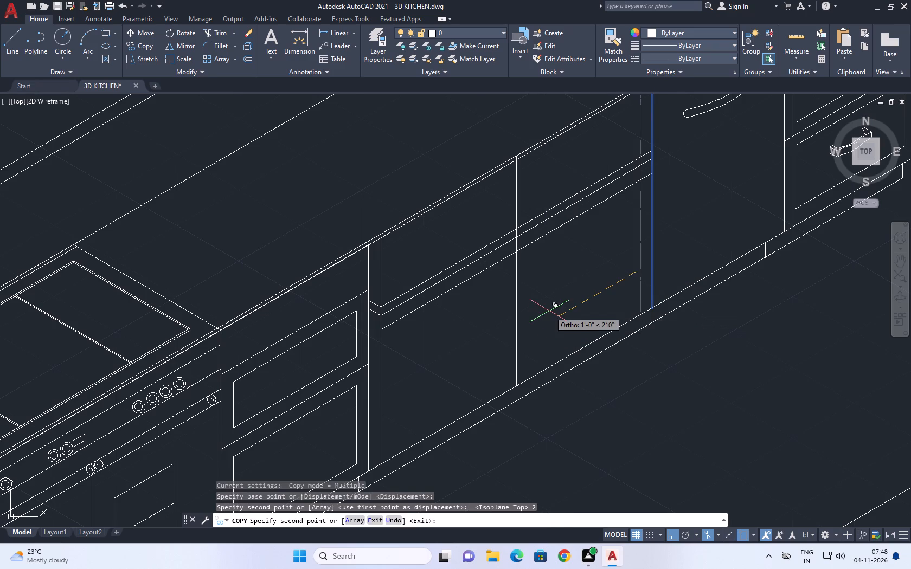
right_click(560, 301)
click(601, 319)
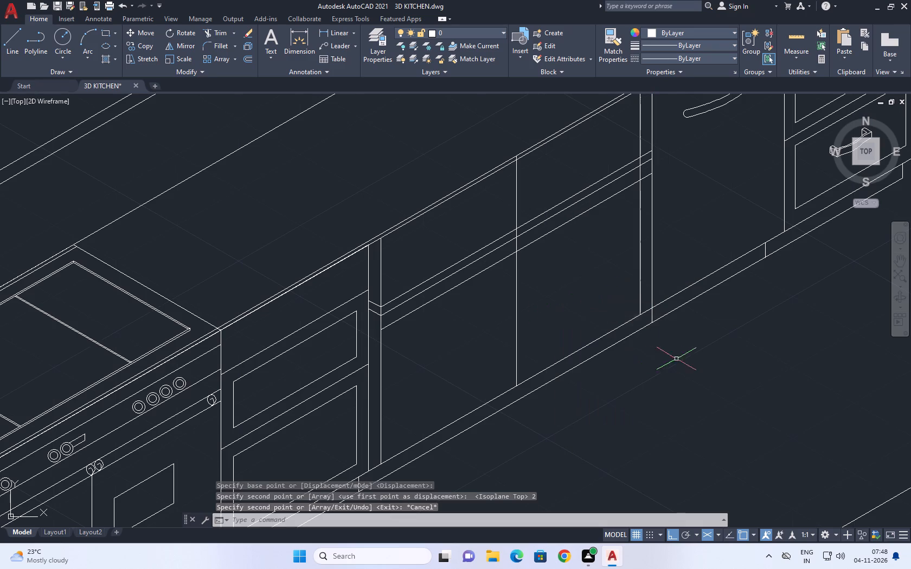
Trim the plain fronts' bottom line between the paired vertical lines at both outer ends of the two fronts.
middle_drag(479, 423, 488, 416)
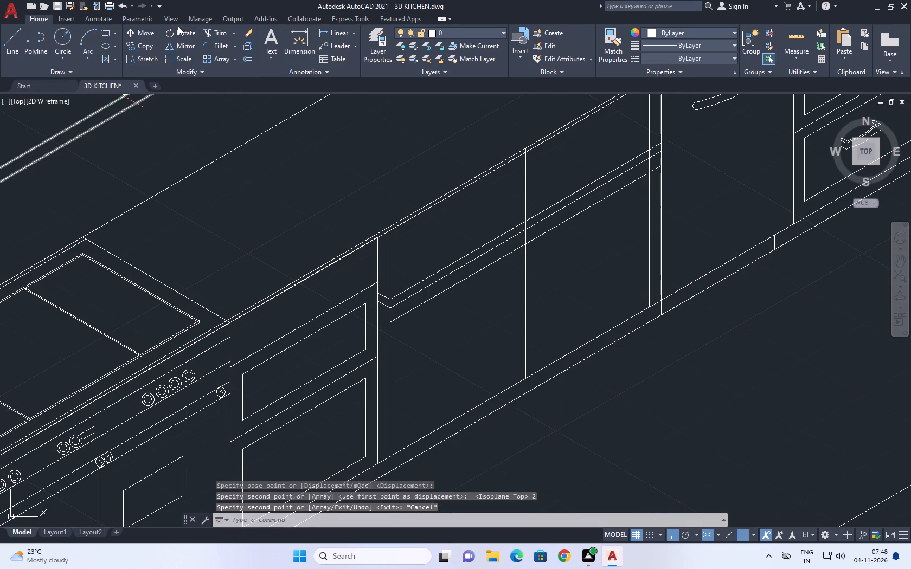
click(220, 31)
middle_drag(336, 323, 344, 222)
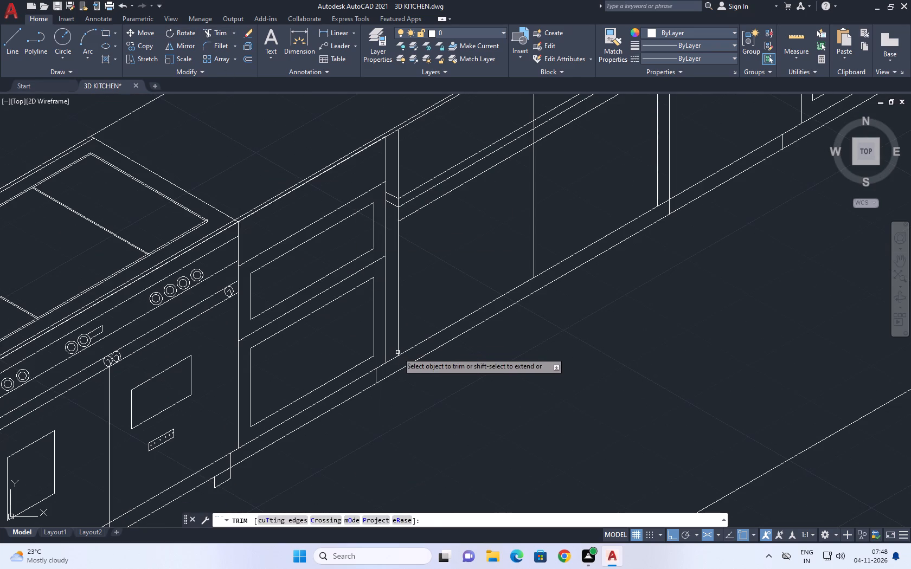
click(390, 359)
scroll(672, 205, up, 1)
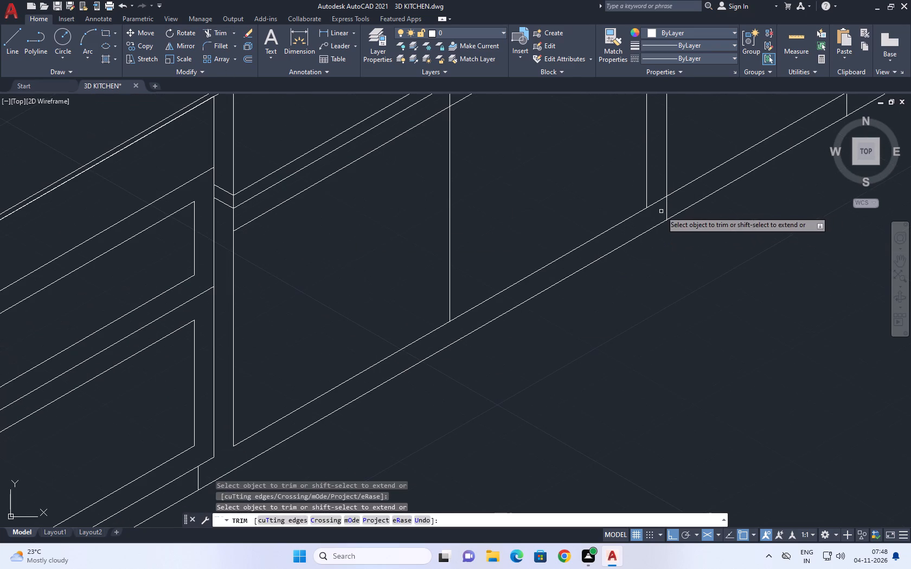
click(657, 203)
right_click(555, 180)
click(583, 198)
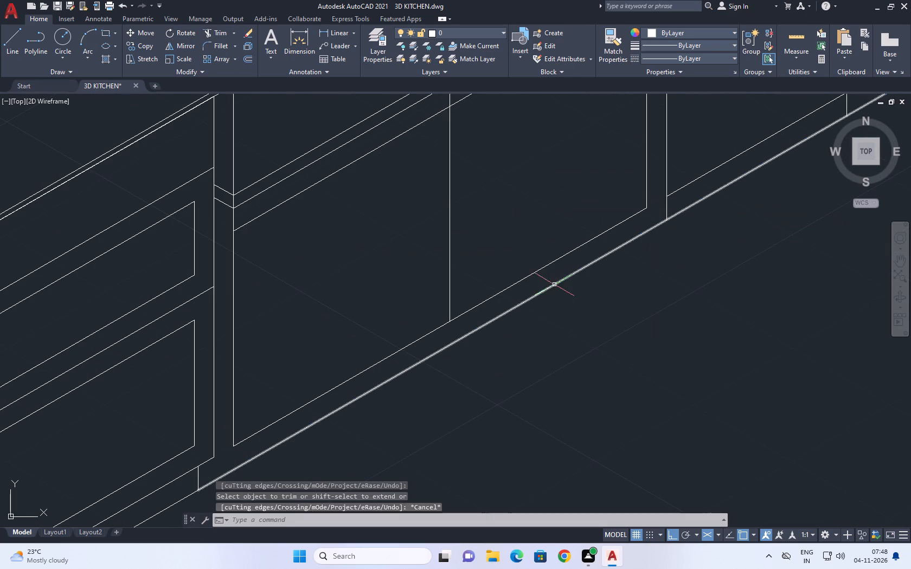
Copy the trimmed bottom line of the two plain fronts 2" straight up, using the right isoplane.
click(554, 285)
right_drag(546, 277, 541, 278)
click(592, 196)
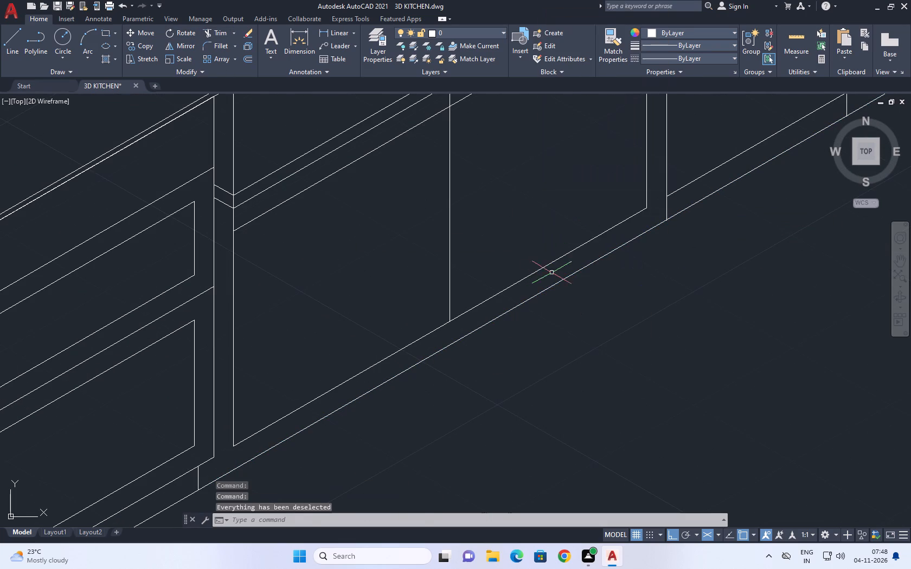
click(551, 274)
click(538, 245)
middle_drag(544, 208, 606, 204)
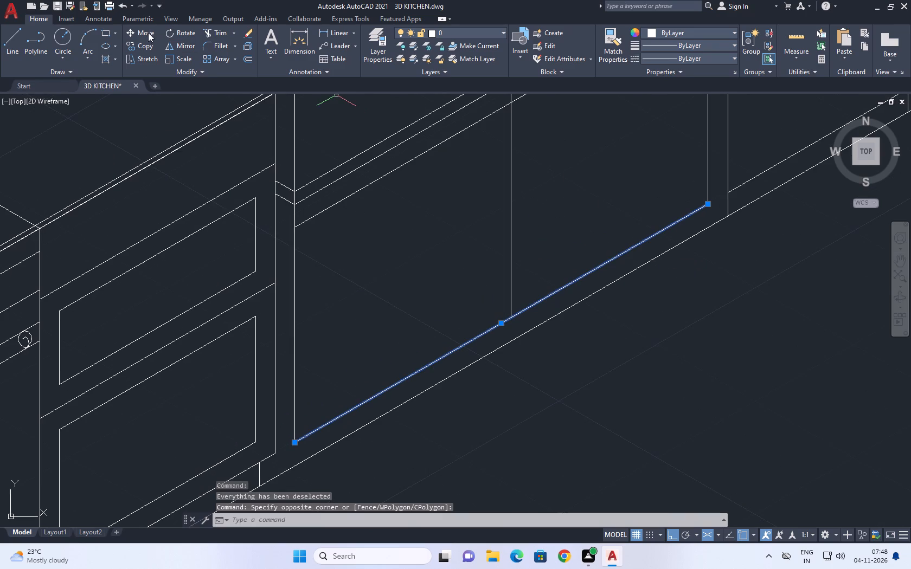
click(143, 46)
click(390, 353)
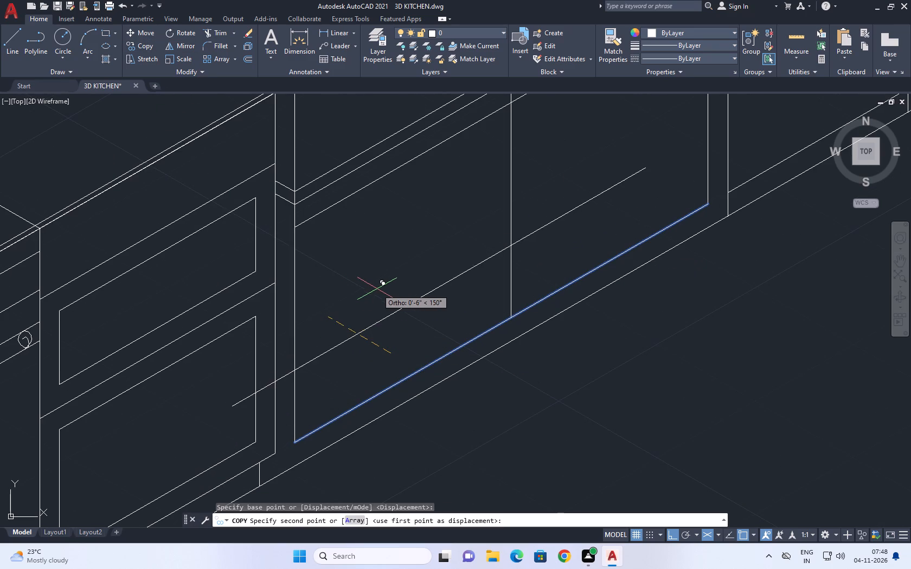
key(F5)
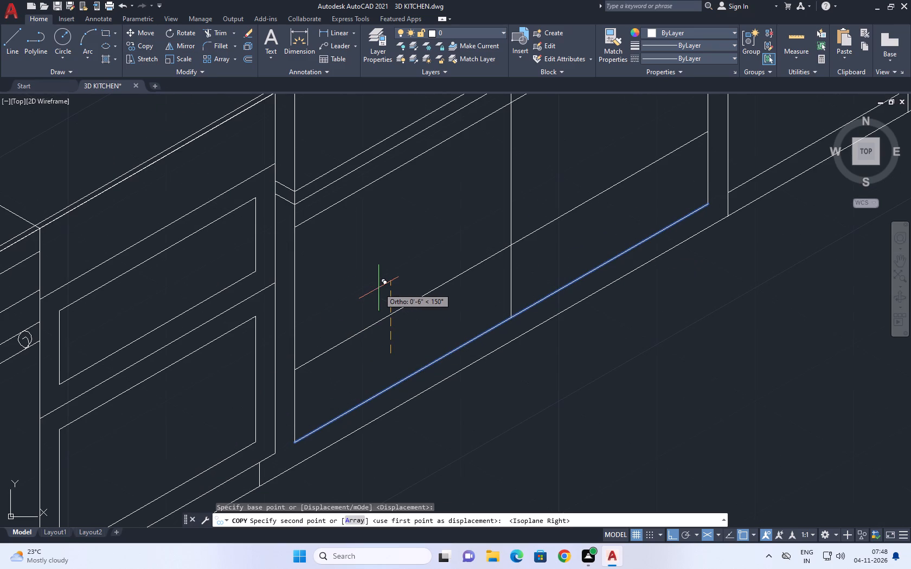
key(2)
key(Return)
right_click(362, 248)
click(401, 263)
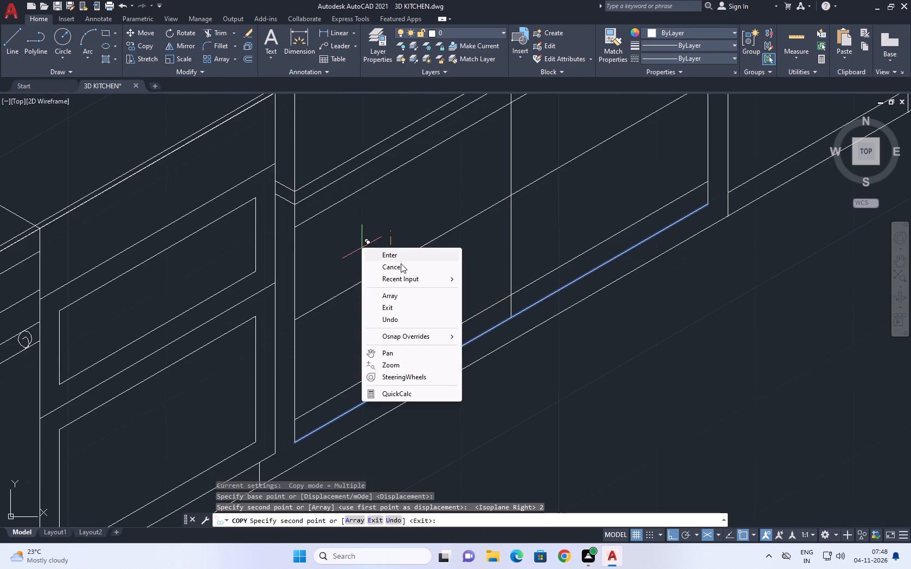
scroll(401, 265, down, 2)
middle_drag(416, 257, 418, 287)
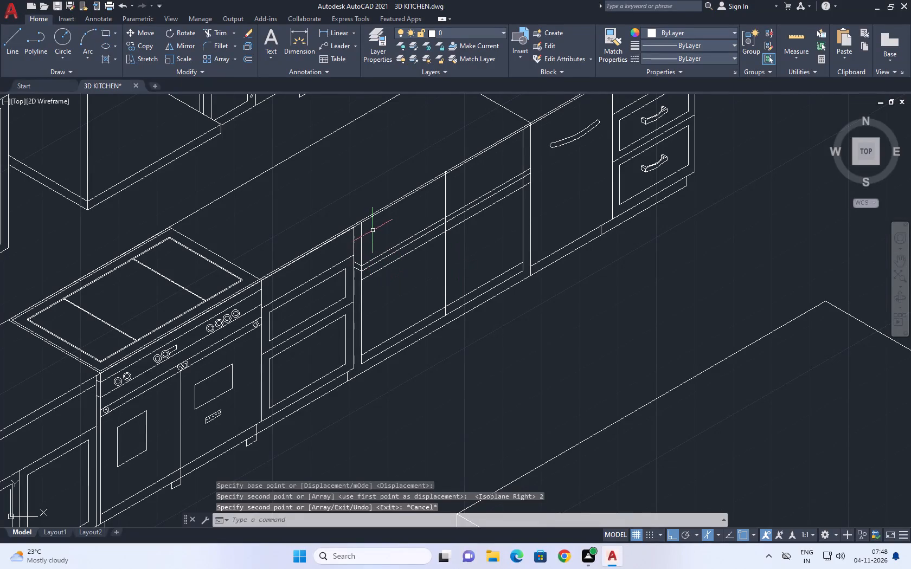
Copy the vertical line at the drawer-side end of the plain fronts 2" at 30° into the first front.
click(362, 293)
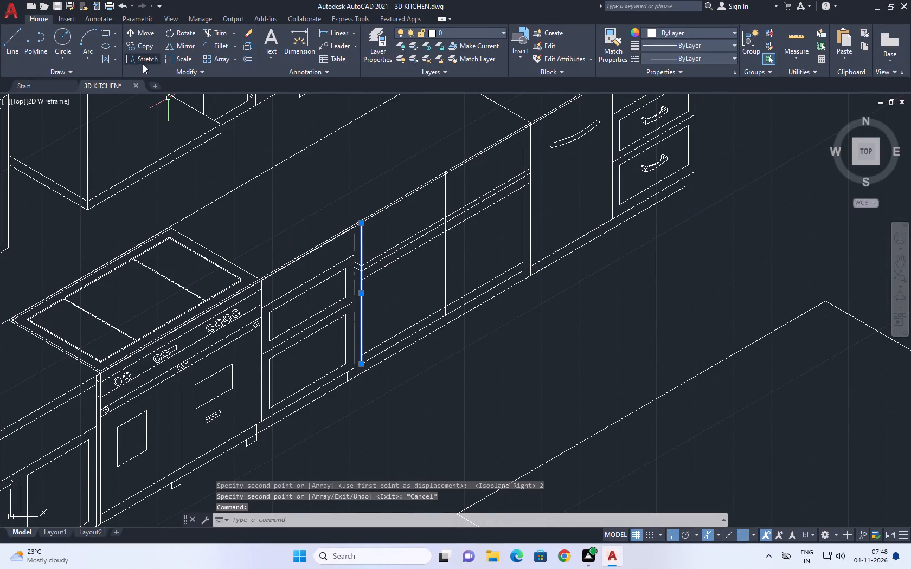
click(145, 48)
scroll(405, 319, up, 3)
click(409, 294)
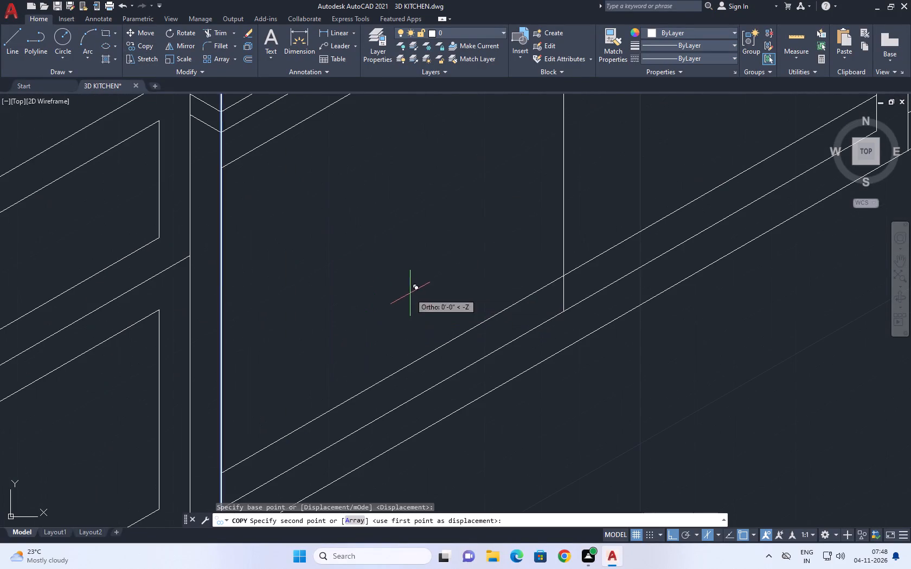
key(2)
key(Return)
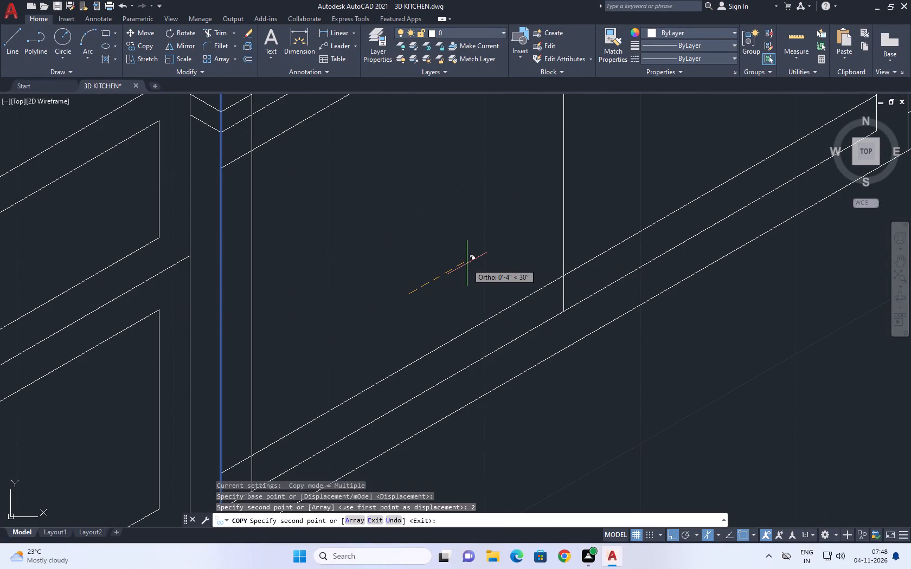
right_click(415, 235)
click(451, 255)
scroll(451, 254, down, 2)
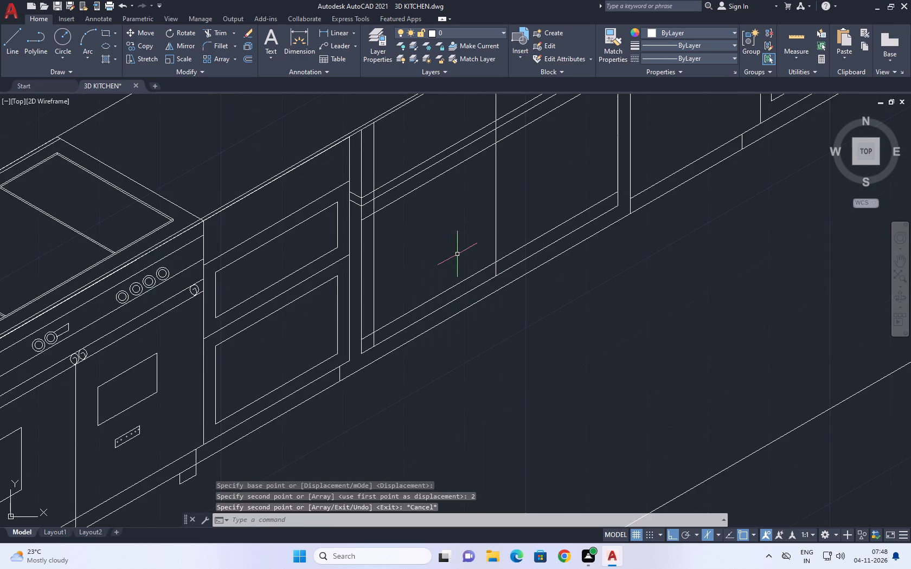
Trim the copied vertical line above the band and the overlapping line ends at the drawer-side bottom frame corner.
middle_drag(470, 256, 433, 287)
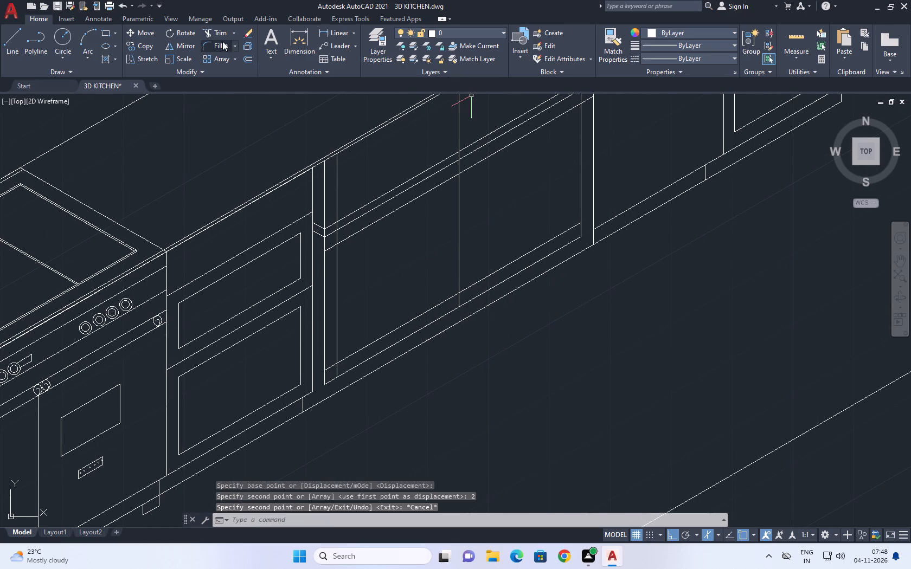
click(221, 28)
click(217, 33)
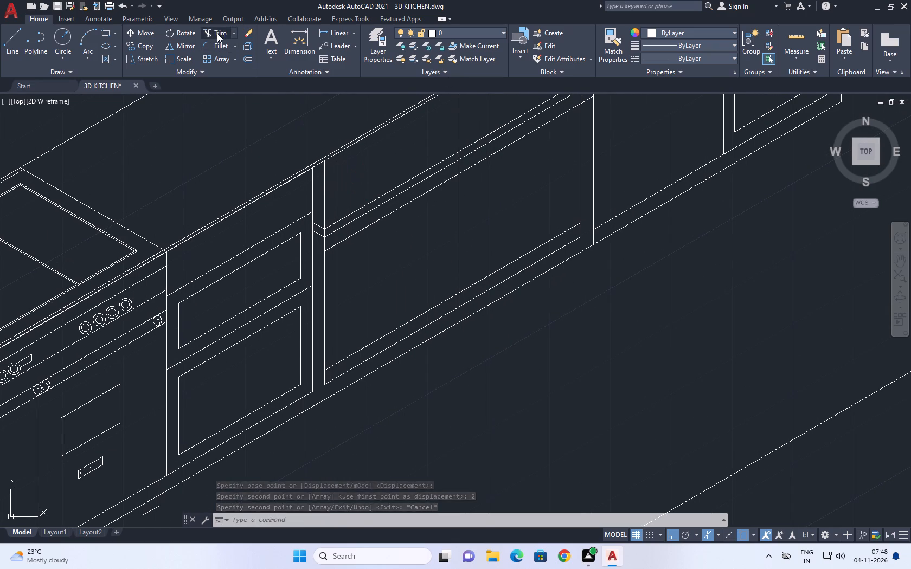
click(336, 180)
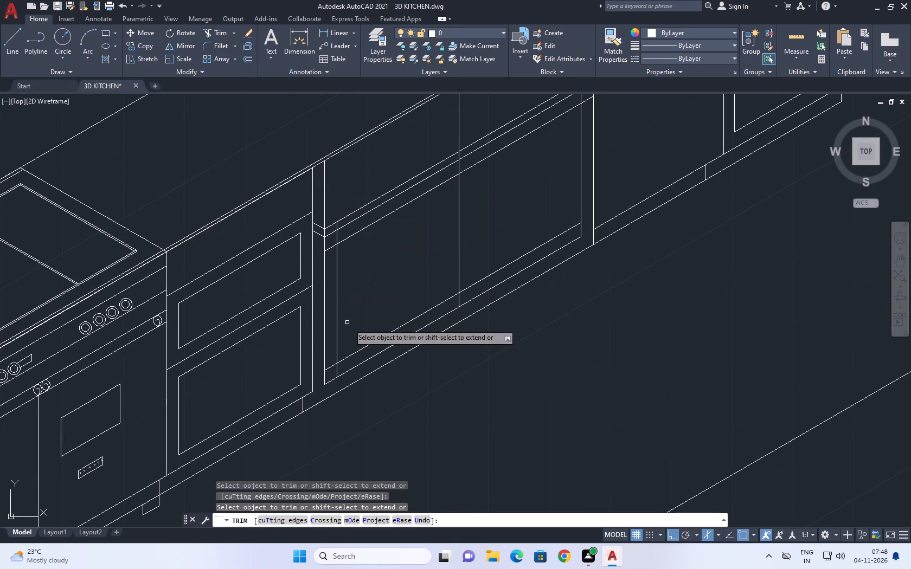
scroll(339, 367, up, 4)
click(324, 389)
click(292, 341)
scroll(298, 344, down, 4)
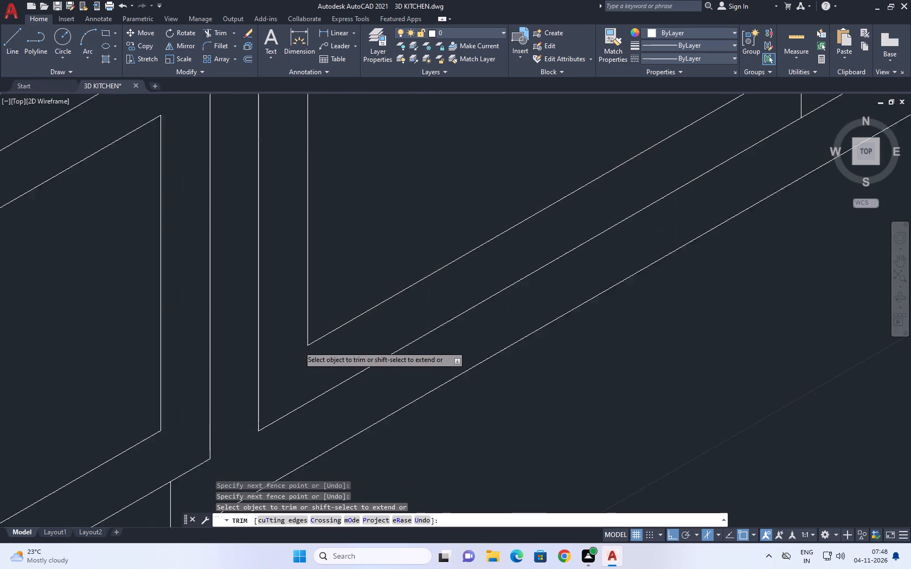
Trim the vertical frame line below the raised bottom frame line at the curved-handle cabinet end.
middle_drag(525, 215, 496, 290)
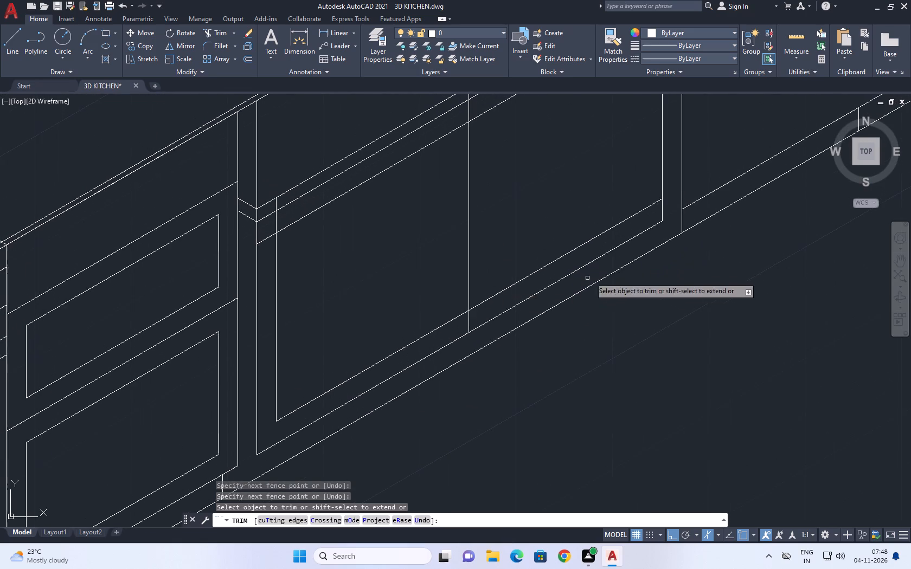
middle_drag(596, 220, 577, 303)
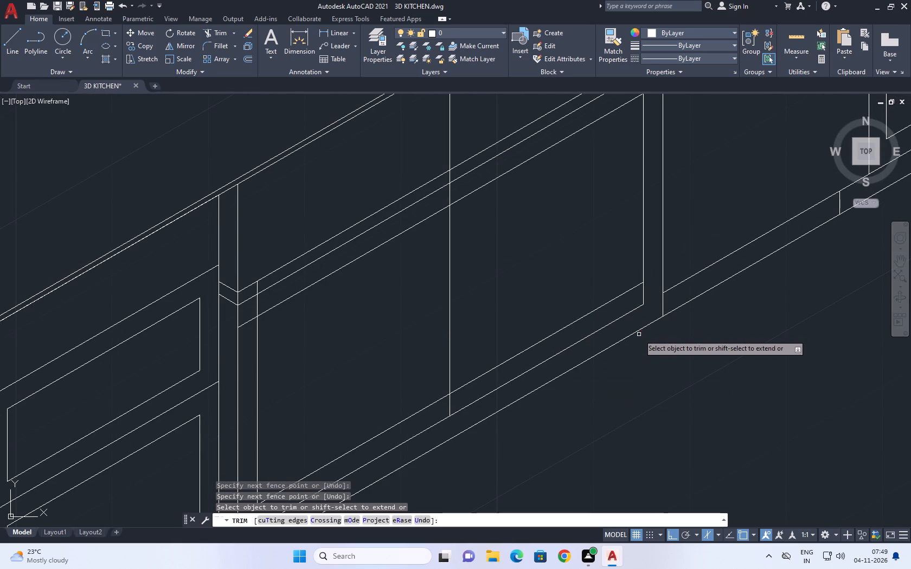
scroll(663, 338, down, 1)
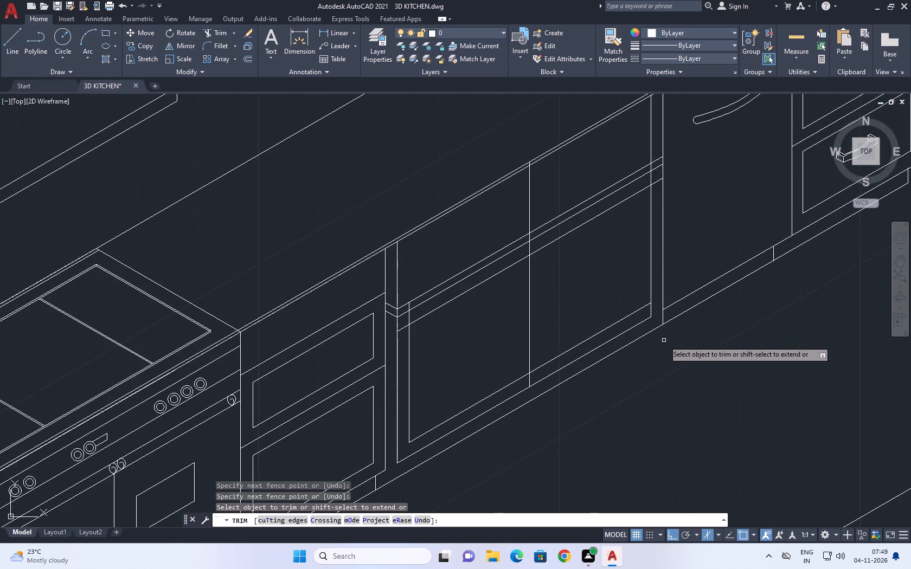
scroll(665, 345, down, 1)
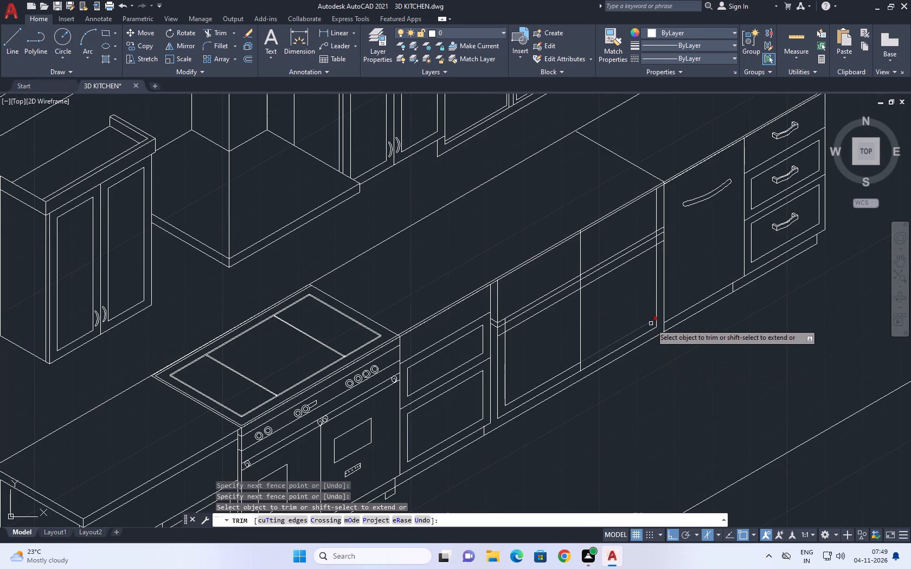
scroll(637, 350, up, 1)
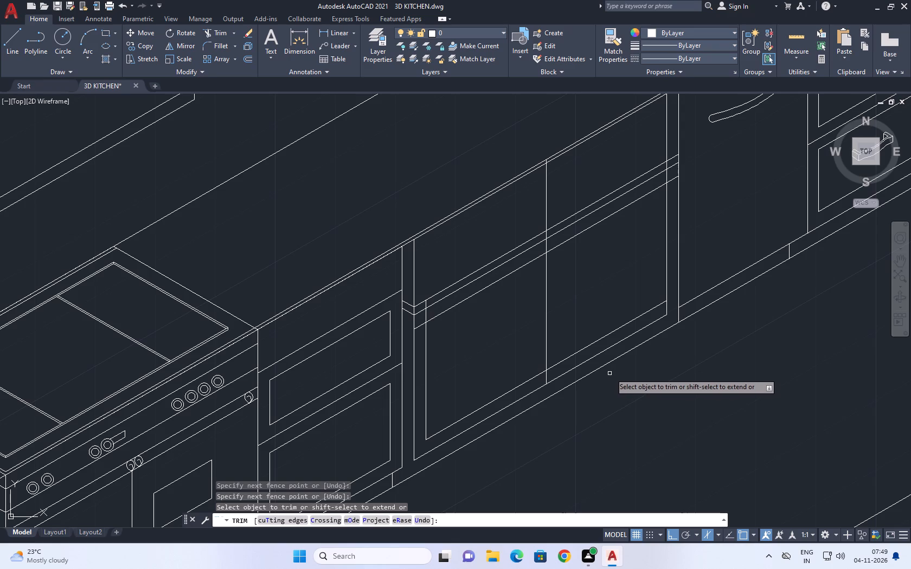
click(665, 309)
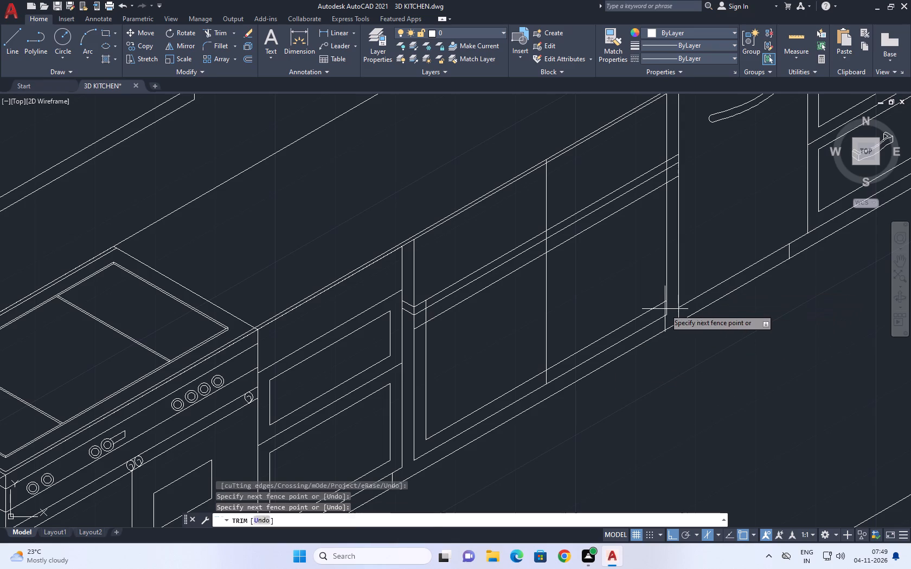
click(669, 307)
right_click(705, 346)
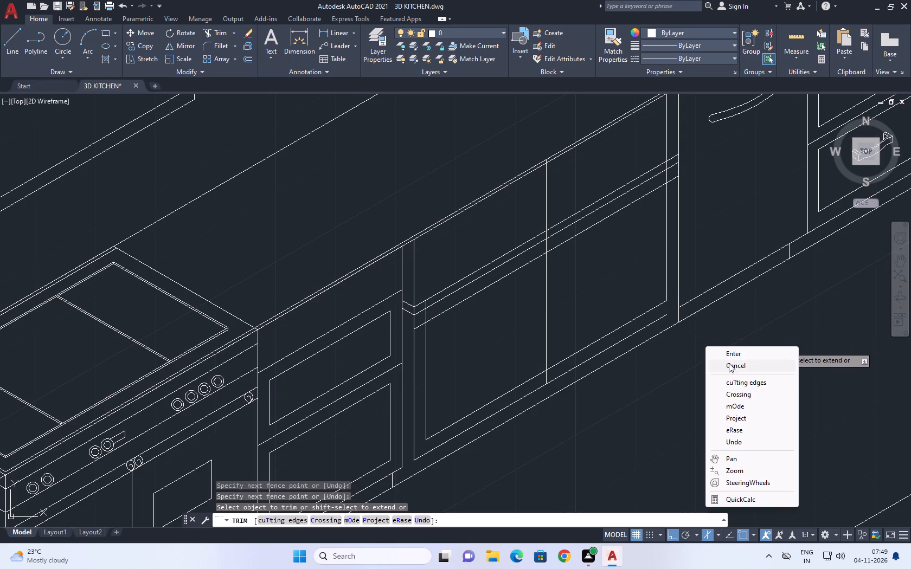
click(729, 362)
Stretch both ends of the plain fronts' bottom line out to the curved-handle cabinet's vertical edge and the hob-side drawer unit's bottom corner.
scroll(664, 316, up, 1)
click(665, 324)
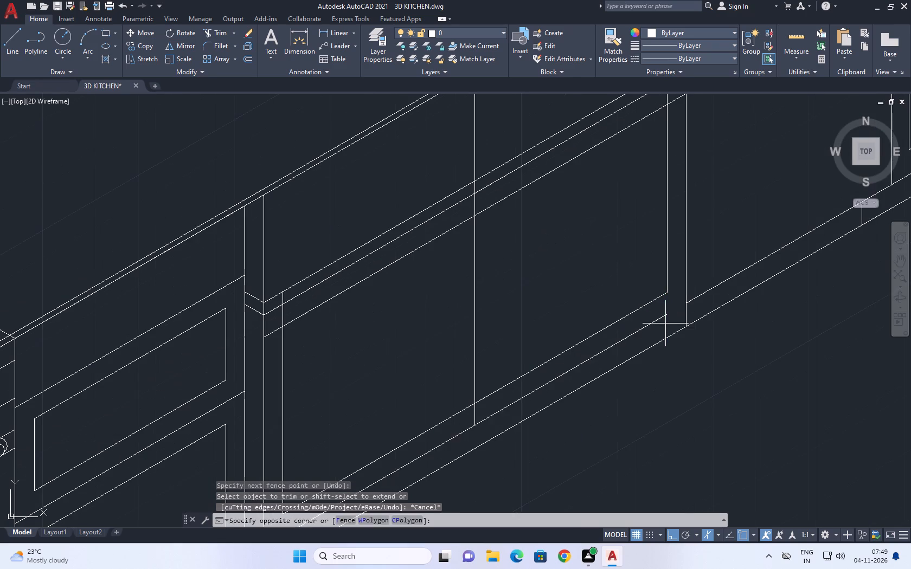
click(659, 302)
click(668, 314)
click(686, 304)
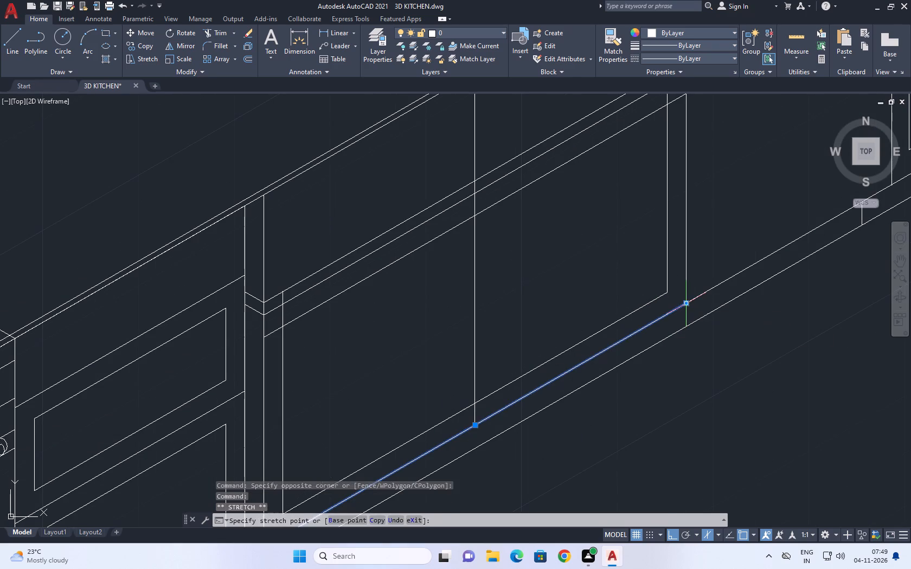
scroll(698, 282, down, 3)
scroll(606, 327, up, 1)
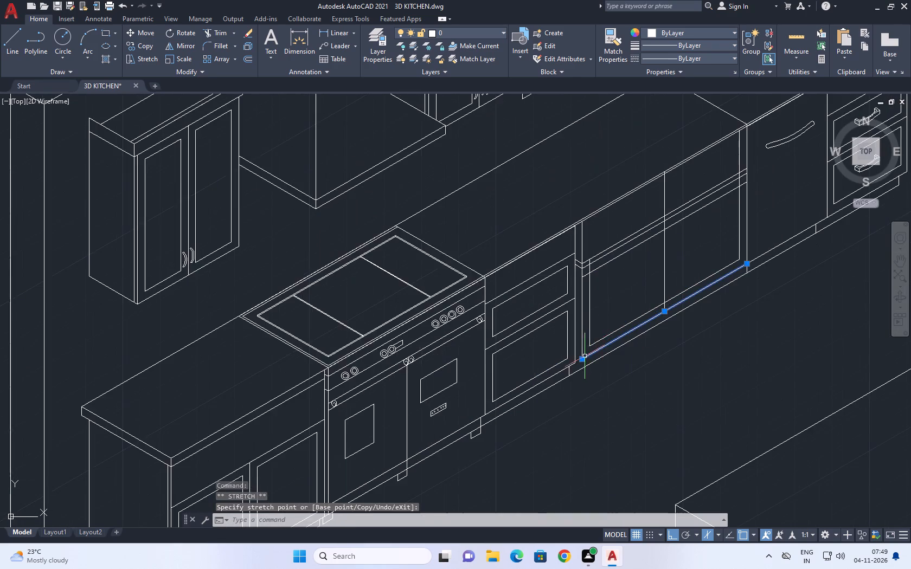
scroll(585, 356, up, 1)
click(581, 363)
click(568, 367)
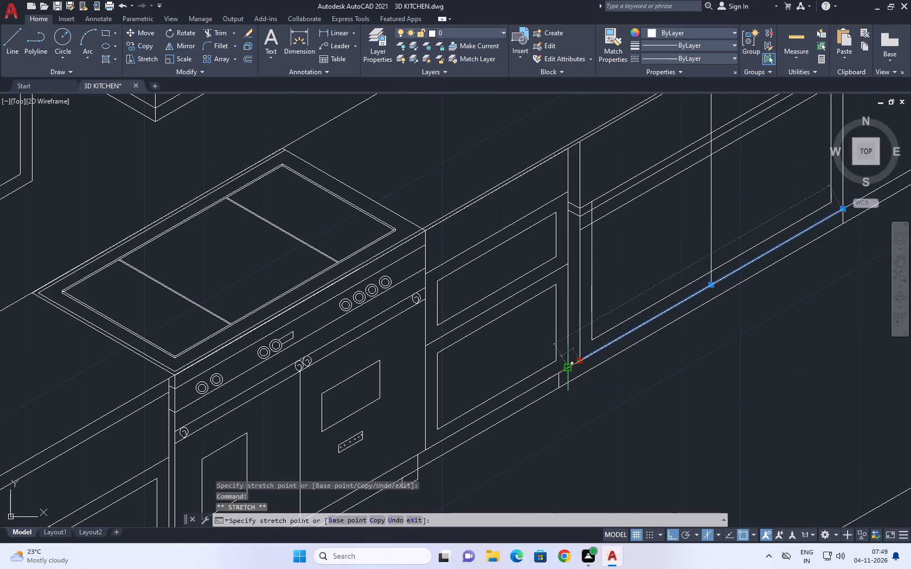
right_click(624, 365)
click(660, 281)
Trim the overlapping line ends at both outer upper corners of the door frame, just below the band.
middle_drag(665, 285, 623, 323)
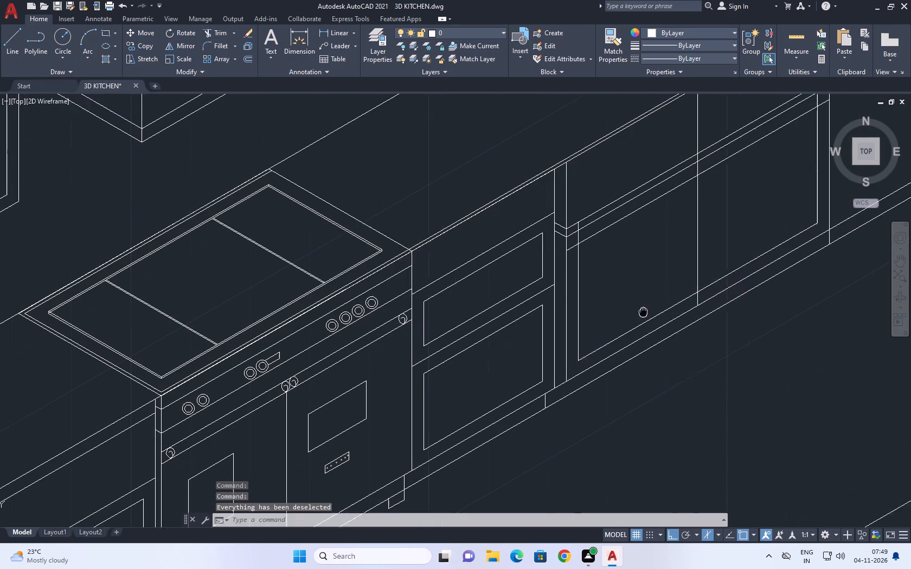
middle_drag(623, 323, 556, 329)
middle_drag(612, 340, 471, 337)
middle_drag(570, 347, 554, 344)
middle_drag(551, 347, 558, 367)
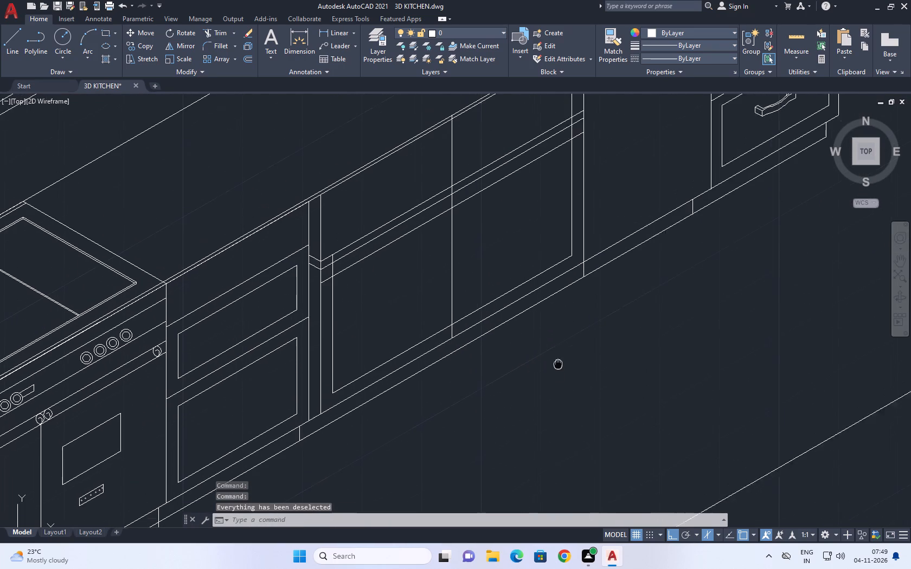
middle_drag(558, 367, 558, 377)
middle_drag(562, 366, 512, 355)
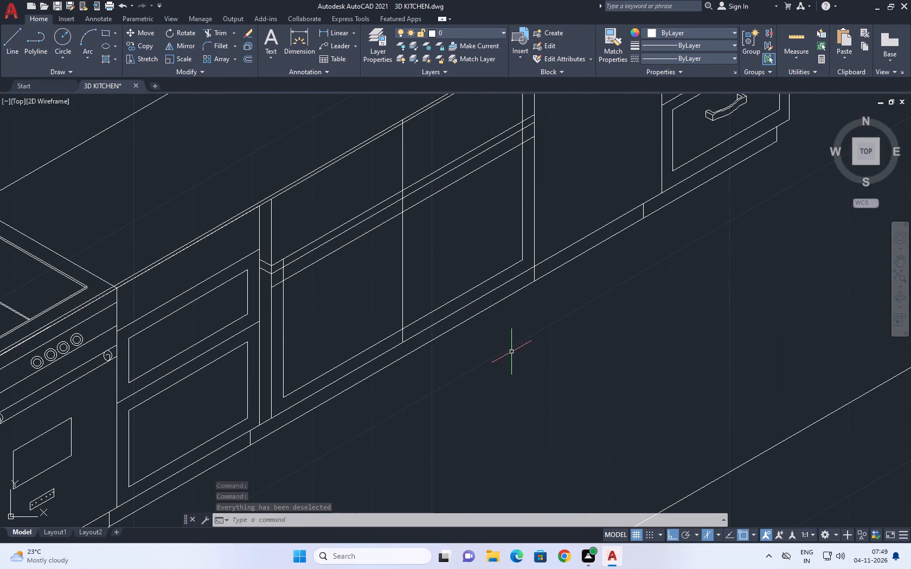
middle_drag(479, 209, 493, 217)
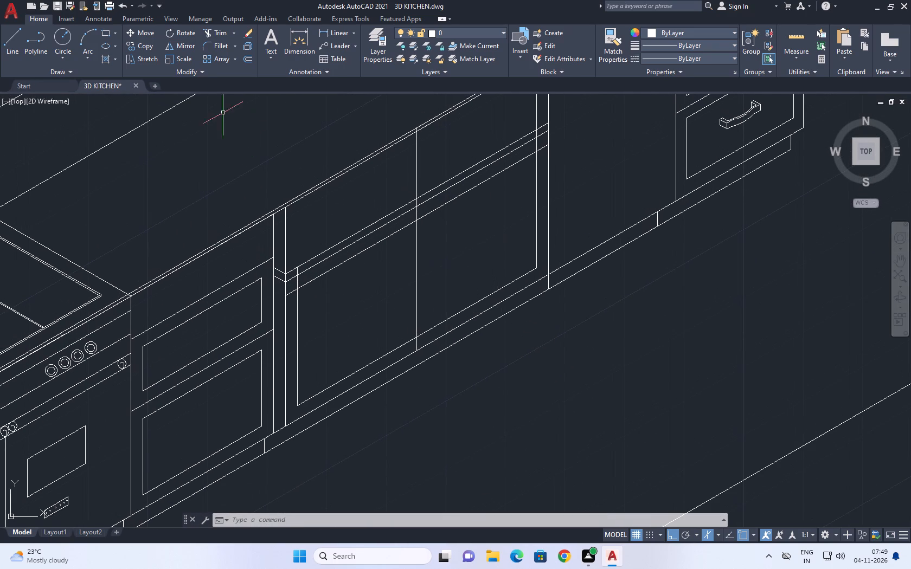
click(223, 29)
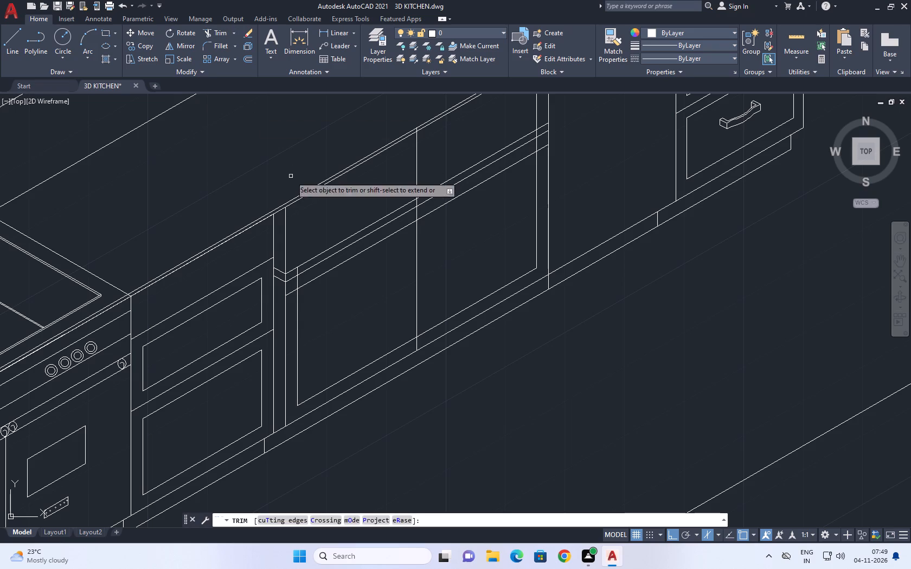
scroll(287, 295, up, 5)
drag(295, 299, 295, 292)
click(354, 197)
scroll(366, 198, down, 4)
middle_drag(497, 212, 365, 448)
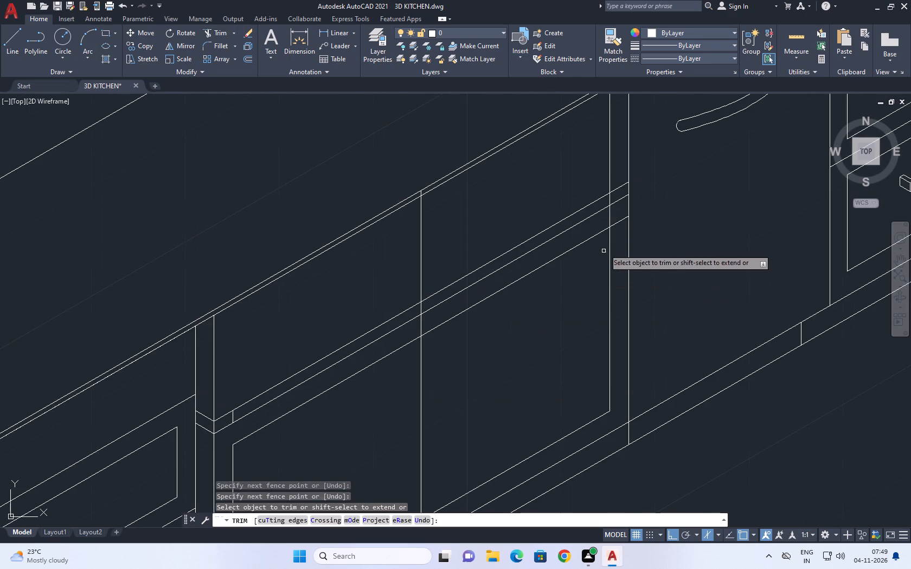
scroll(607, 228, up, 3)
click(594, 195)
drag(654, 266, 658, 273)
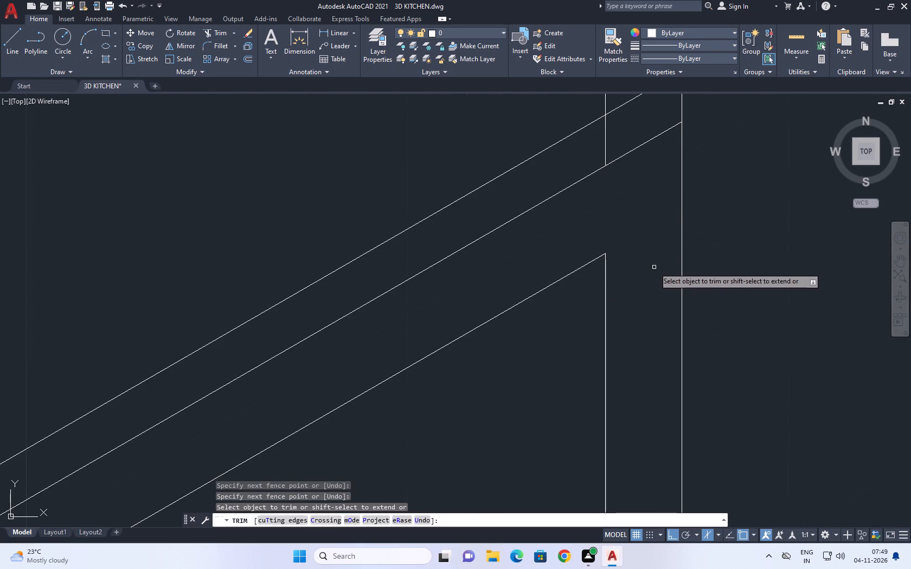
Trim the two inner vertical frame lines and the centre divider between the band's two lines.
scroll(651, 268, down, 1)
middle_drag(640, 240, 672, 356)
click(684, 290)
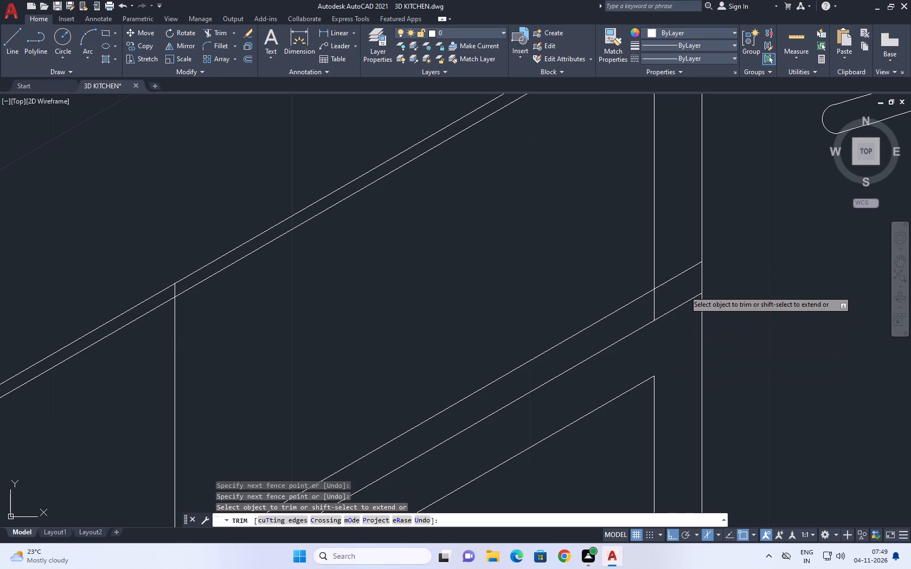
click(633, 315)
scroll(684, 284, down, 4)
scroll(525, 377, up, 6)
click(598, 354)
click(672, 292)
scroll(632, 299, down, 4)
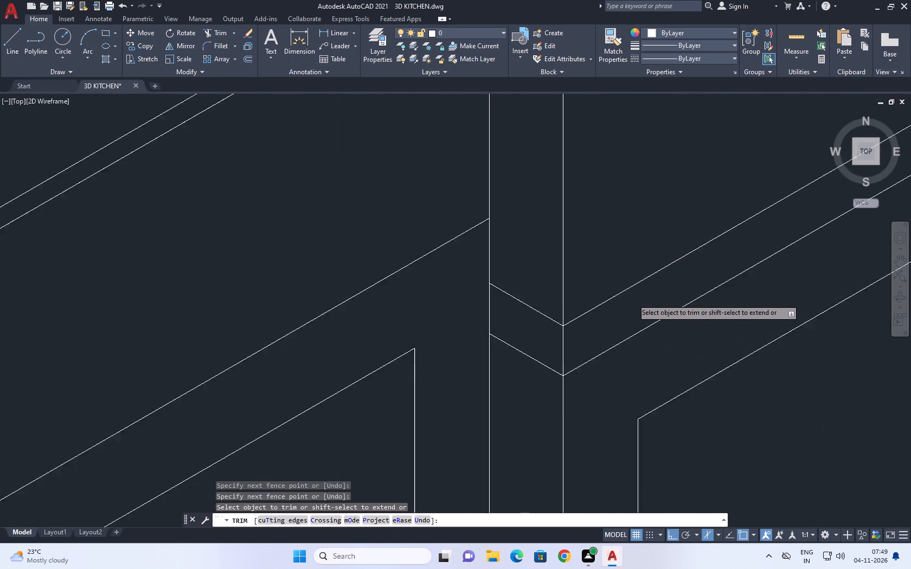
scroll(631, 300, down, 2)
scroll(677, 289, down, 1)
middle_drag(718, 258, 627, 294)
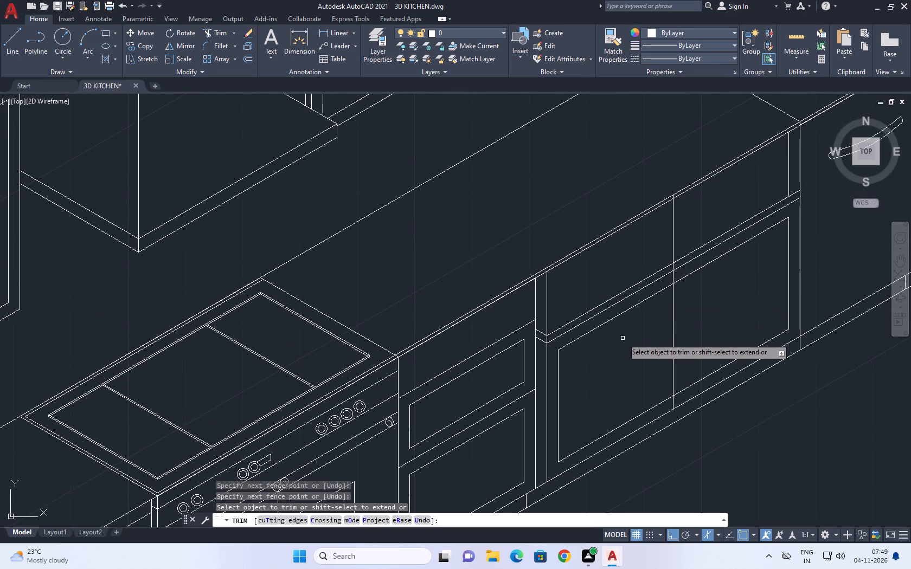
middle_drag(601, 331, 553, 325)
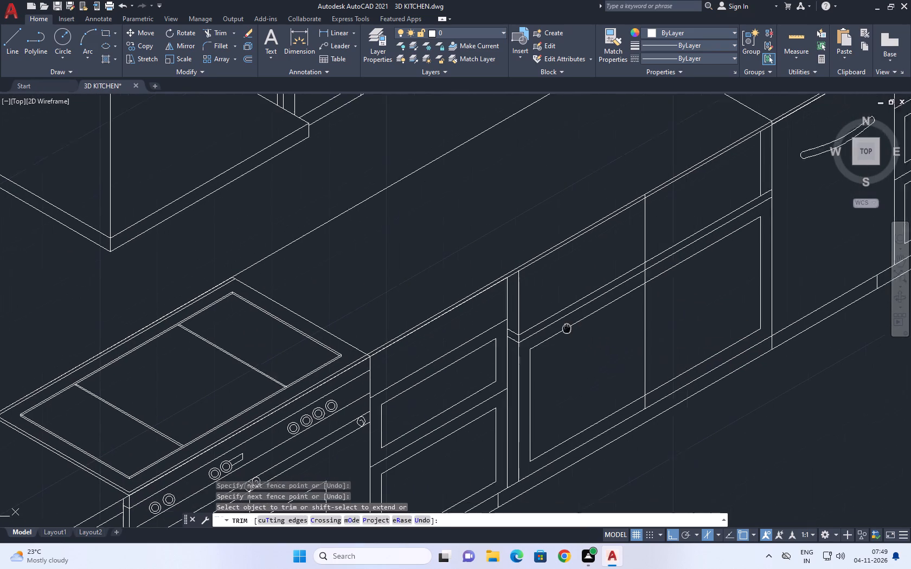
middle_drag(553, 325, 534, 319)
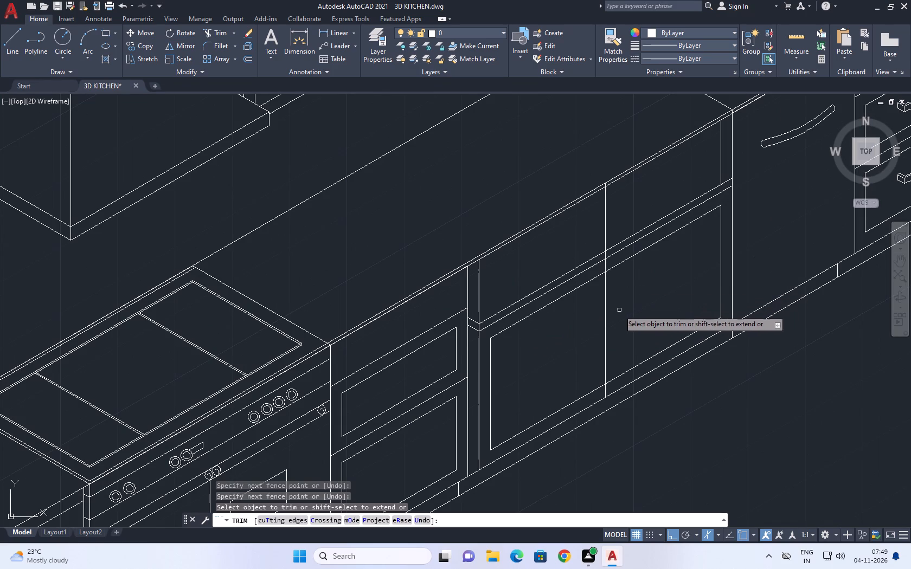
scroll(612, 255, up, 2)
click(587, 256)
click(599, 250)
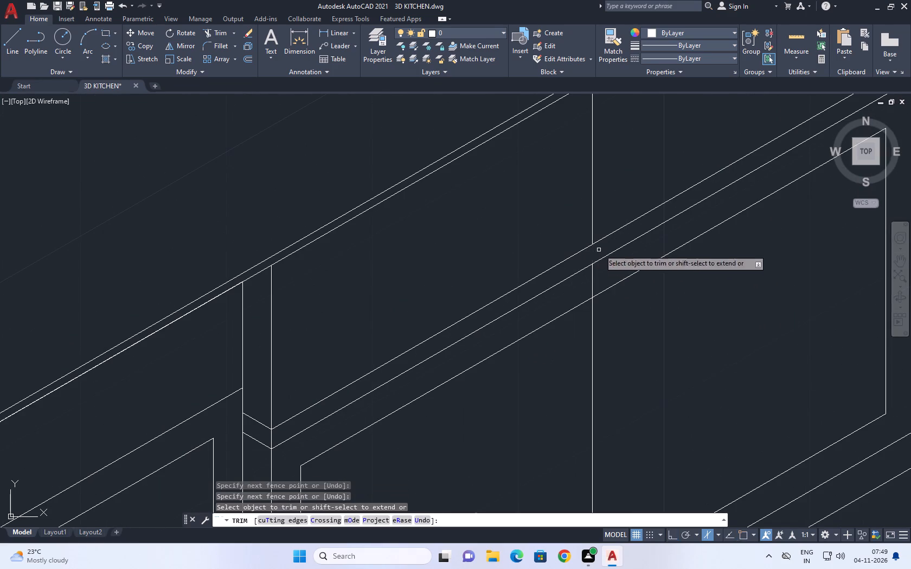
right_click(677, 340)
click(699, 360)
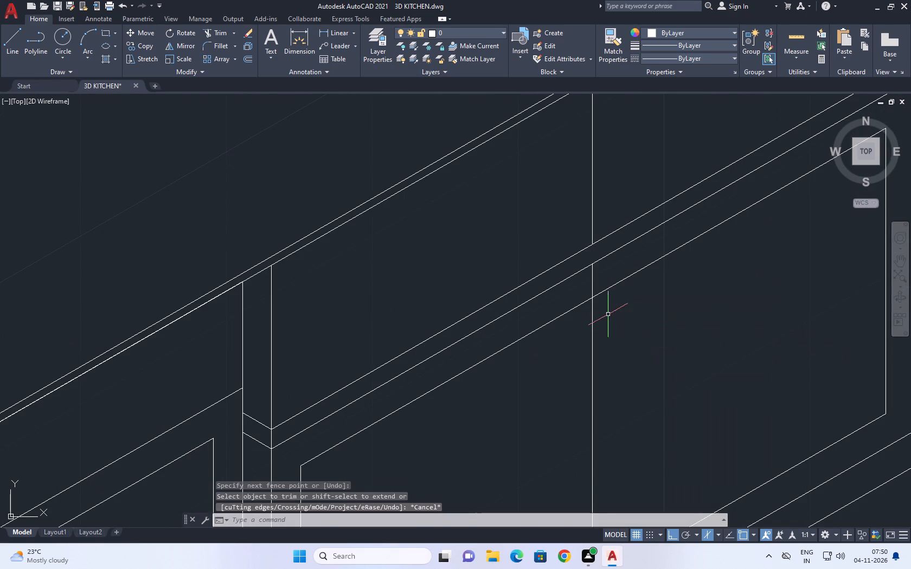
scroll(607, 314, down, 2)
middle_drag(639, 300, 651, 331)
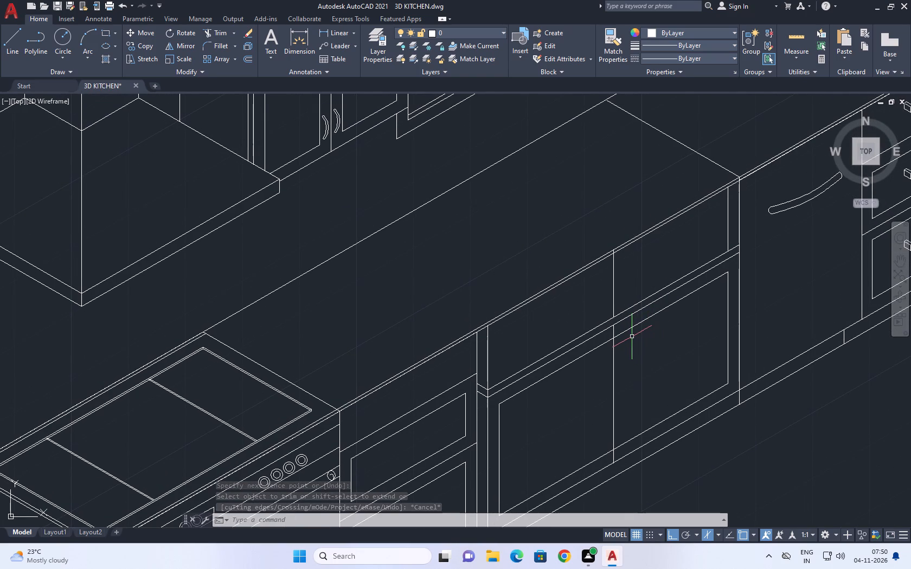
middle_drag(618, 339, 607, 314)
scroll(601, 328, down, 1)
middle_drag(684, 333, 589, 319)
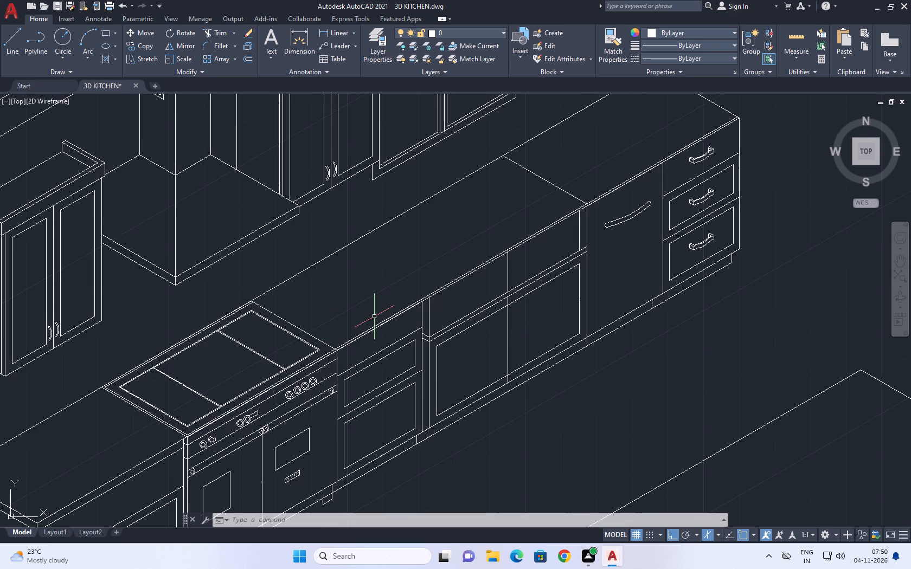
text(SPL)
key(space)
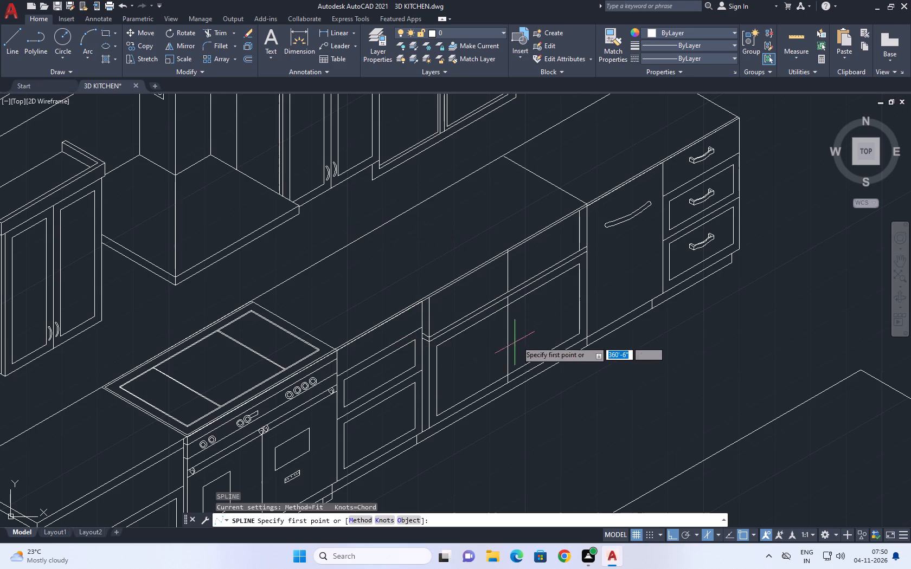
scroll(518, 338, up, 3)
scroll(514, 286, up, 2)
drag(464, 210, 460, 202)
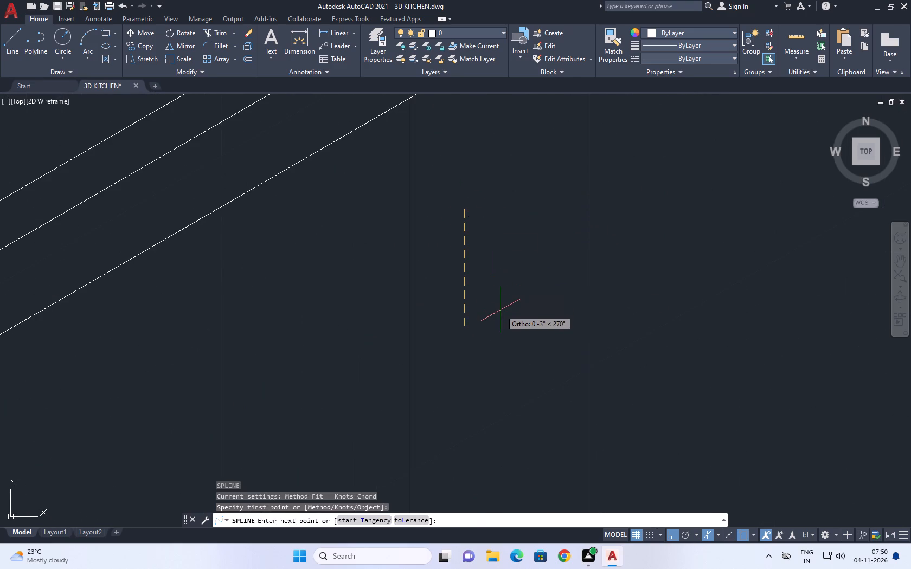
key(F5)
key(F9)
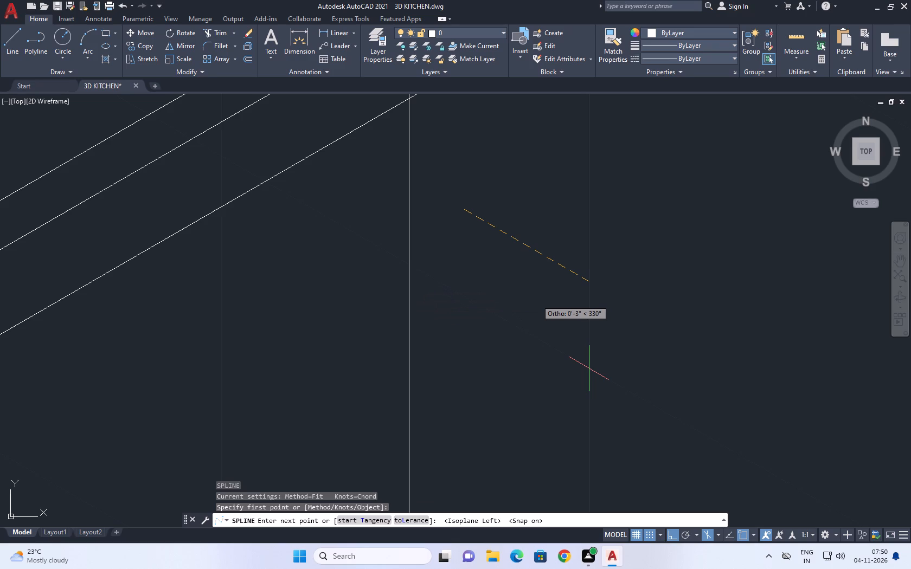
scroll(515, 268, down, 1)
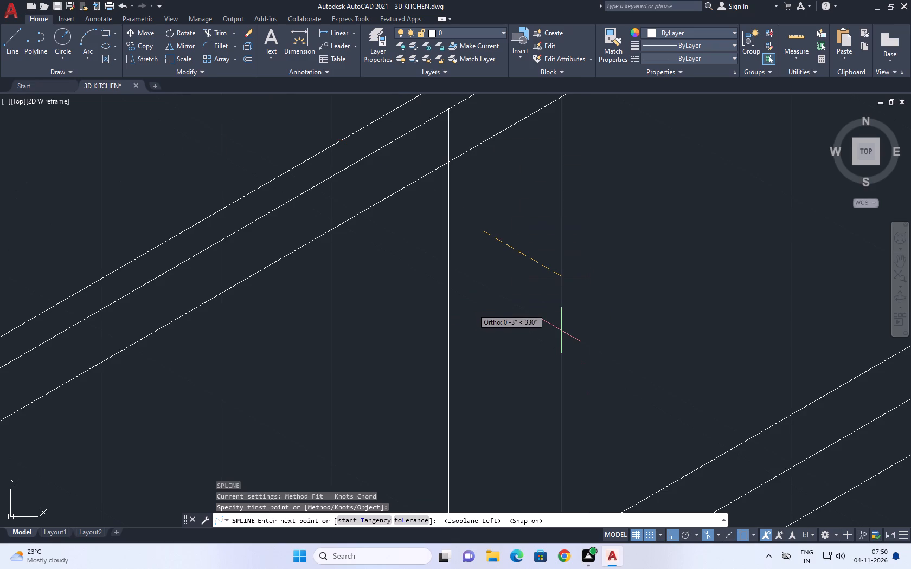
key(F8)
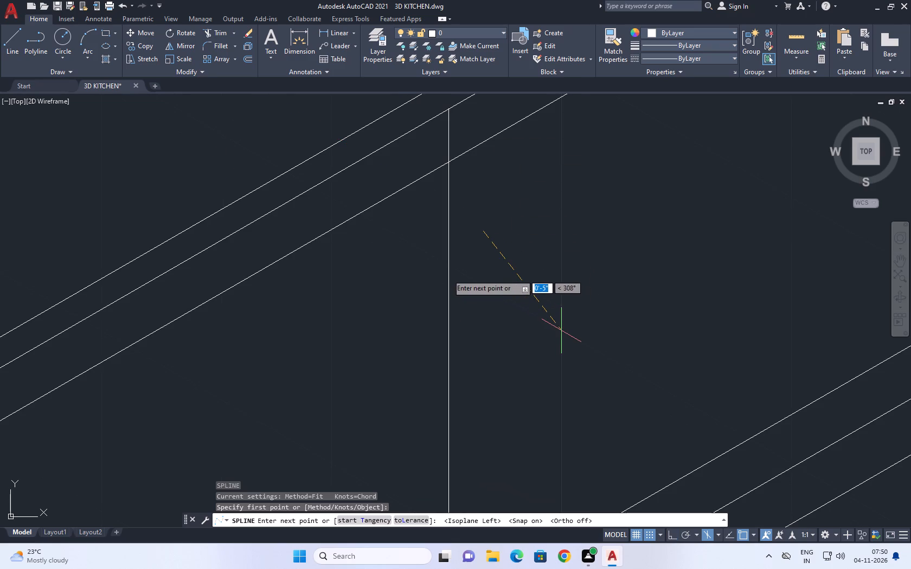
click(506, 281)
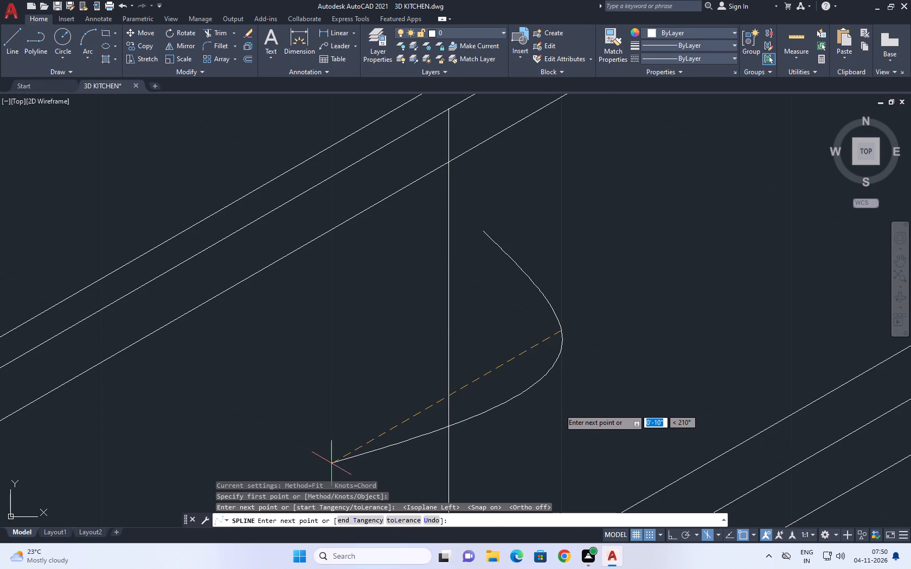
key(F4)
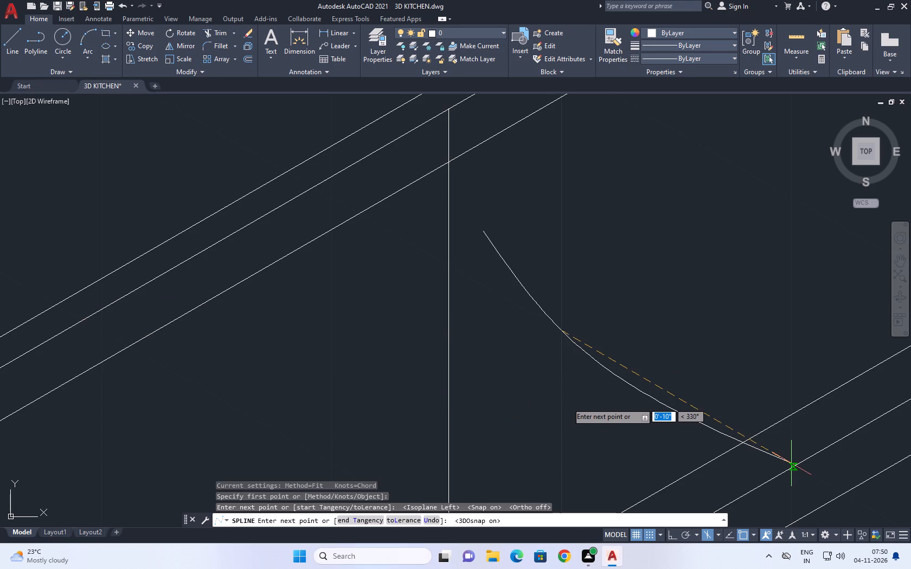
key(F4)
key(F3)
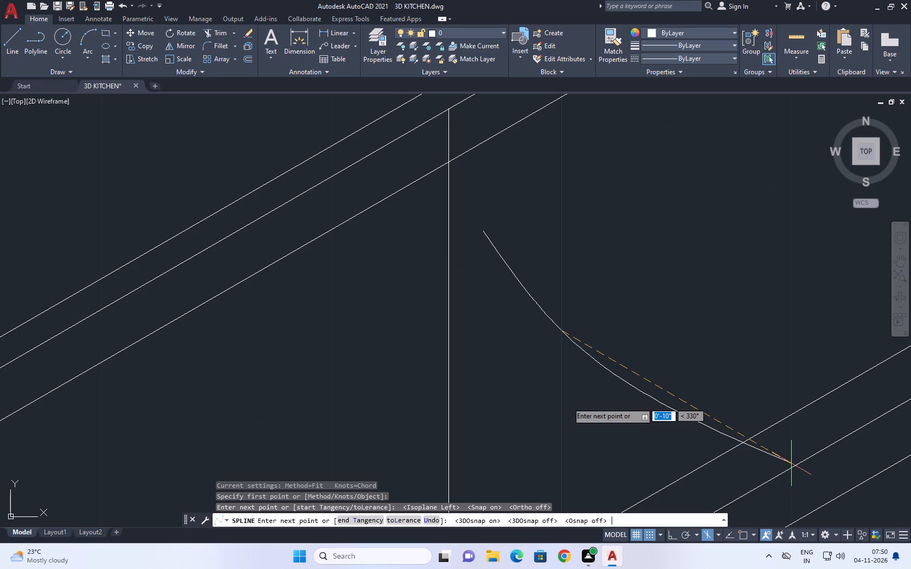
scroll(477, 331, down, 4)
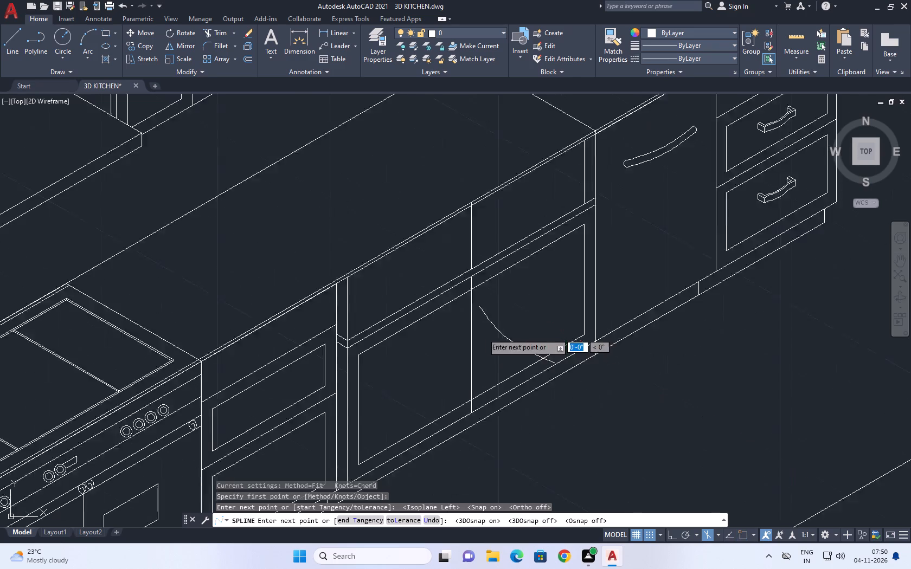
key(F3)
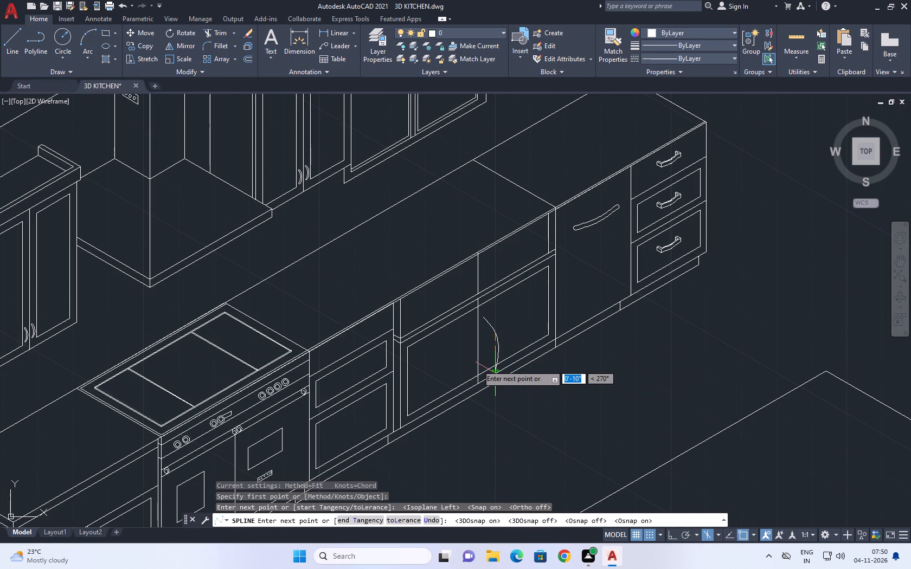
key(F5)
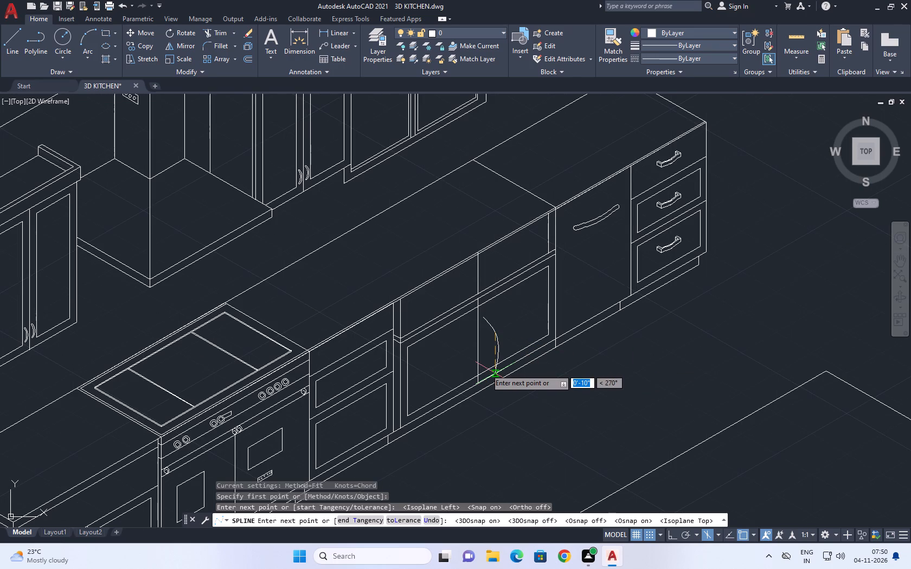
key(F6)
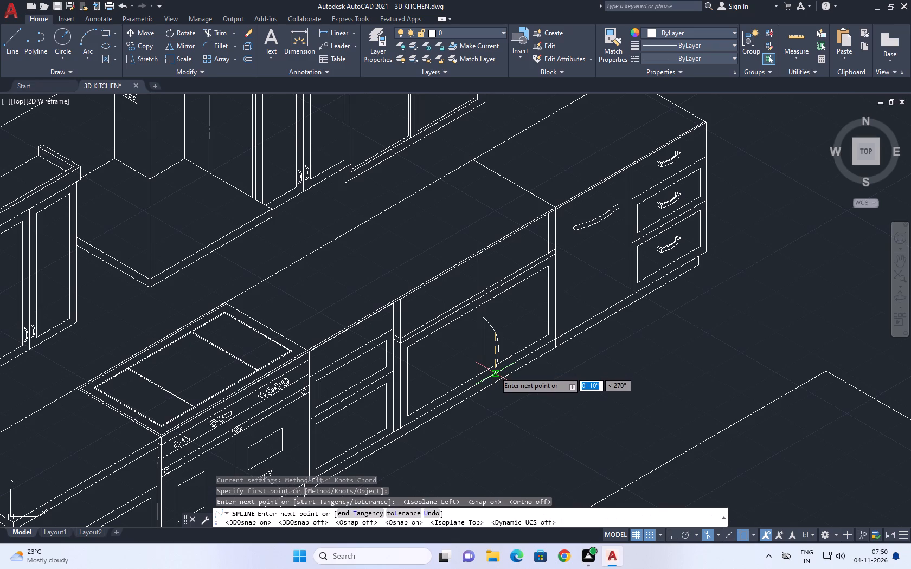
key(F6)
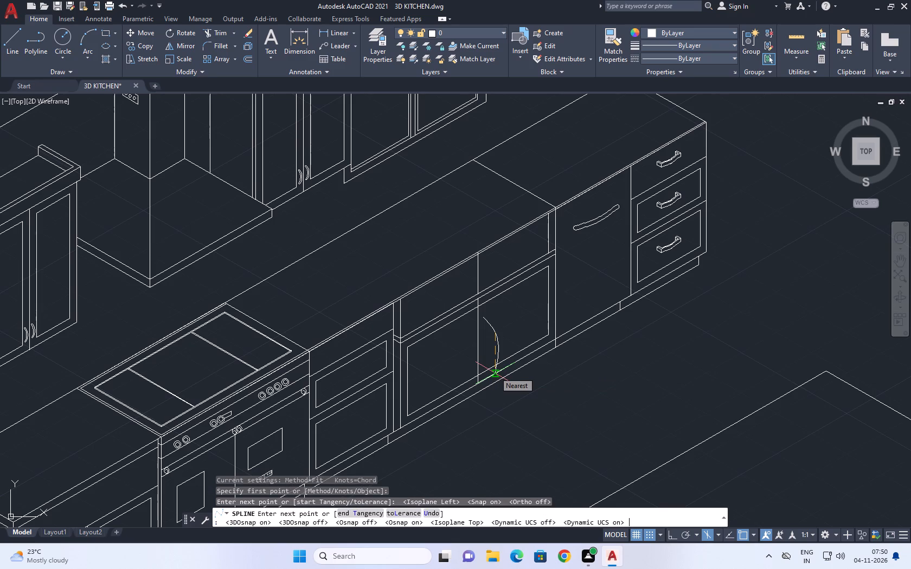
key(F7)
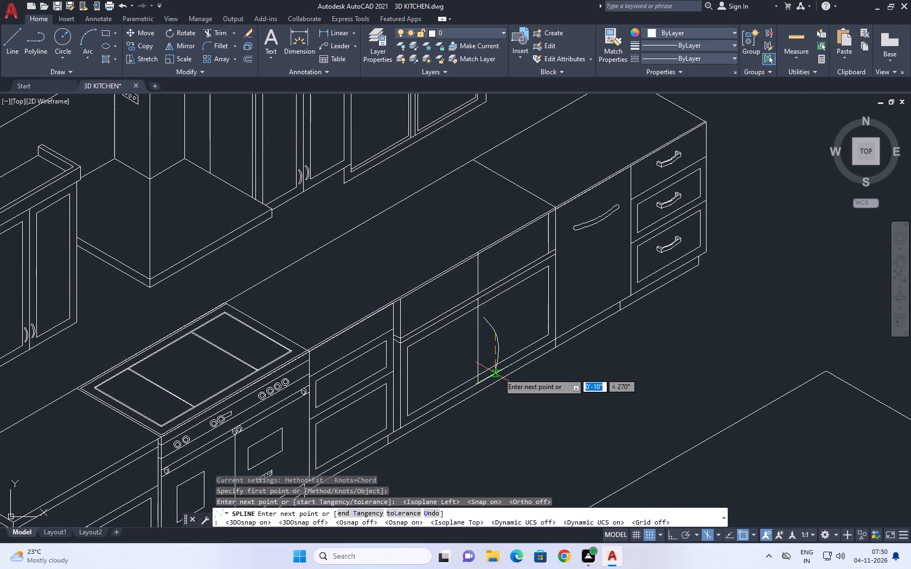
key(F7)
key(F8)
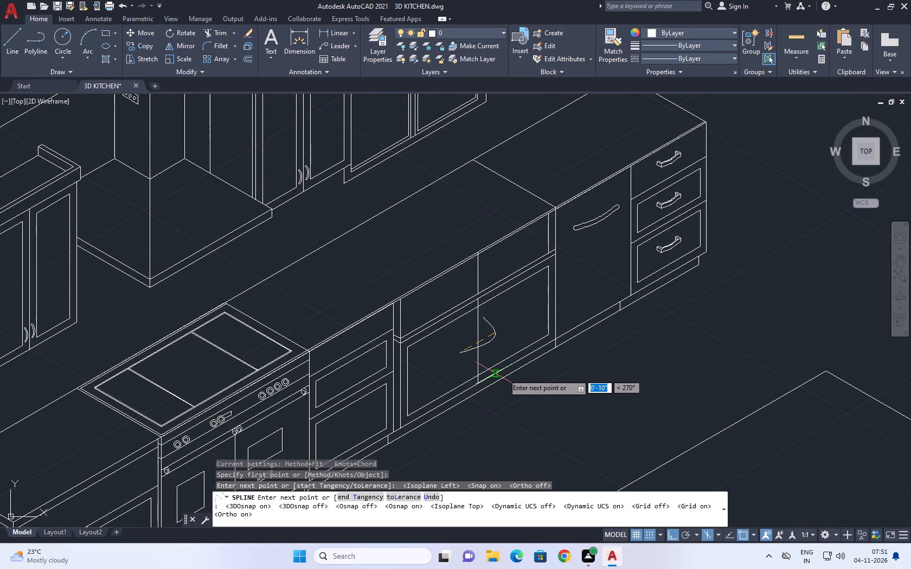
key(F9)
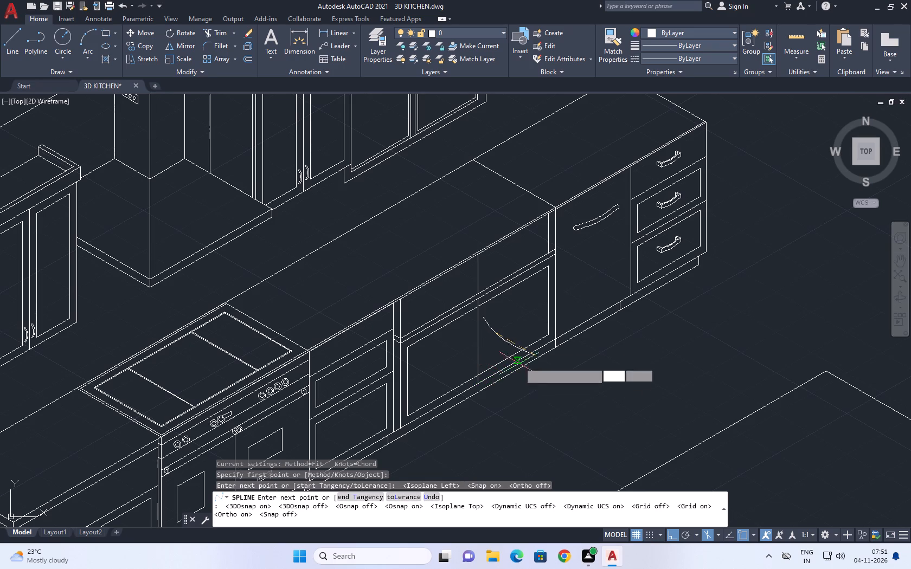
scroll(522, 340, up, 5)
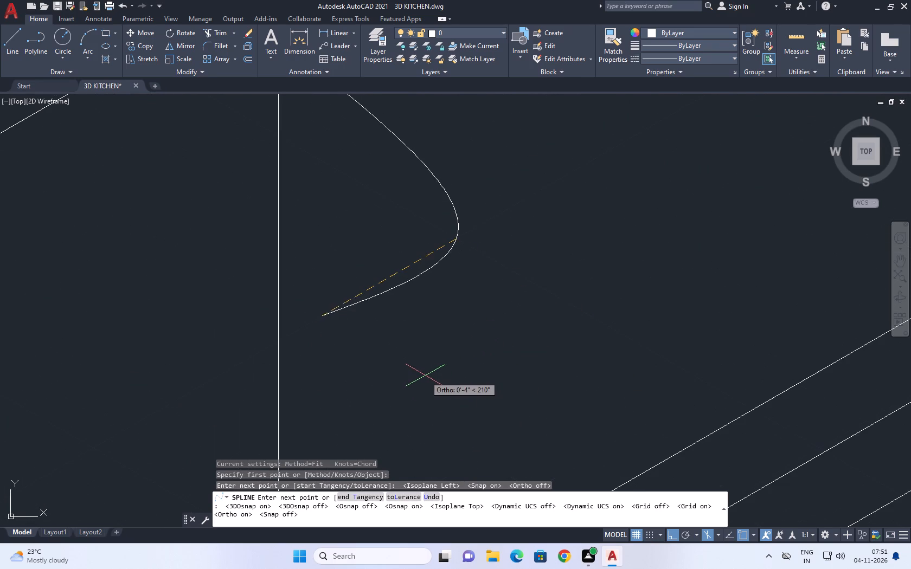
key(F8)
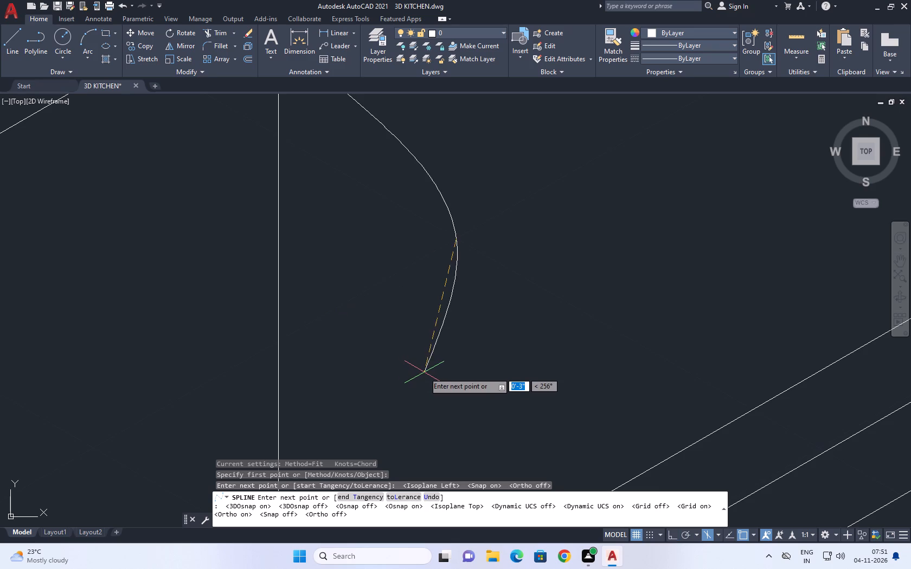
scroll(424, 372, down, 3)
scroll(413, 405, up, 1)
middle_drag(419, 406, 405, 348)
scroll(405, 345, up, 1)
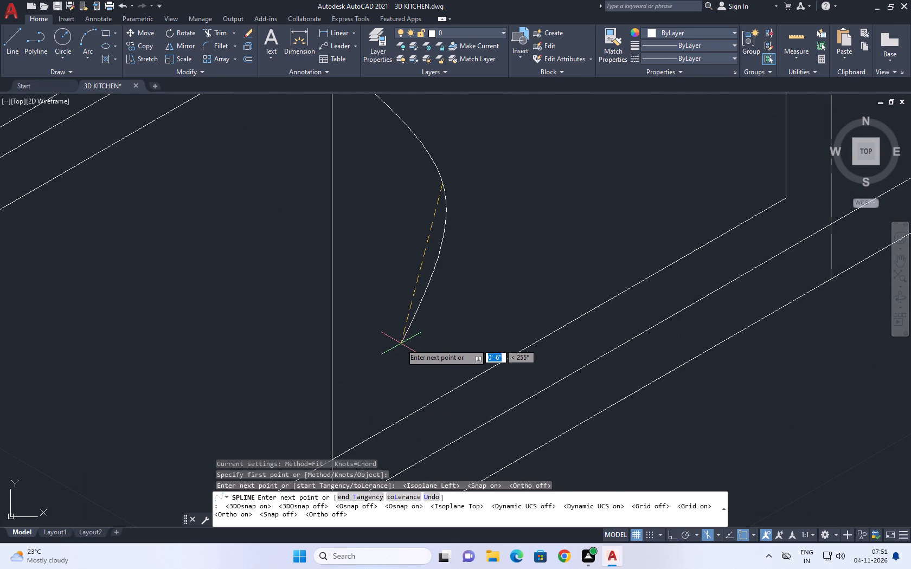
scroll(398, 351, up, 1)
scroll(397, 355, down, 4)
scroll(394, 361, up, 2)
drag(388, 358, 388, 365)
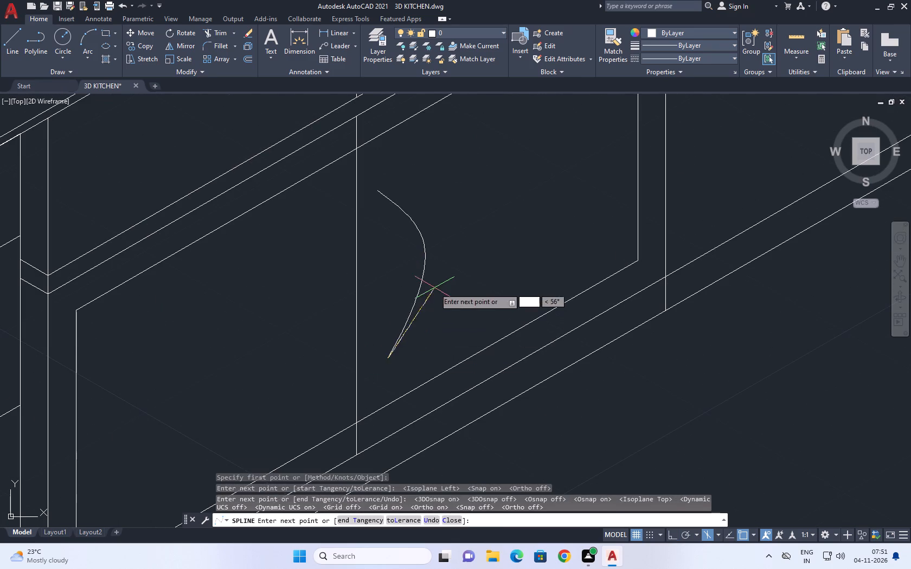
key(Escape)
Draw a slightly bowed three-point vertical spline for a door handle on the door front, just beside the centre divider.
key(space)
click(389, 186)
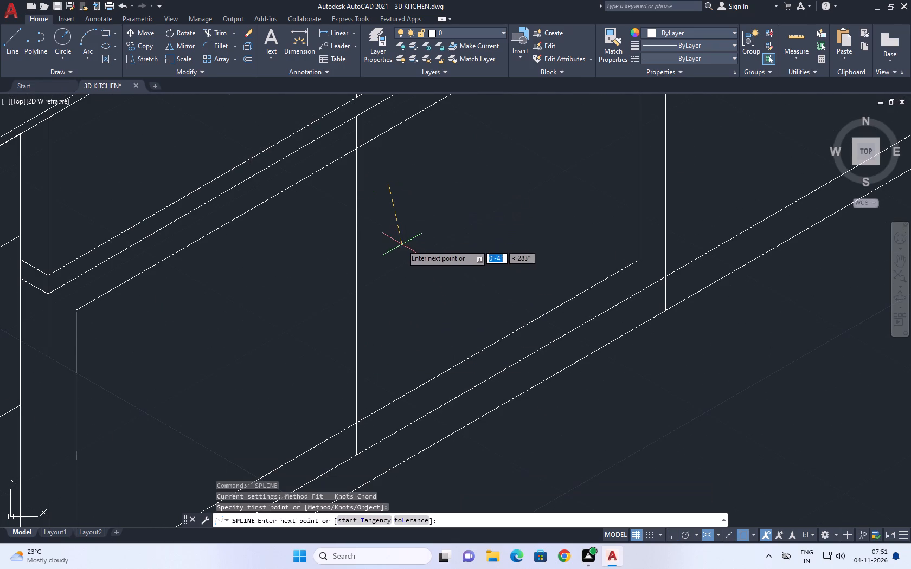
click(398, 250)
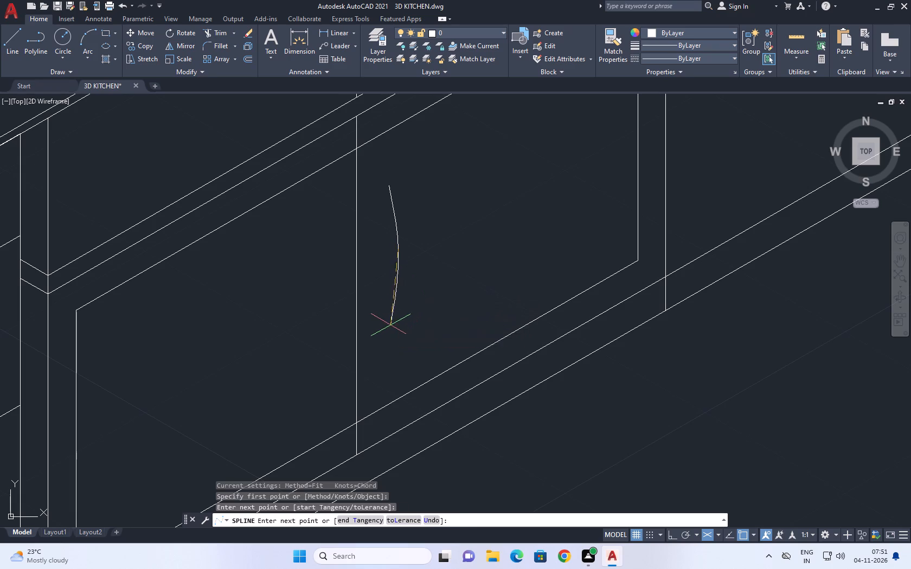
click(390, 325)
key(space)
Copy the handle spline about 1" outward, away from the centre divider, to form the handle's second edge.
drag(414, 281, 409, 275)
click(395, 247)
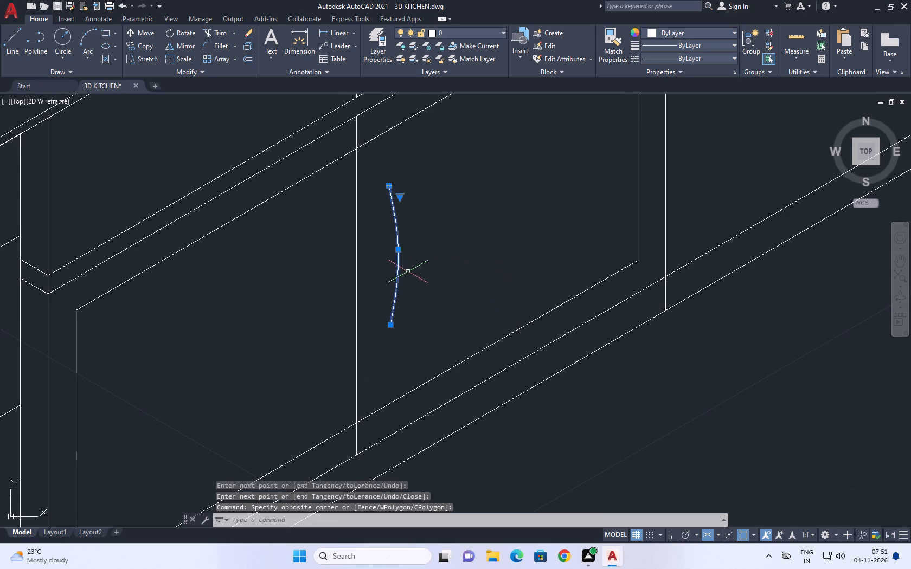
middle_drag(417, 198, 420, 213)
key(c)
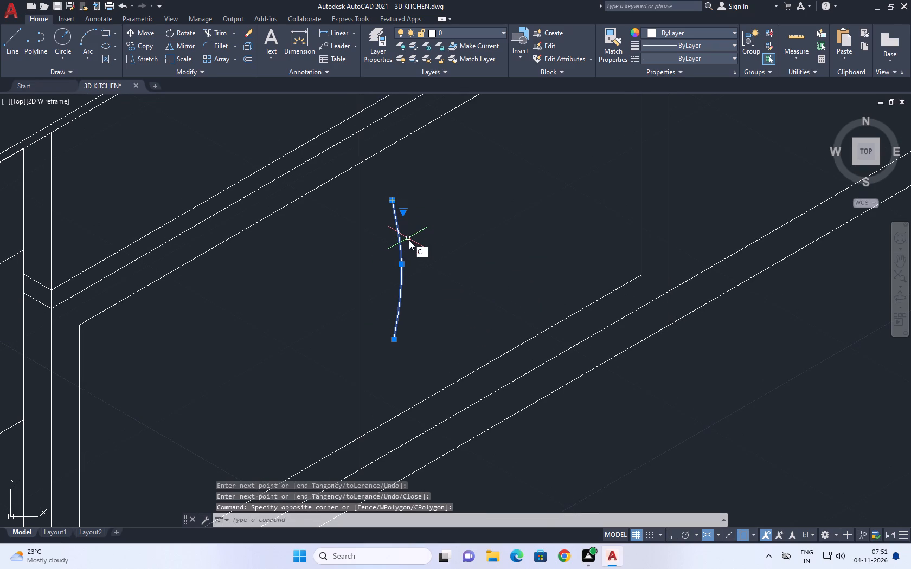
key(o)
key(space)
click(422, 270)
click(434, 267)
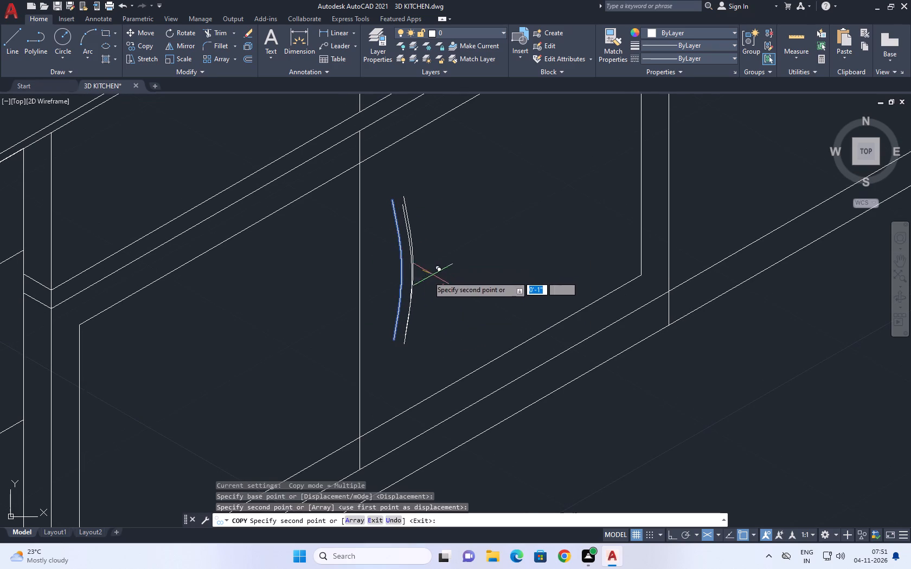
key(Escape)
Draw three connected isometric lines with Ortho on for the handle's upper mount, from the inner curve's top end past the outer curve's top.
middle_drag(386, 268, 455, 295)
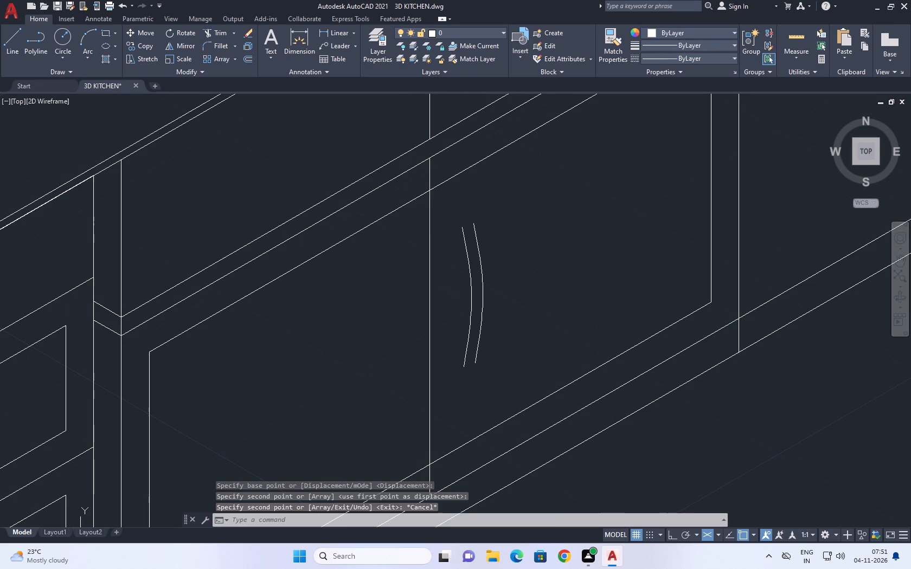
middle_drag(438, 241, 471, 287)
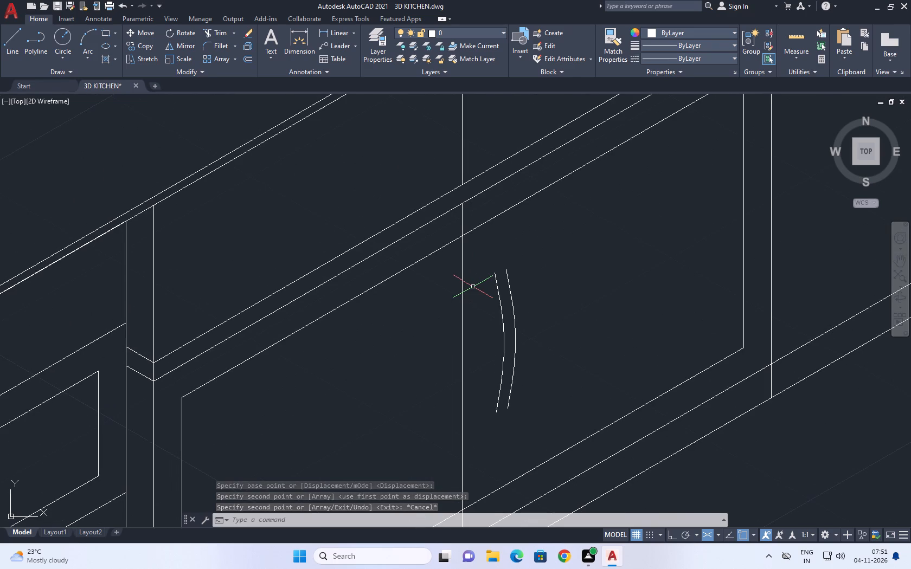
key(l)
key(space)
scroll(486, 266, up, 2)
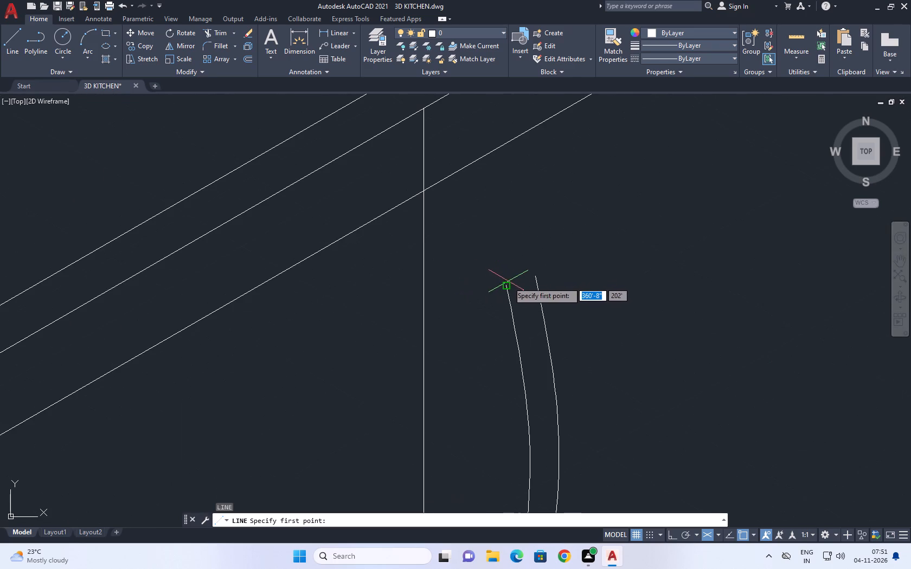
click(504, 286)
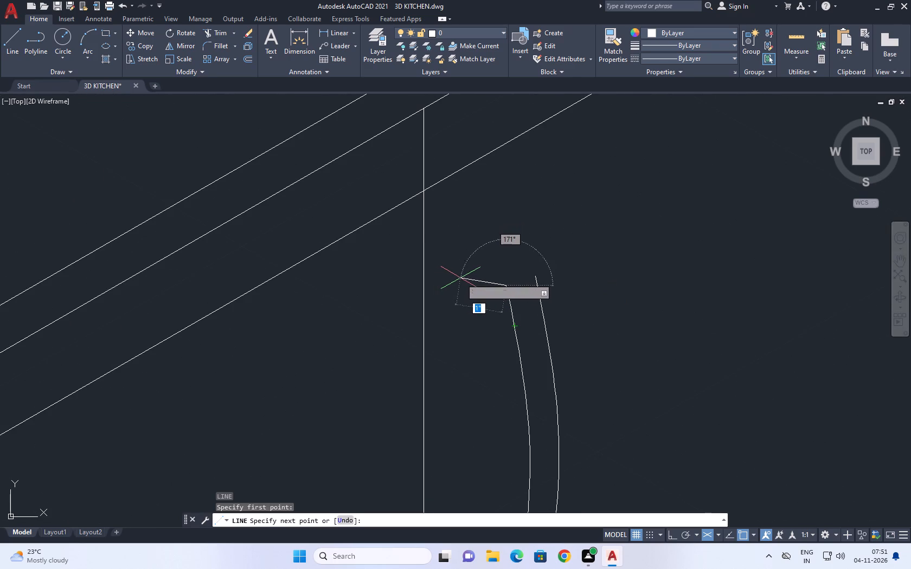
key(F8)
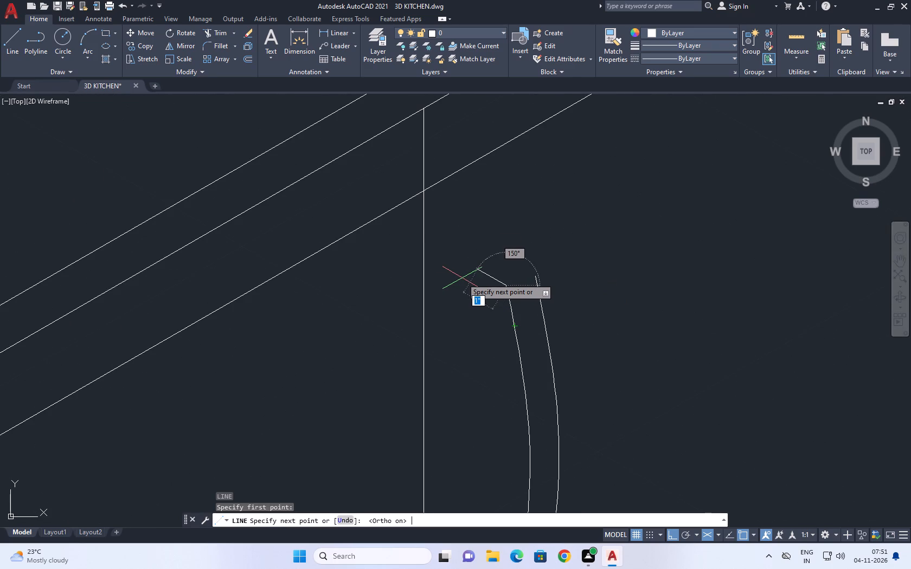
click(463, 279)
scroll(501, 249, up, 1)
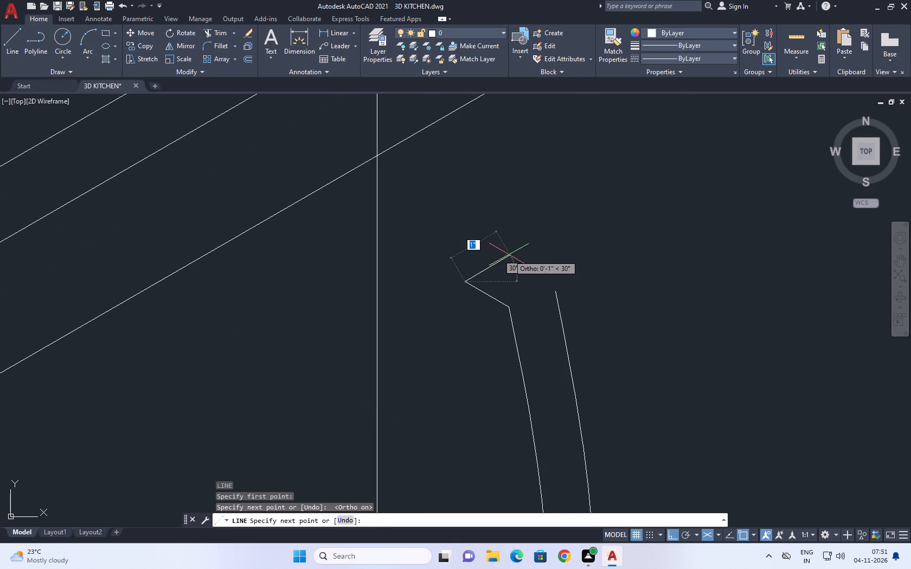
click(508, 255)
scroll(568, 294, up, 1)
click(568, 294)
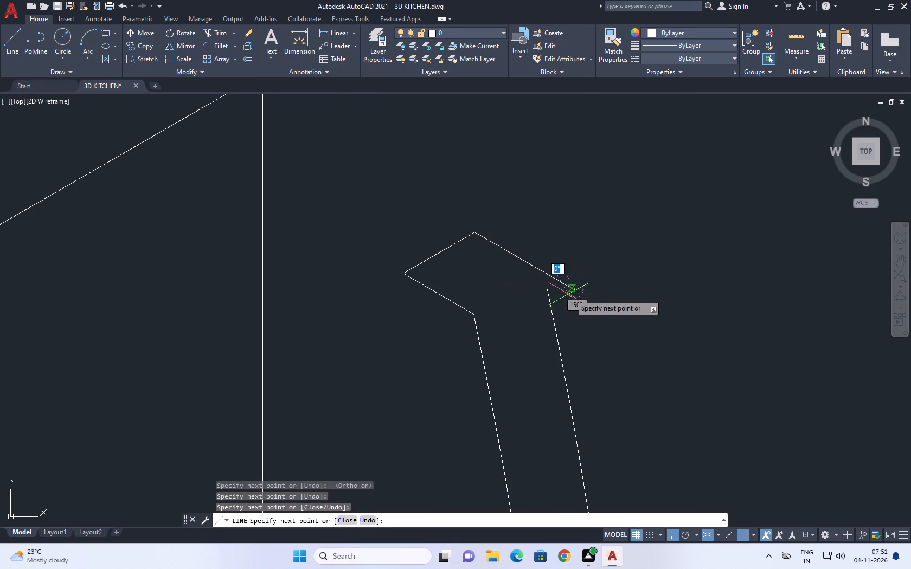
key(space)
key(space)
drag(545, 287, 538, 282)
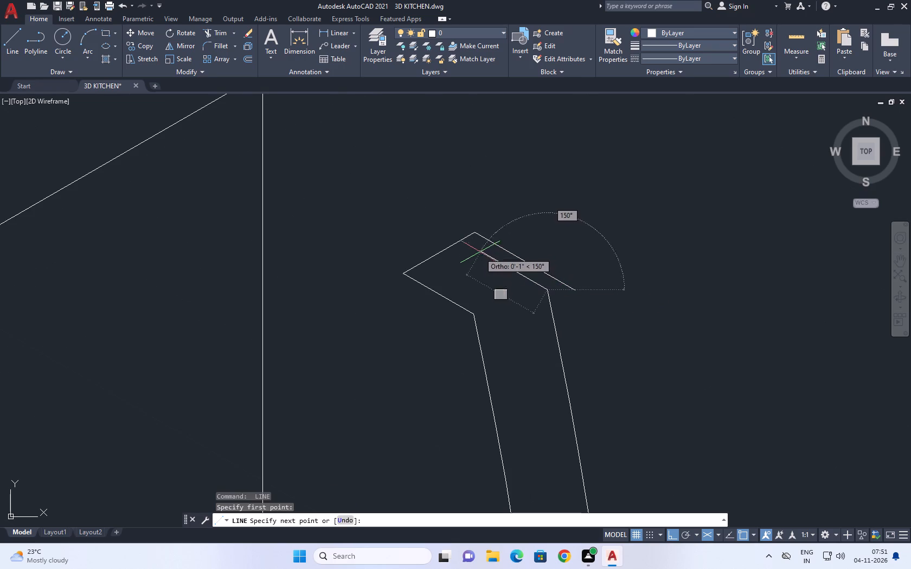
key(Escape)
Move the handle's outer curve slightly so its top end meets the upper mount's long outer line.
scroll(492, 245, down, 3)
click(510, 279)
key(m)
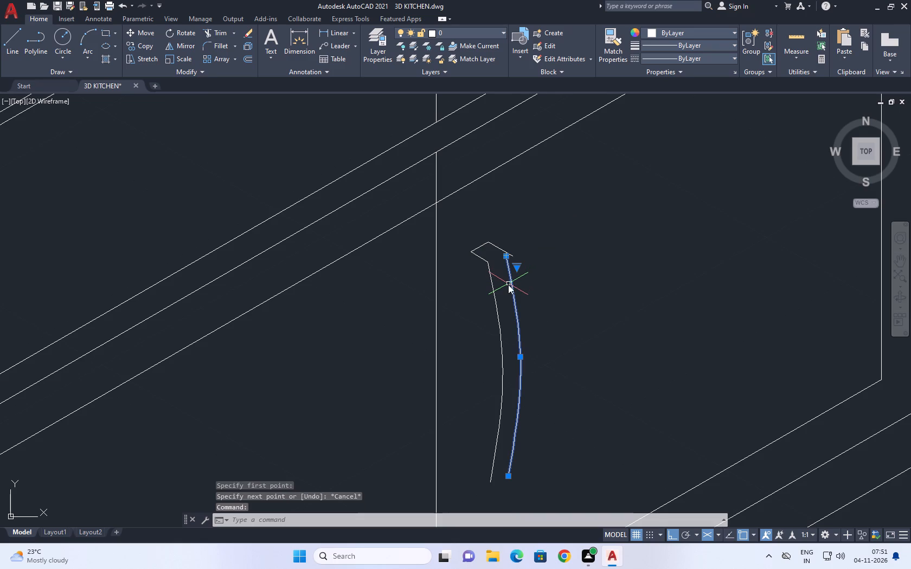
key(space)
scroll(498, 254, up, 2)
click(518, 261)
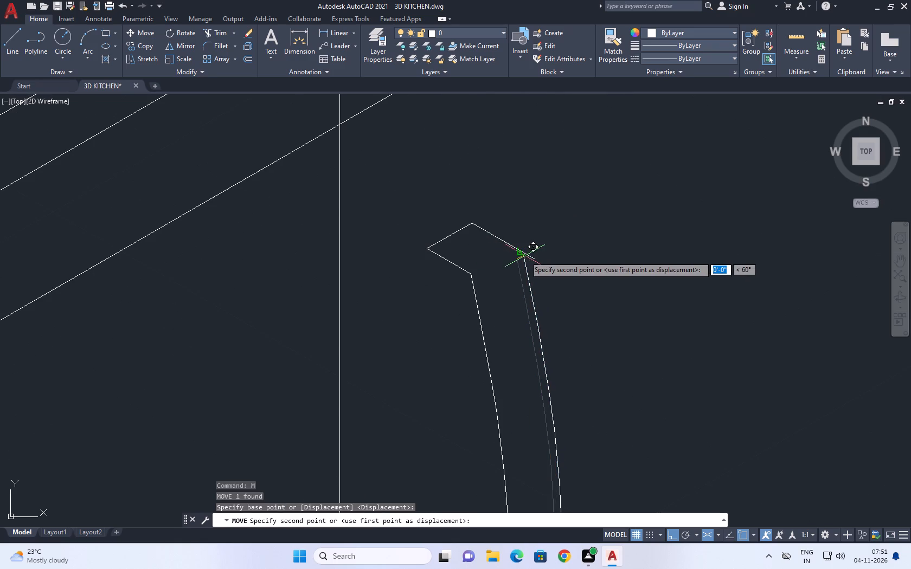
click(524, 250)
Trim the short end of the upper mount line that extends past the outer curve.
key(t)
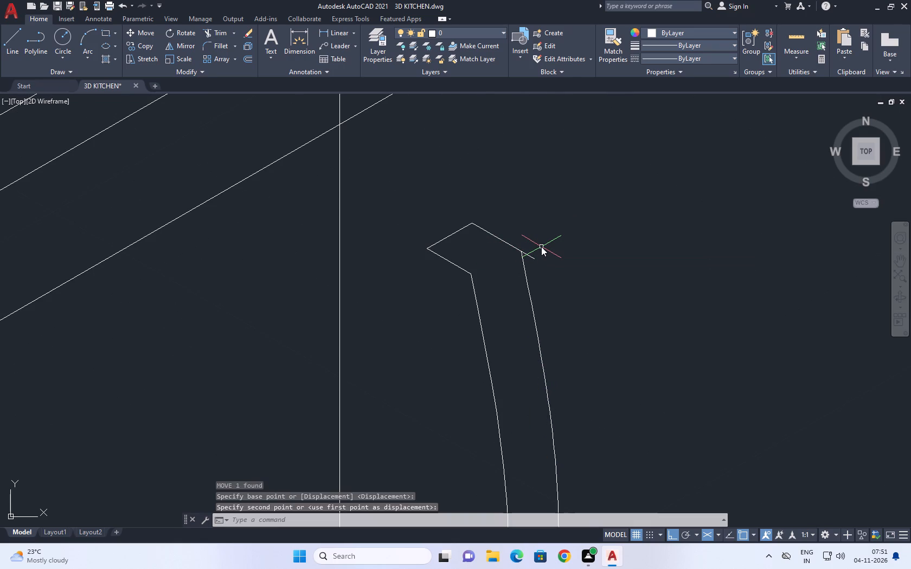
key(r)
key(space)
click(537, 258)
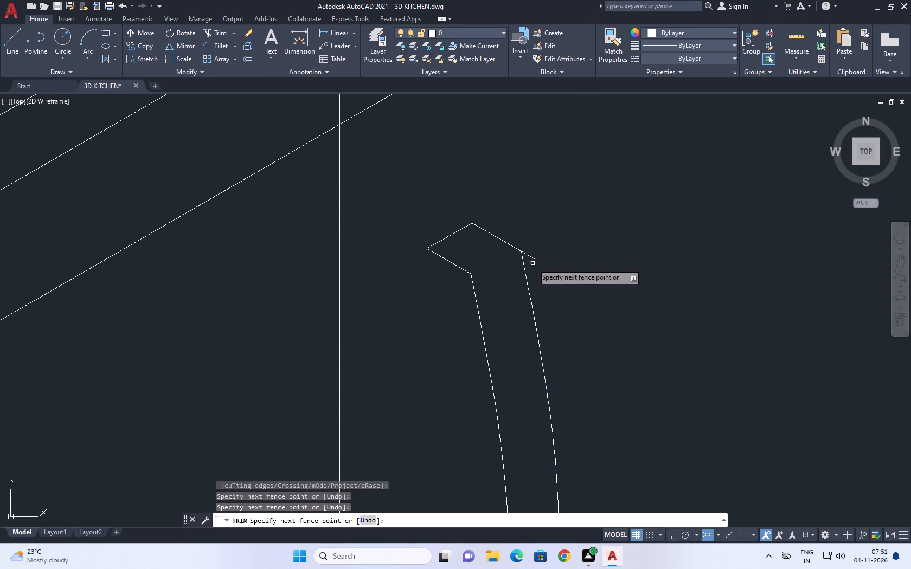
click(533, 263)
click(533, 260)
scroll(536, 239, down, 5)
key(space)
Copy the three upper mount lines down to the bottom end of the handle's outer curve.
scroll(524, 305, up, 2)
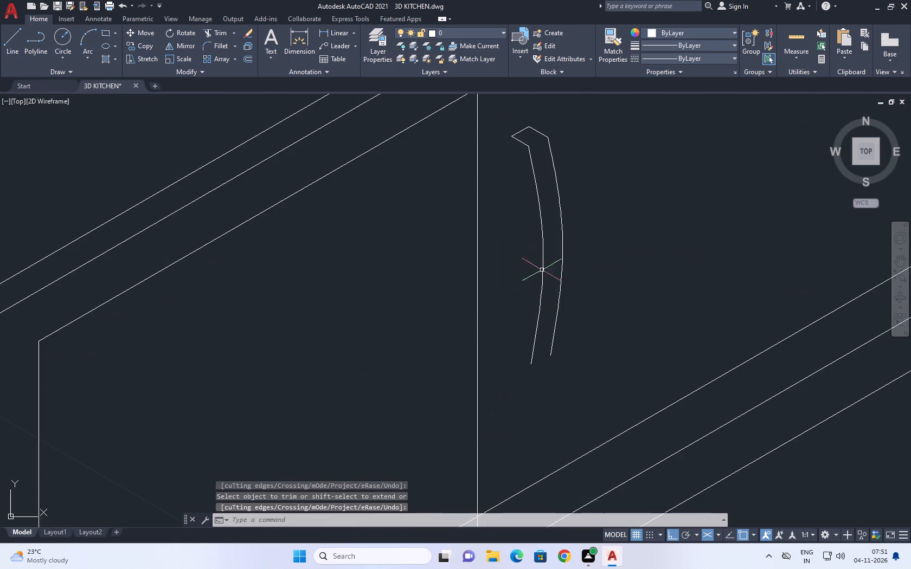
scroll(531, 177, up, 1)
middle_drag(533, 198, 519, 328)
drag(531, 224, 524, 223)
click(485, 230)
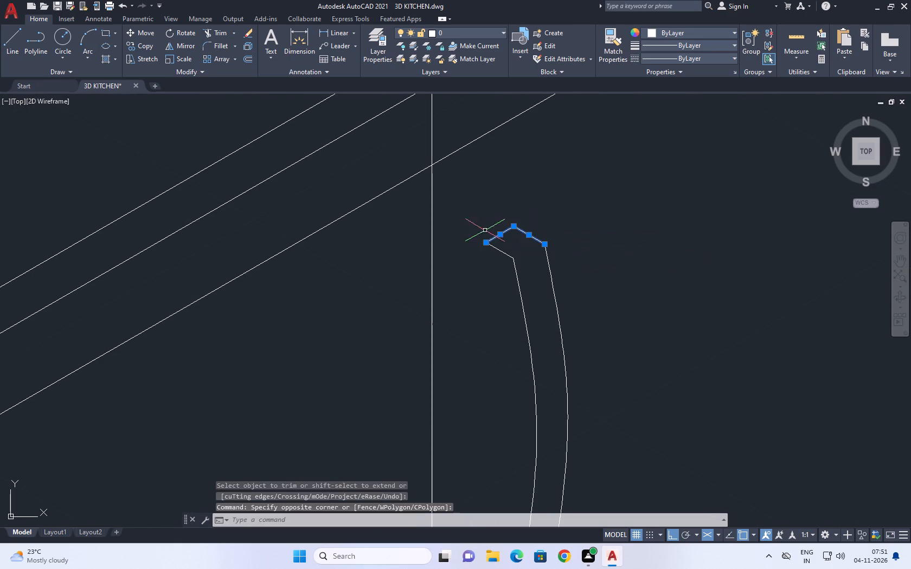
click(496, 247)
key(c)
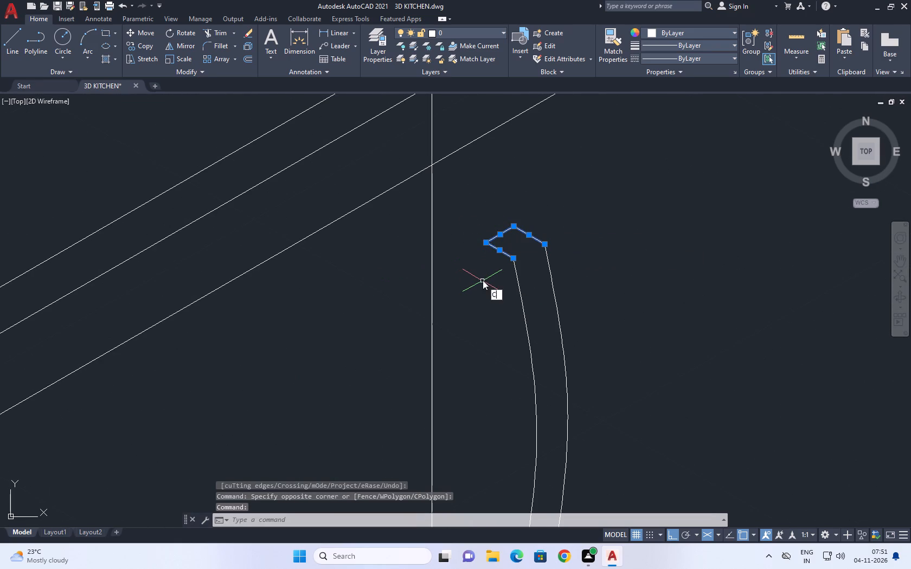
key(o)
key(space)
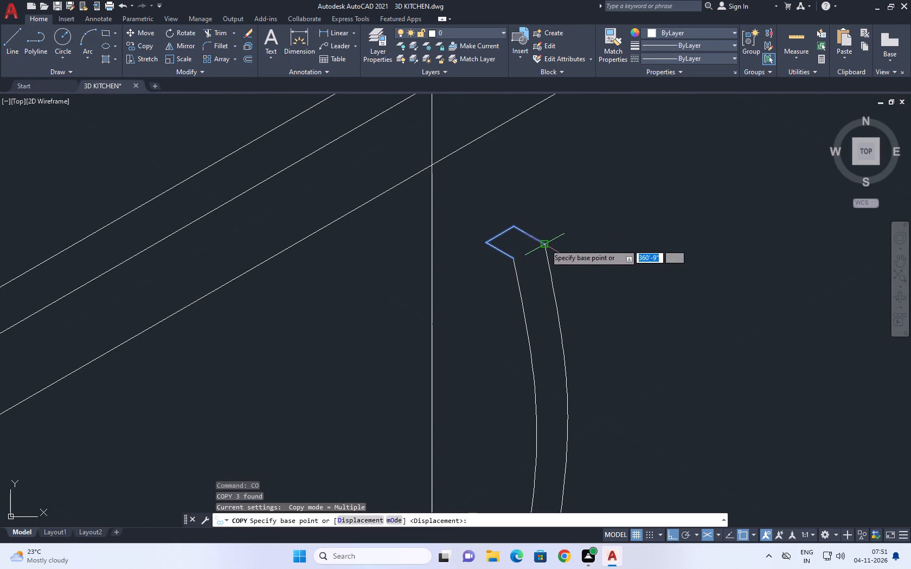
click(545, 243)
scroll(545, 243, down, 5)
scroll(548, 271, up, 3)
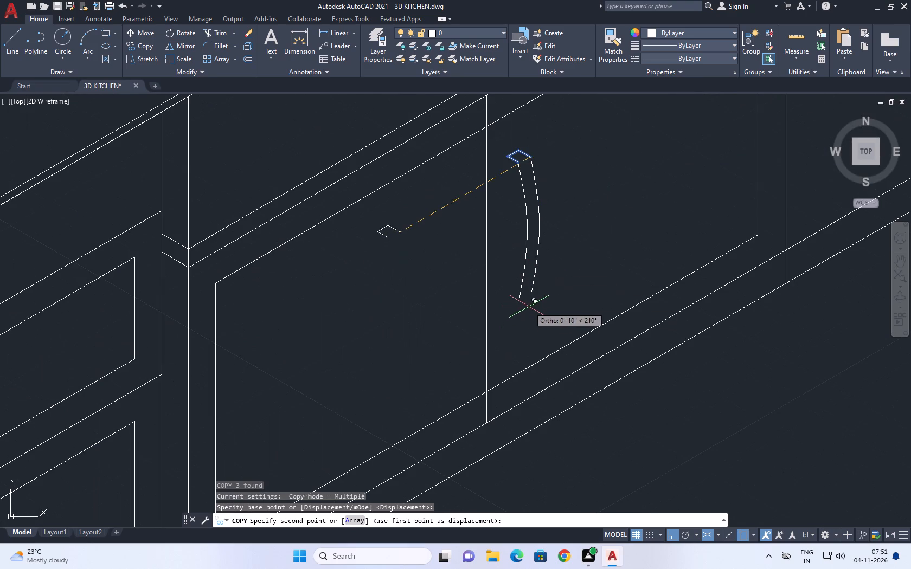
click(532, 291)
key(Escape)
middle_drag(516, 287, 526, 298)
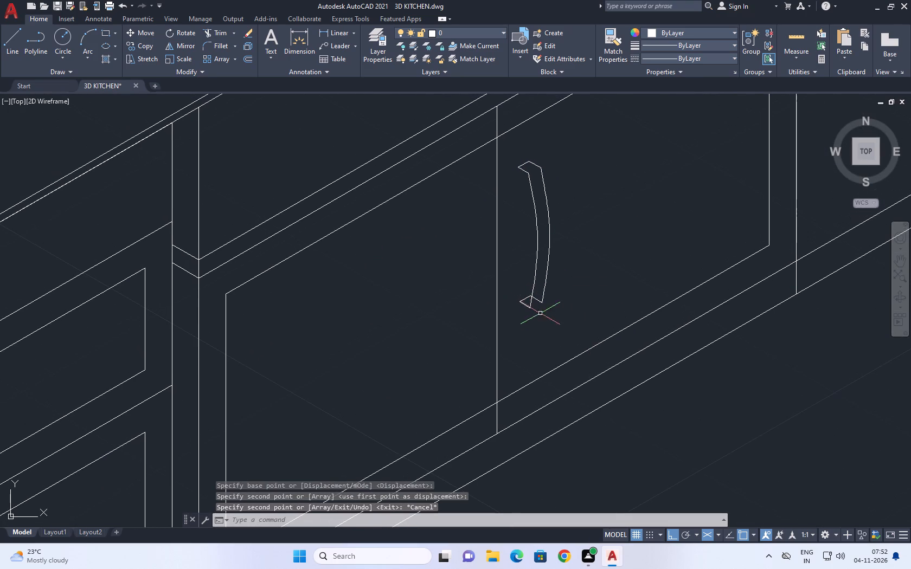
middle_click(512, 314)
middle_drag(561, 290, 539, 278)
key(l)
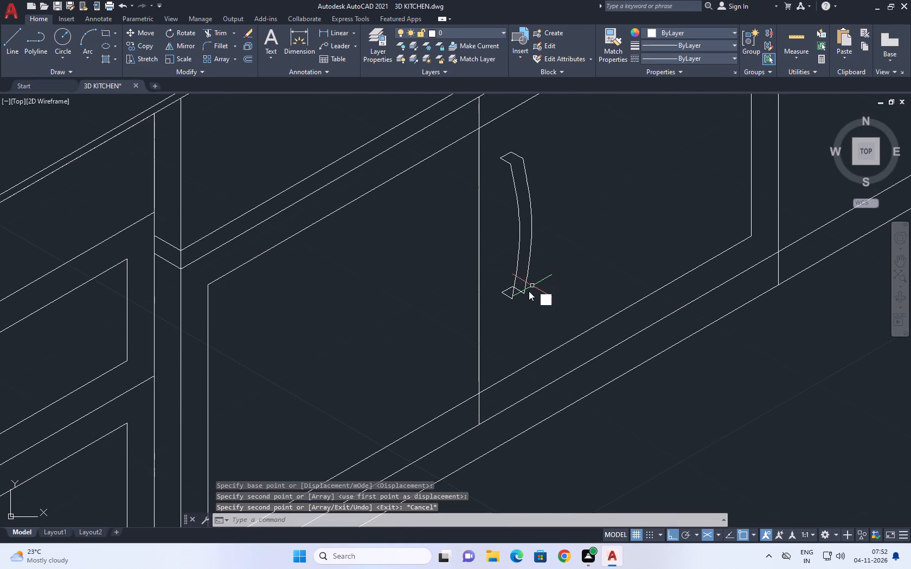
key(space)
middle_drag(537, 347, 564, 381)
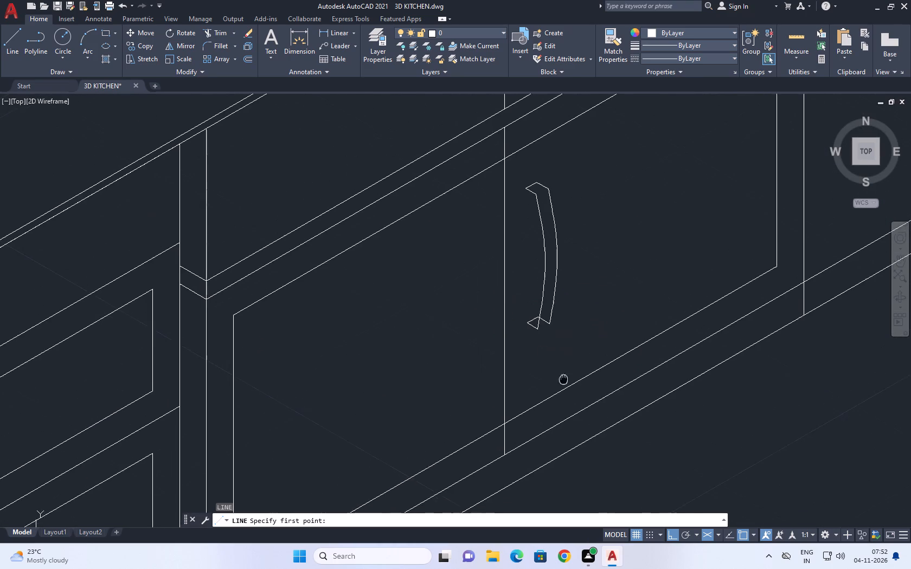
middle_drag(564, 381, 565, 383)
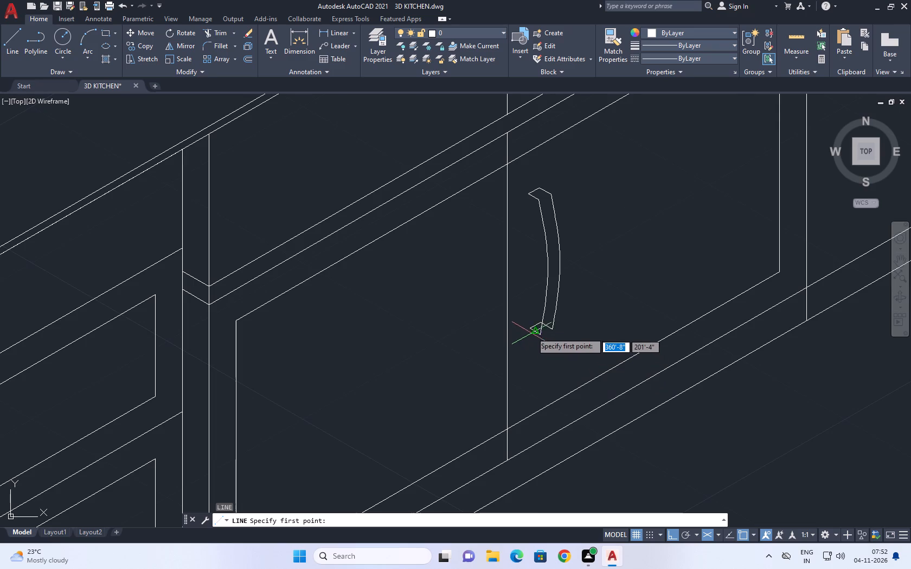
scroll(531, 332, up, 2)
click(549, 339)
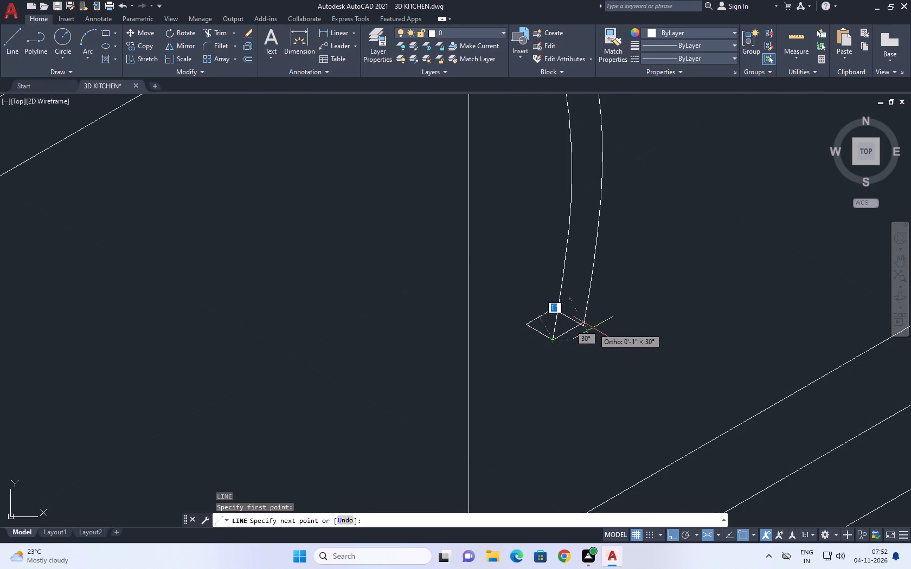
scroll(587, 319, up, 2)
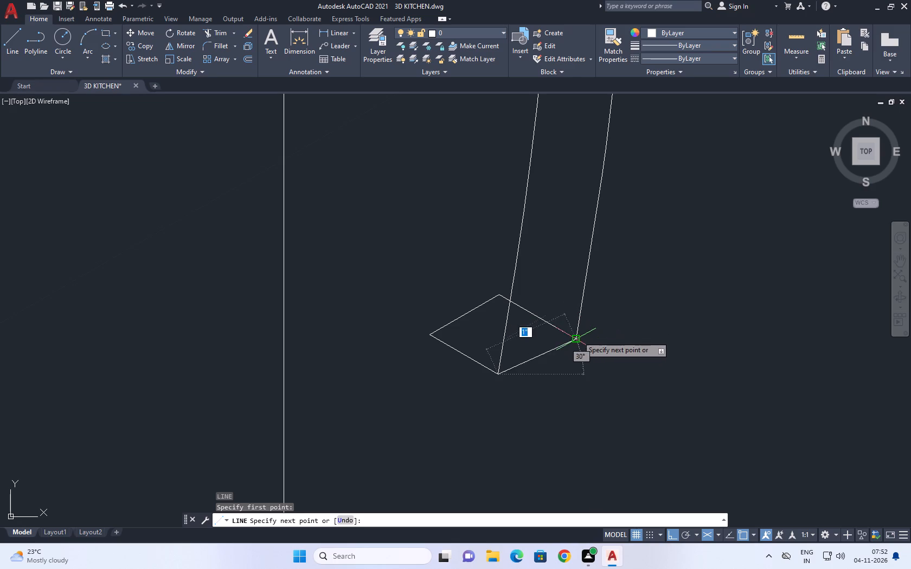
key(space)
Draw an isometric line from the outer curve's bottom end to just below the inner curve's bottom end.
key(space)
scroll(575, 341, up, 1)
click(575, 340)
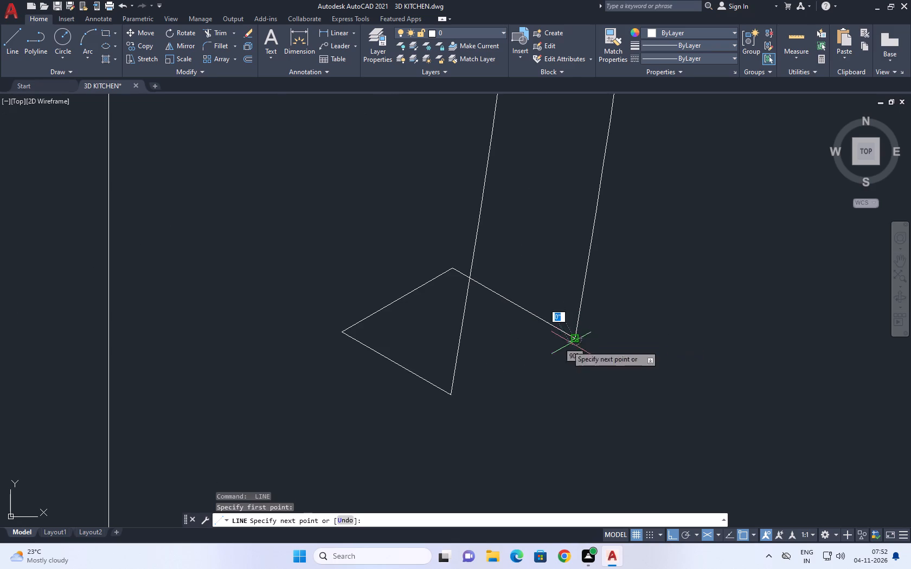
click(451, 404)
key(space)
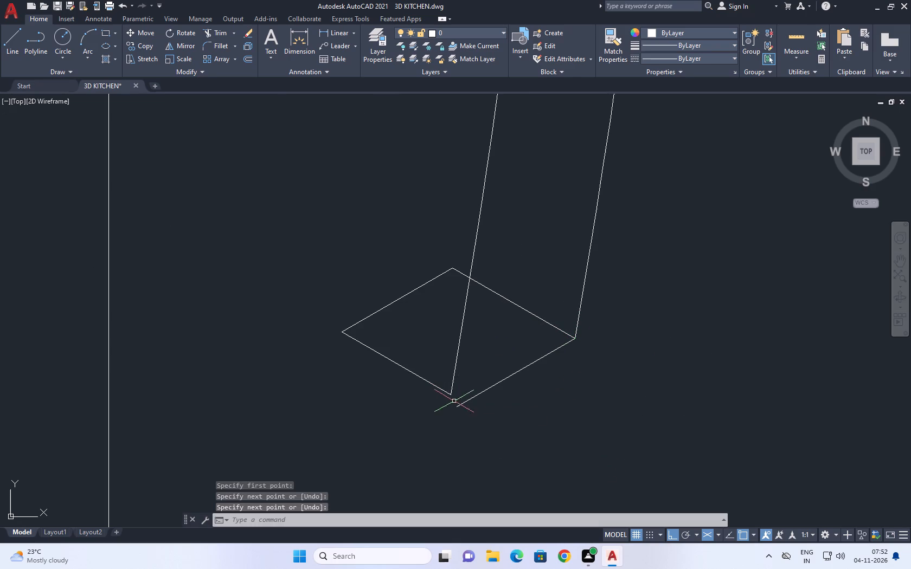
Stretch the bottom ends of the inner curve and the lower mount's adjoining line to the new line's free end.
middle_drag(440, 398, 479, 371)
middle_drag(499, 373, 531, 395)
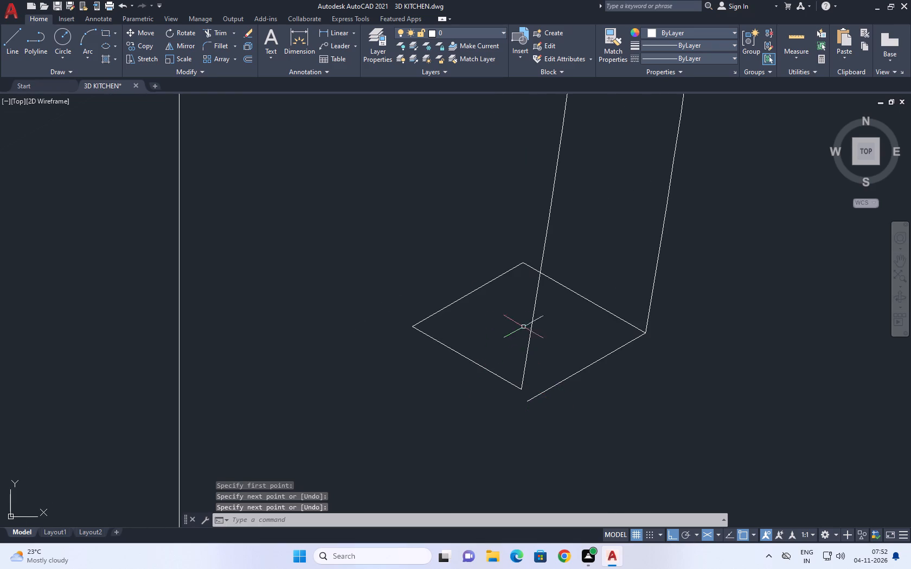
middle_drag(525, 357, 505, 303)
drag(514, 323, 513, 318)
click(492, 286)
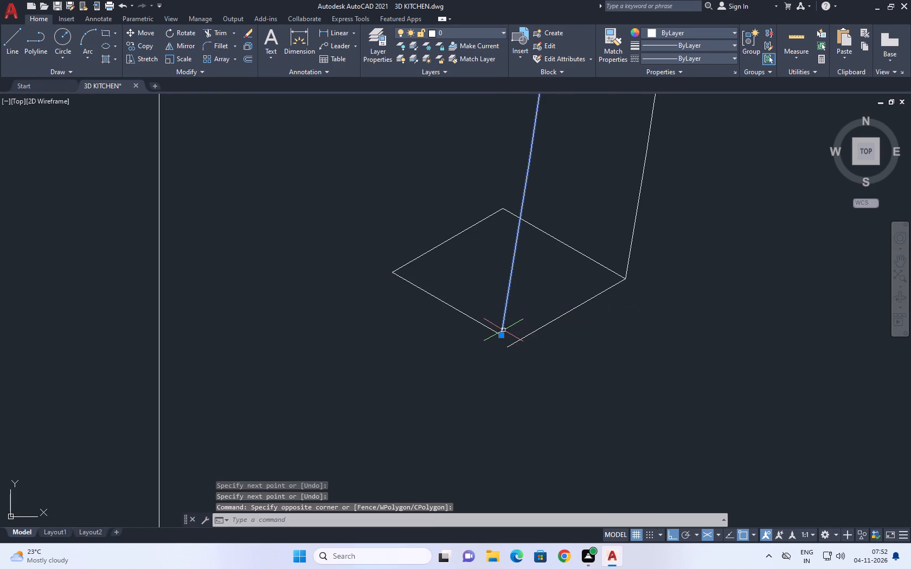
click(498, 335)
click(506, 347)
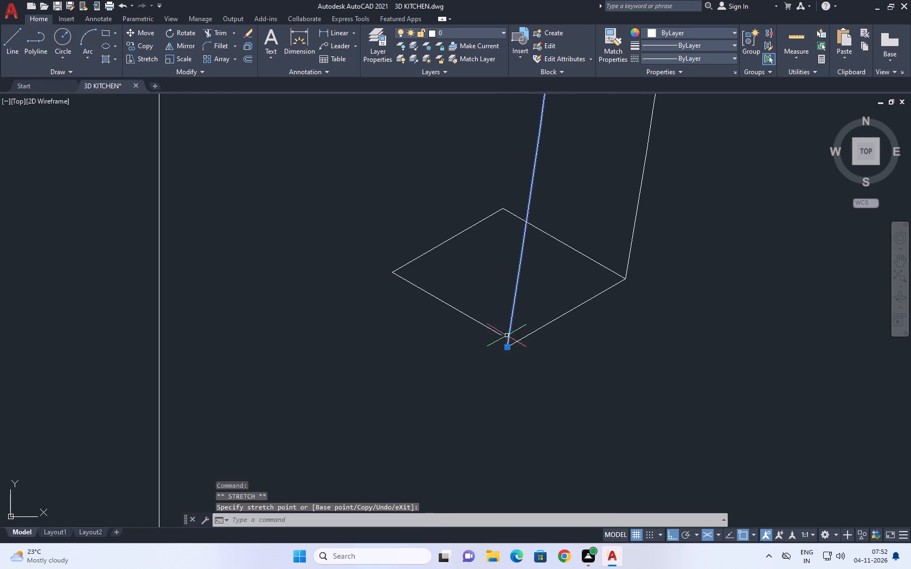
scroll(495, 335, up, 2)
click(514, 344)
click(501, 322)
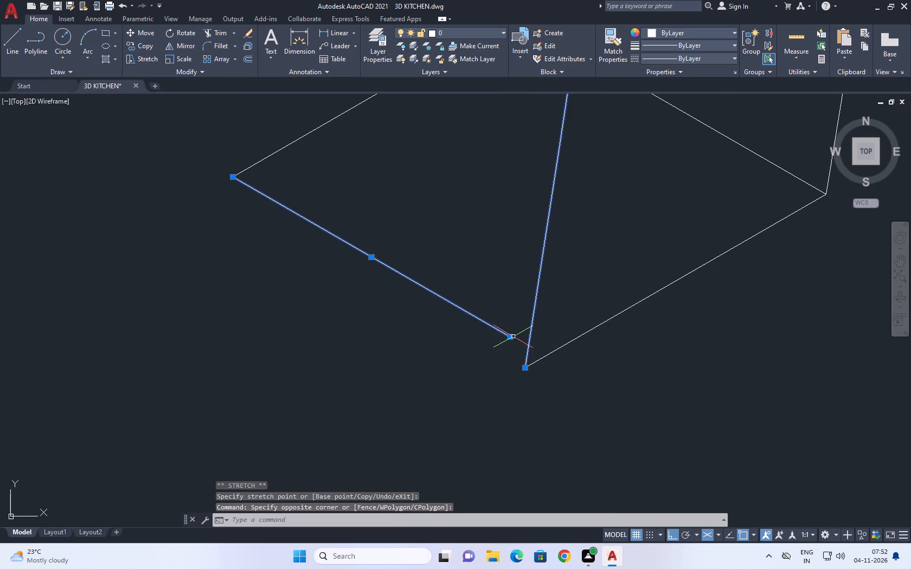
click(510, 337)
click(524, 366)
scroll(541, 361, down, 2)
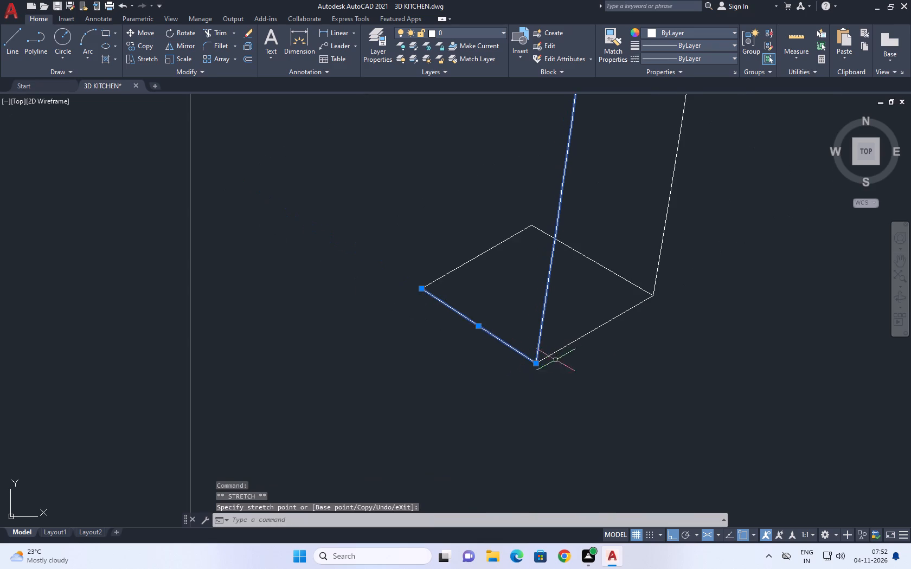
middle_drag(583, 339, 509, 376)
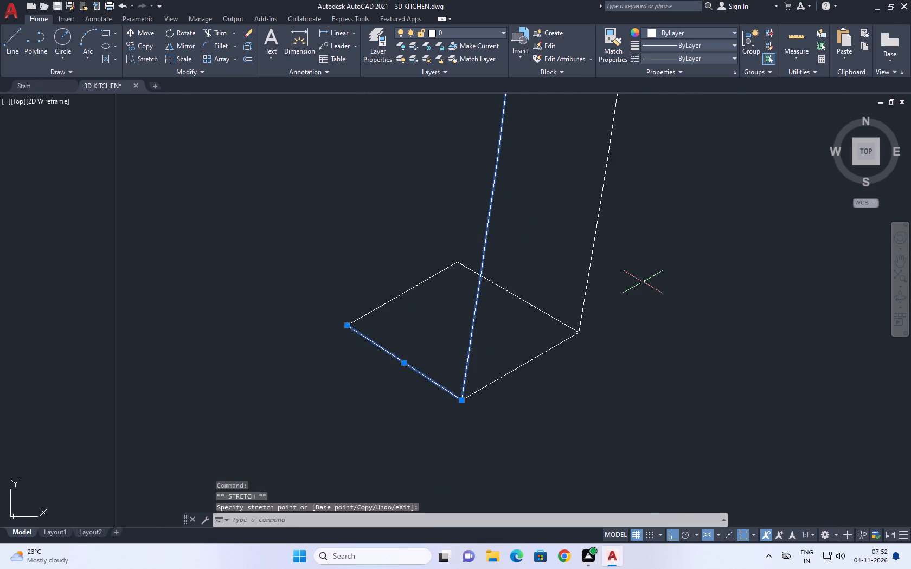
right_click(643, 282)
click(691, 448)
Trim the part of the lower mount's back edge that lies between the two handle curves.
scroll(657, 325, down, 1)
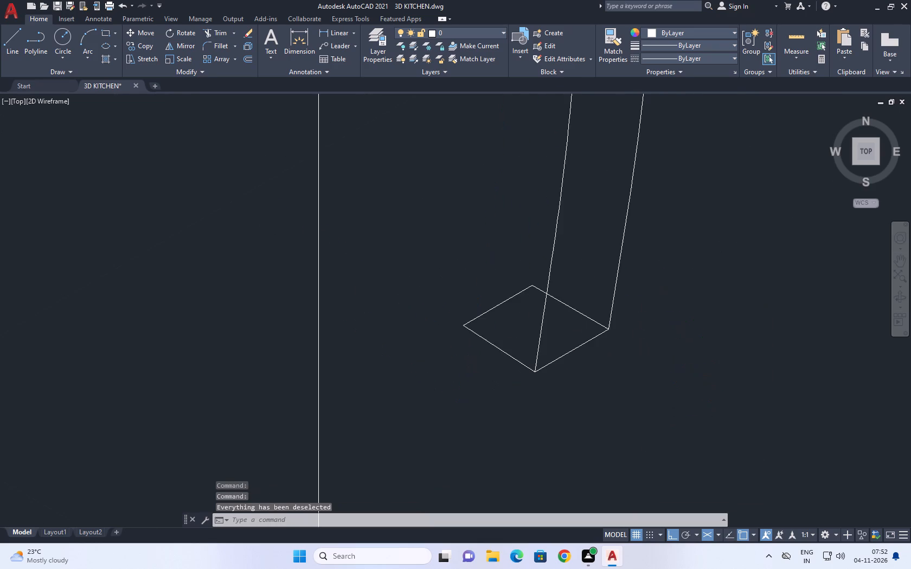
scroll(655, 326, down, 1)
right_drag(640, 332, 631, 354)
middle_drag(640, 332, 630, 362)
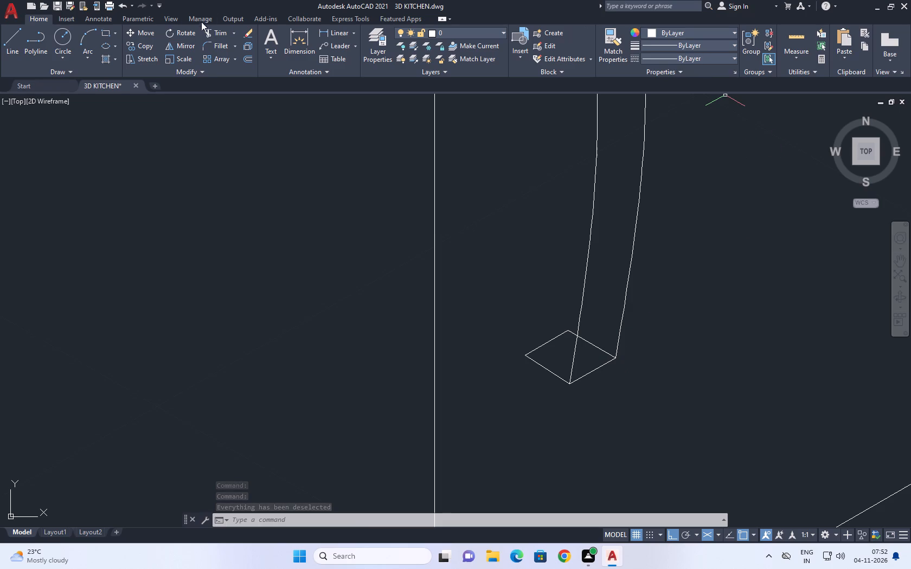
click(211, 31)
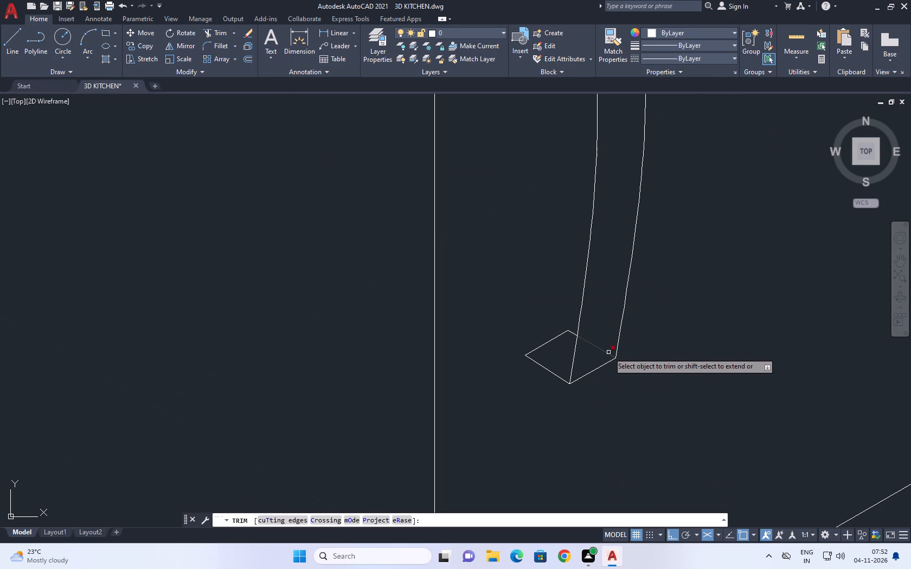
click(608, 352)
right_click(607, 336)
click(629, 355)
Scale the whole door handle down to about two thirds of its size, from a base point midway along its inner curve.
scroll(635, 327, down, 5)
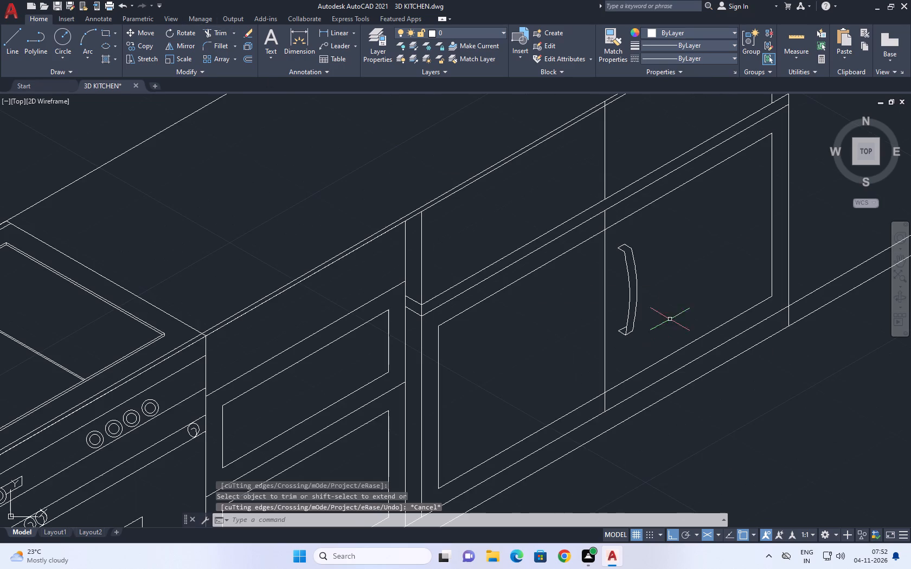
middle_click(651, 242)
scroll(641, 262, down, 1)
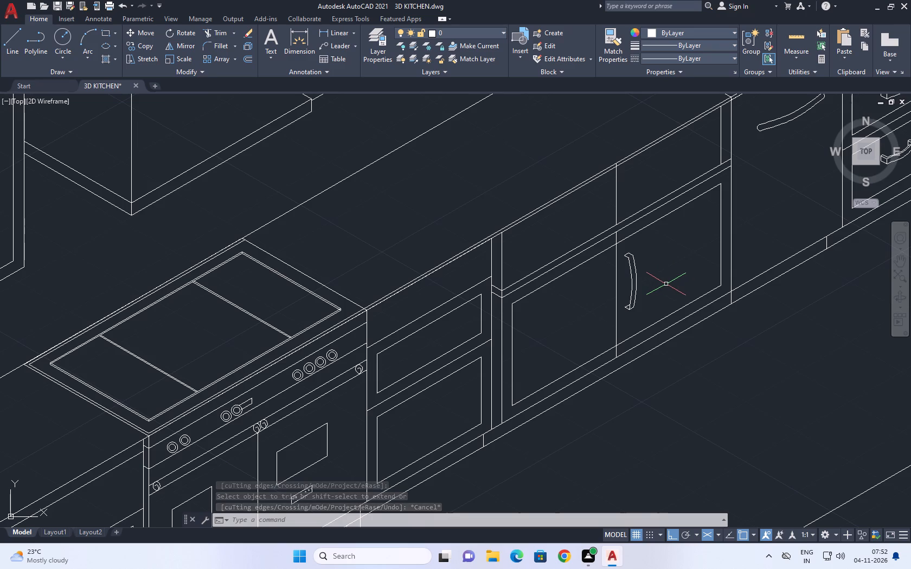
middle_drag(659, 280, 639, 273)
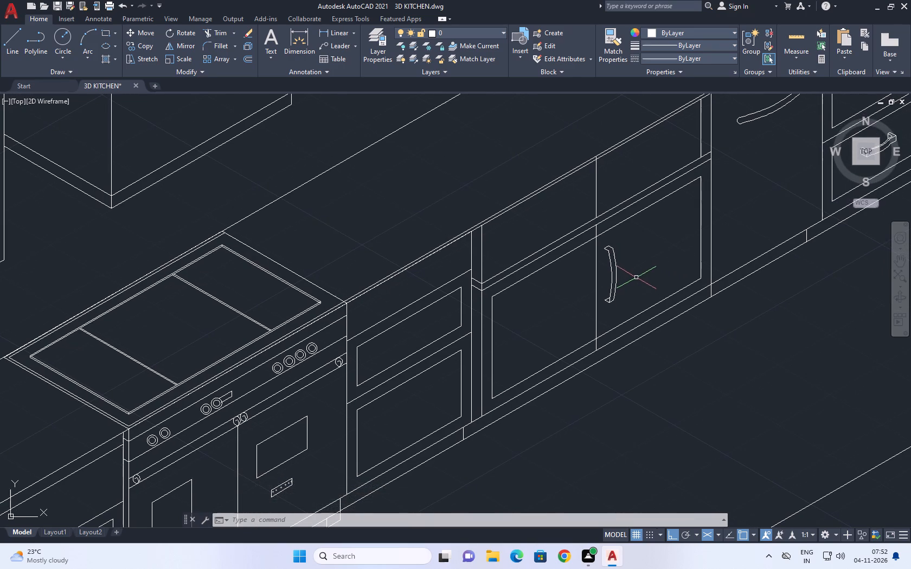
click(582, 198)
click(631, 320)
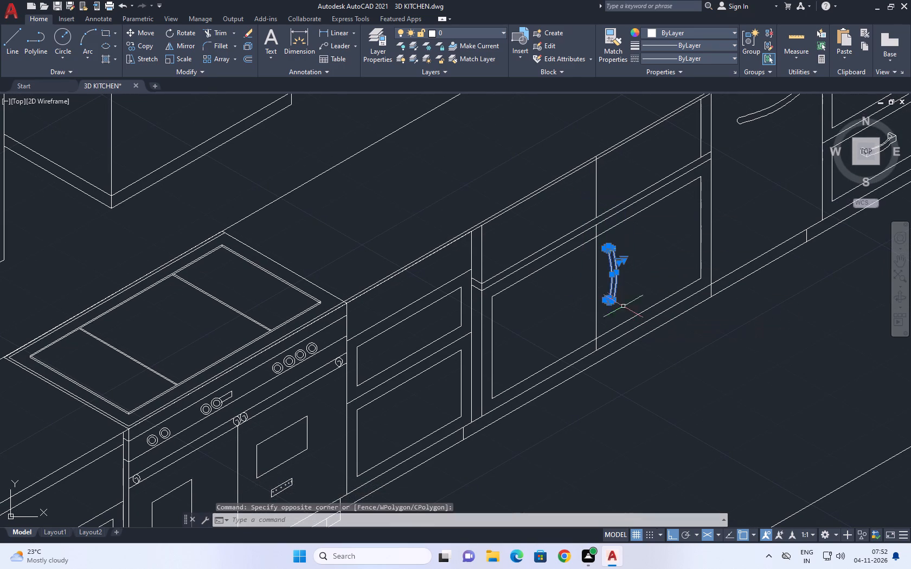
click(187, 59)
scroll(612, 282, up, 2)
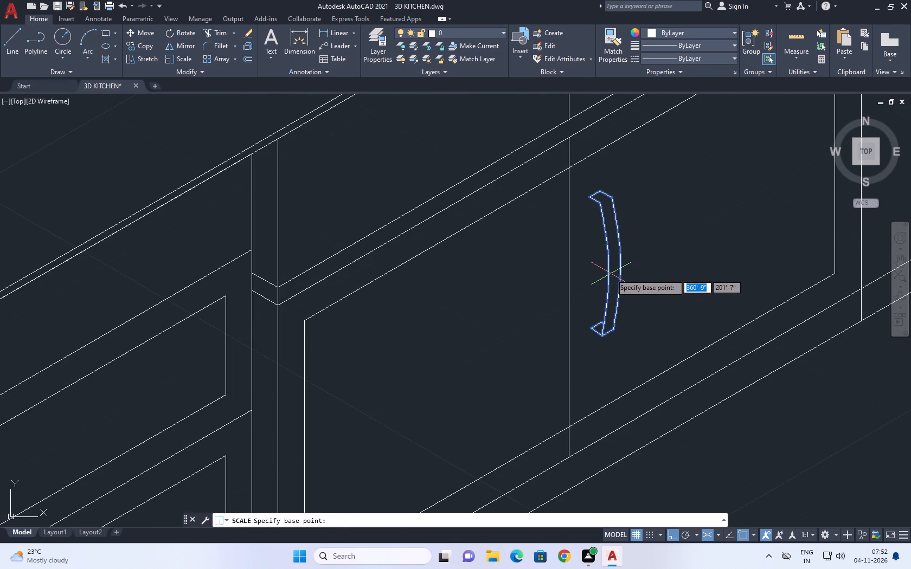
click(611, 269)
click(629, 306)
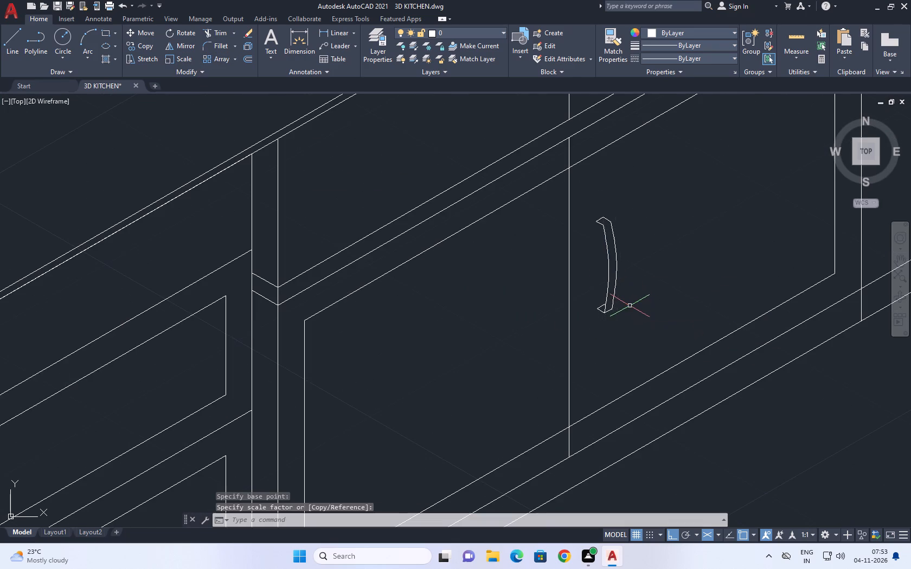
Copy the whole curved handle about 7 inches along the isometric axis onto the left framed door.
click(593, 195)
click(632, 336)
middle_drag(622, 269, 626, 278)
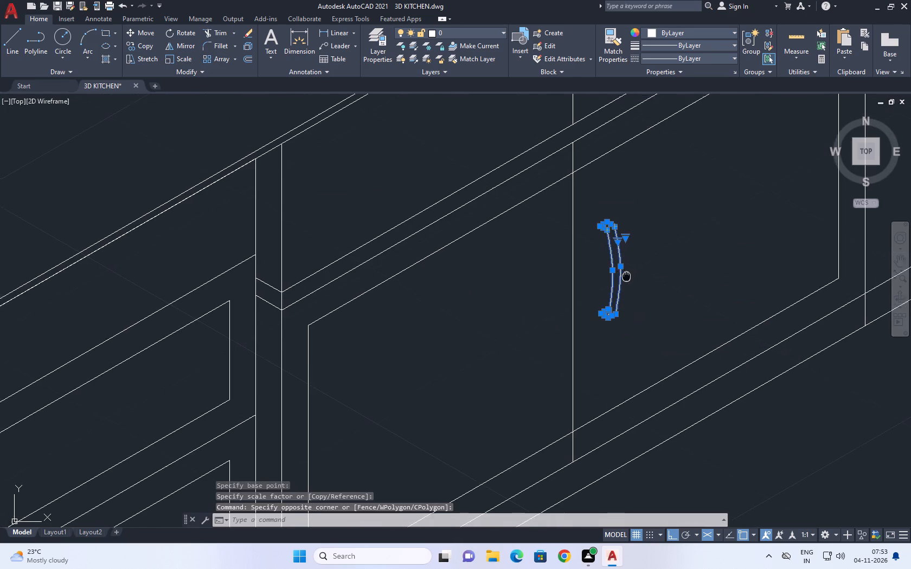
middle_drag(626, 278, 621, 314)
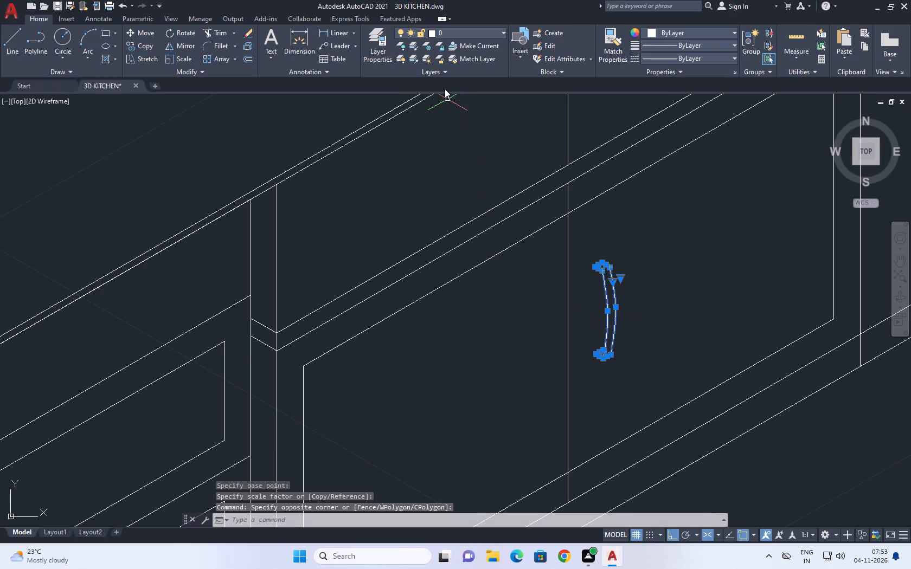
click(150, 48)
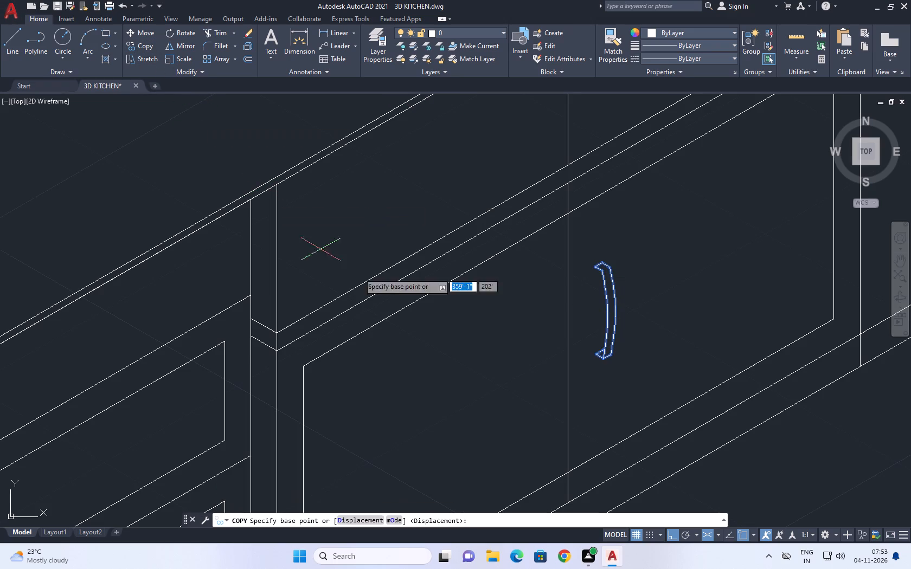
click(696, 257)
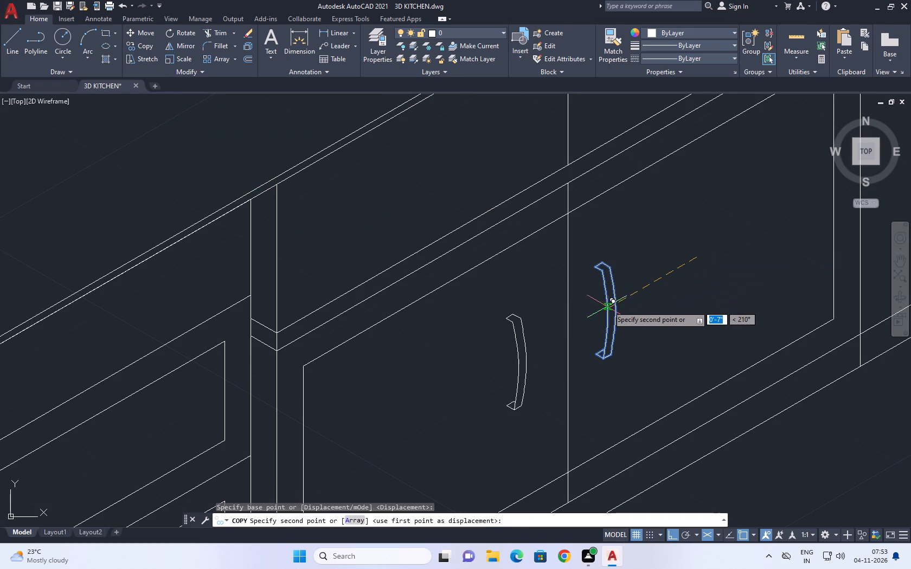
click(612, 303)
right_click(658, 246)
click(688, 267)
scroll(634, 265, down, 1)
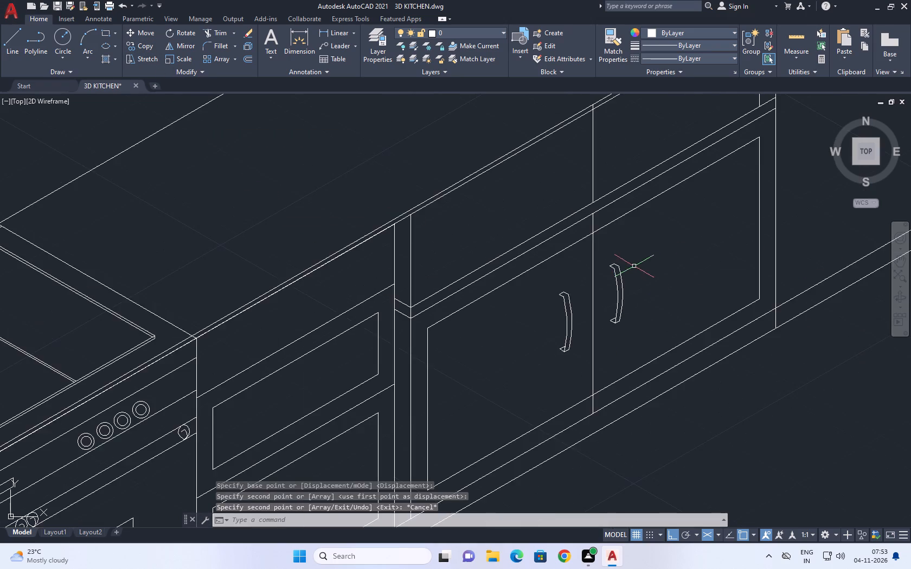
Copy the centre divider line of the framed doors 2 inches to each side along the isometric axis.
middle_drag(669, 290, 602, 249)
middle_drag(623, 282, 613, 228)
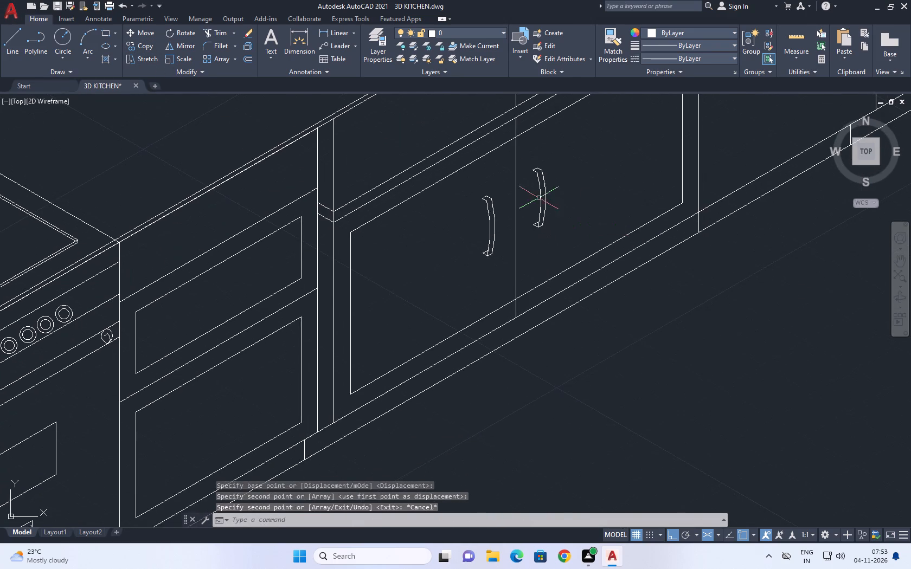
middle_drag(537, 198, 575, 309)
click(553, 274)
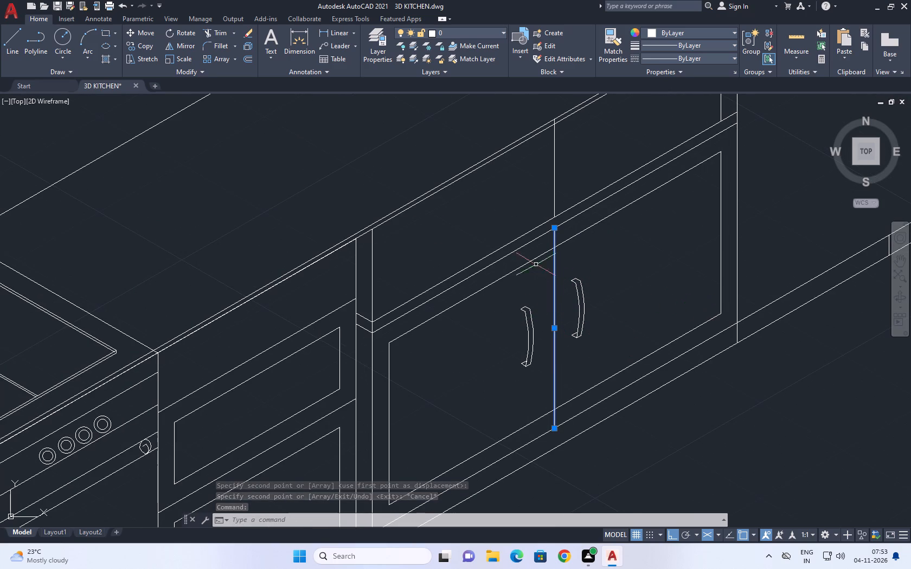
click(143, 44)
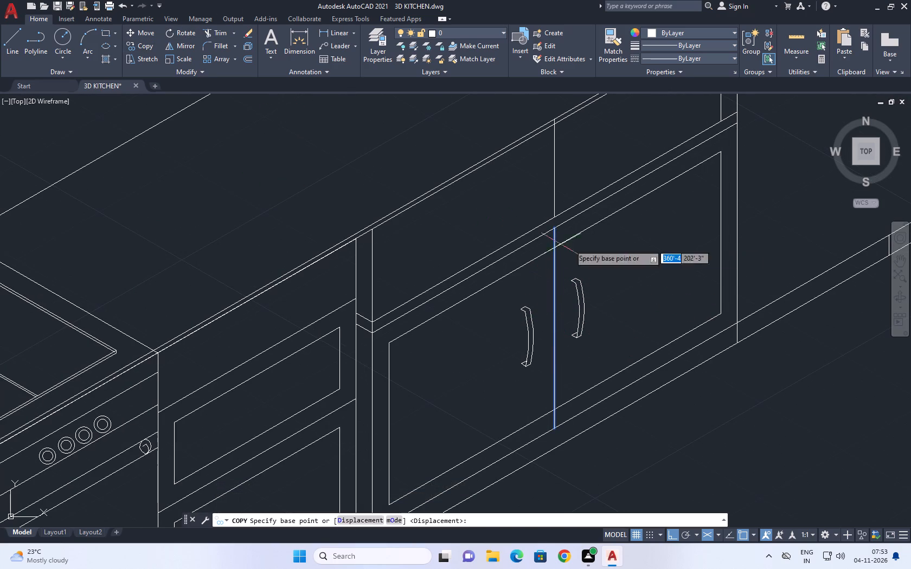
click(652, 267)
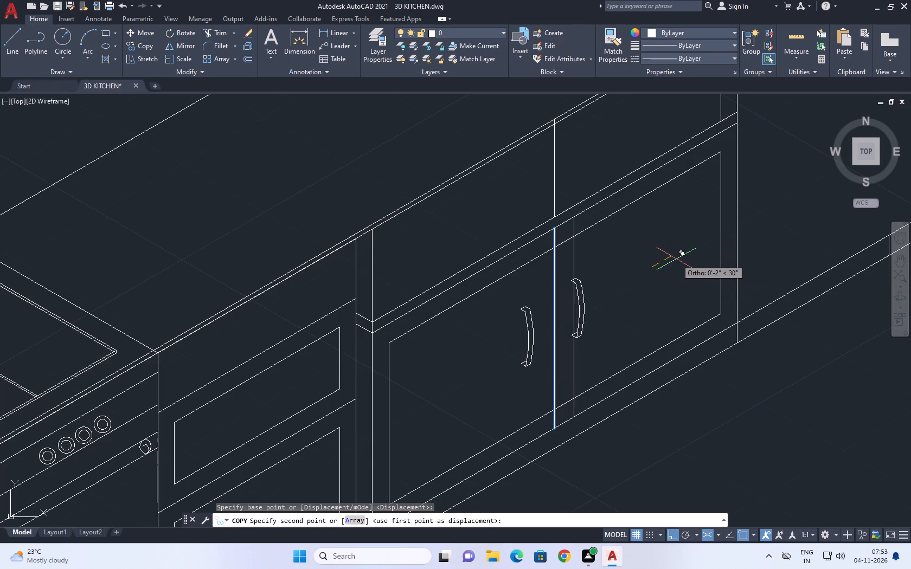
key(2)
key(Return)
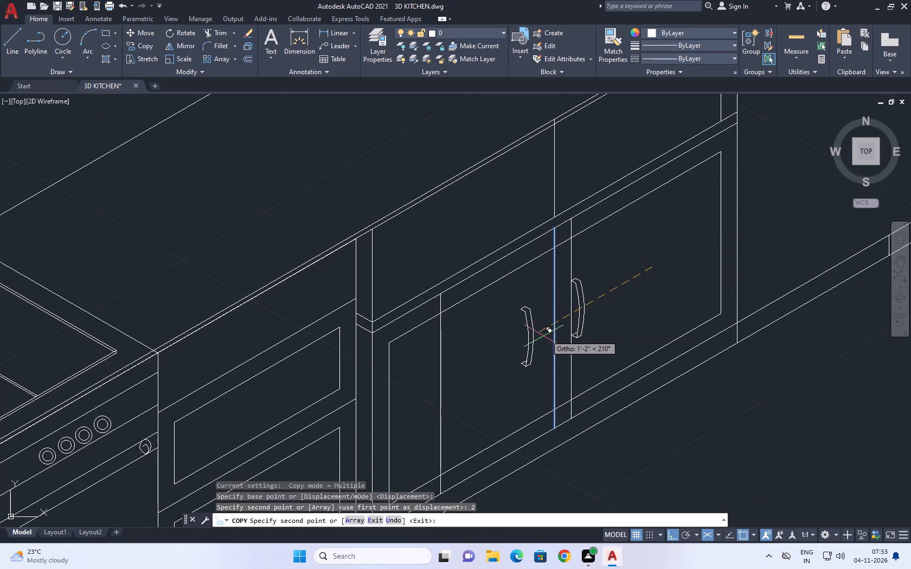
key(2)
key(Return)
key(space)
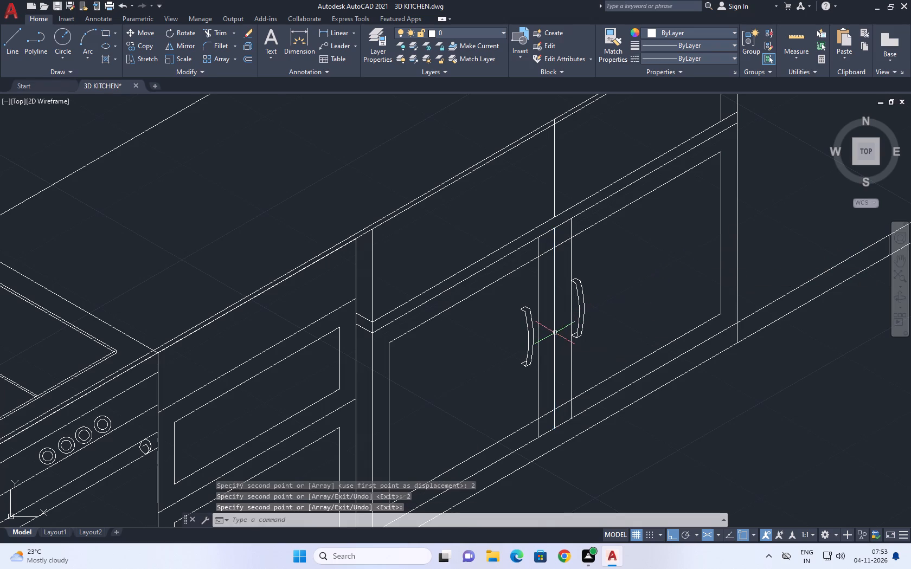
Trim the lower ends of both divider copies and the inner frame line between them at the doors' bottom rail.
text(TR)
key(space)
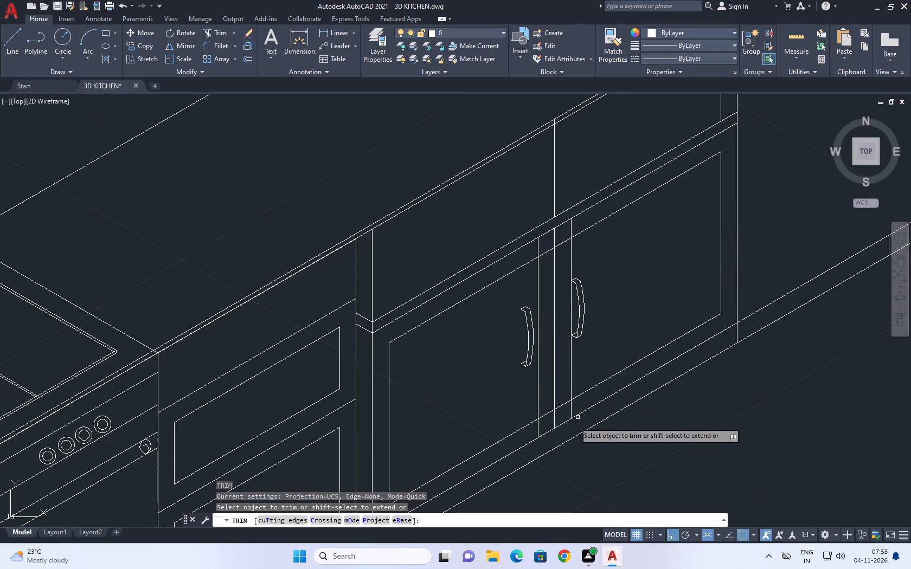
scroll(522, 433, up, 2)
click(561, 426)
click(586, 374)
drag(580, 387, 576, 394)
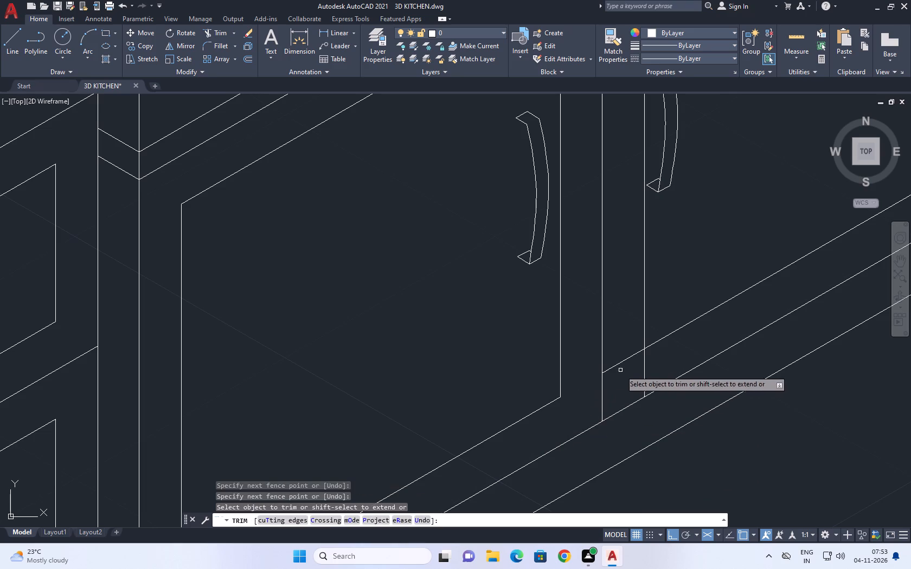
click(624, 357)
click(651, 367)
Trim the upper ends of both divider copies and the inner frame line between them at the doors' top rail.
scroll(644, 363, down, 4)
scroll(644, 301, up, 2)
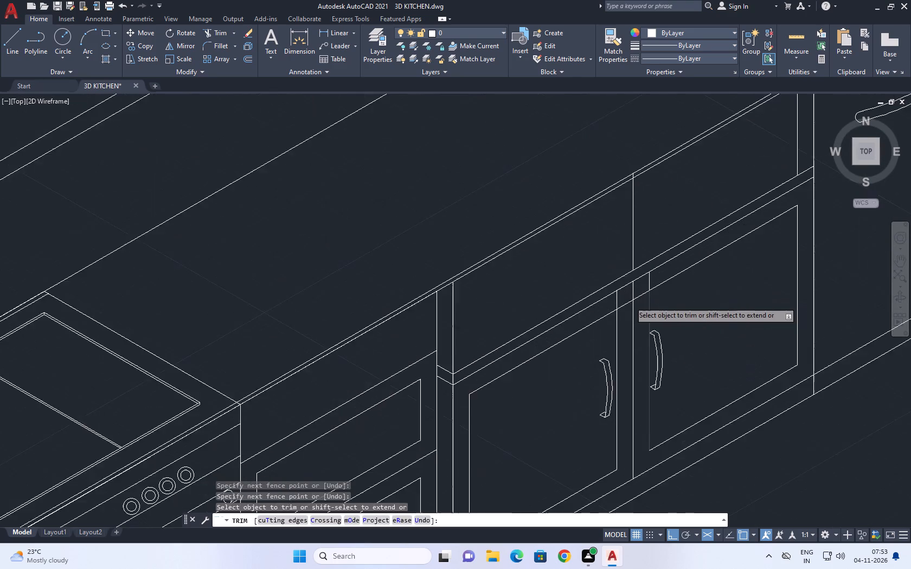
scroll(628, 301, up, 3)
click(583, 293)
click(612, 326)
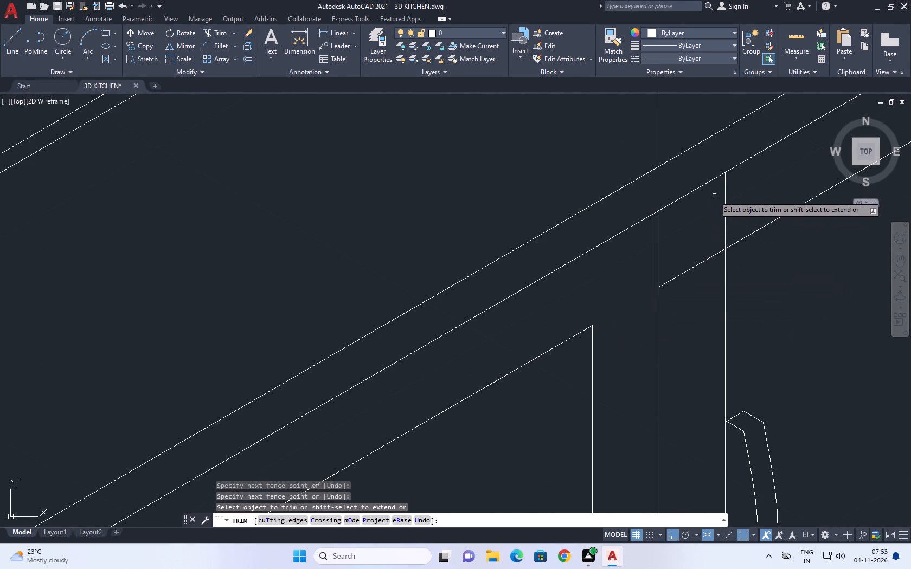
click(724, 191)
click(690, 264)
click(684, 302)
scroll(678, 256, down, 4)
key(space)
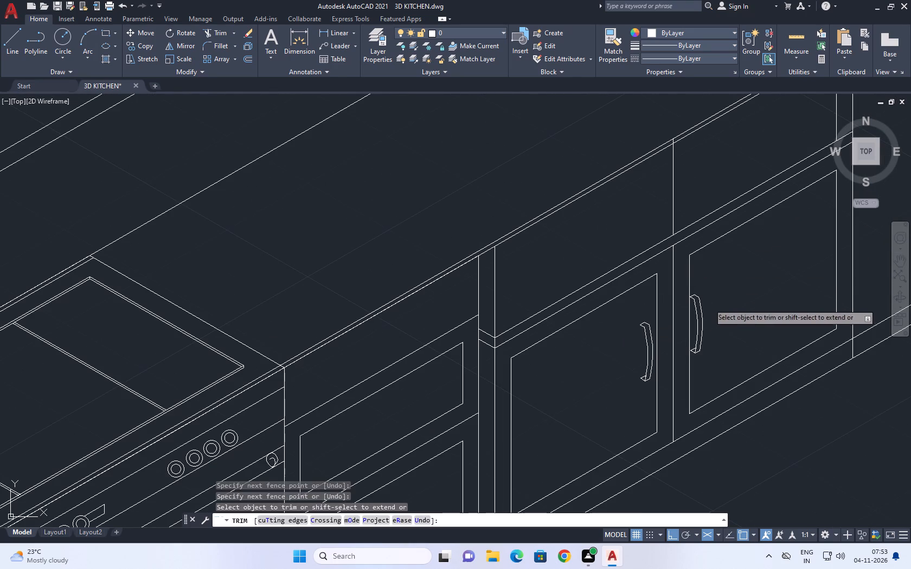
Move the left door's handle about 2 inches along the isometric axis onto the stile beside the centre divider.
scroll(623, 300, up, 1)
click(639, 310)
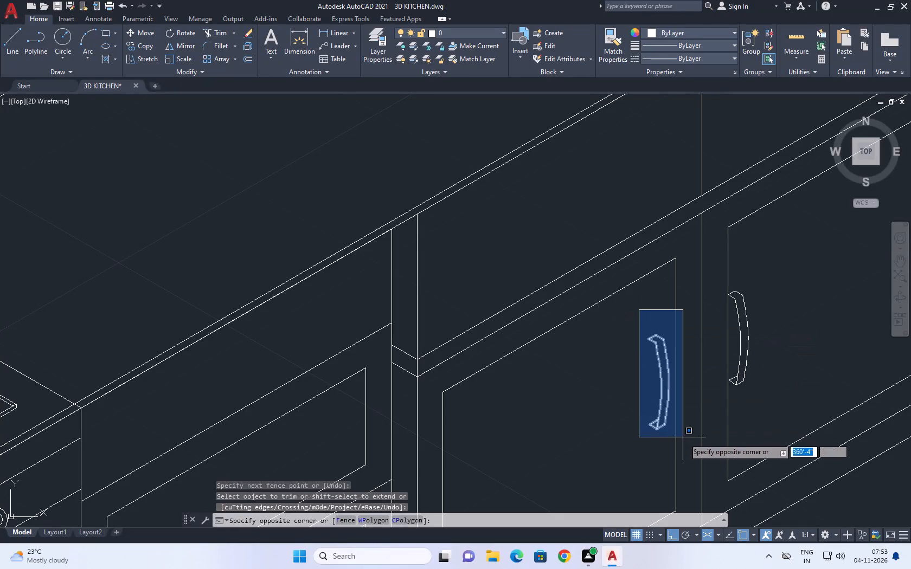
click(687, 437)
middle_drag(702, 422, 641, 362)
text(M)
key(space)
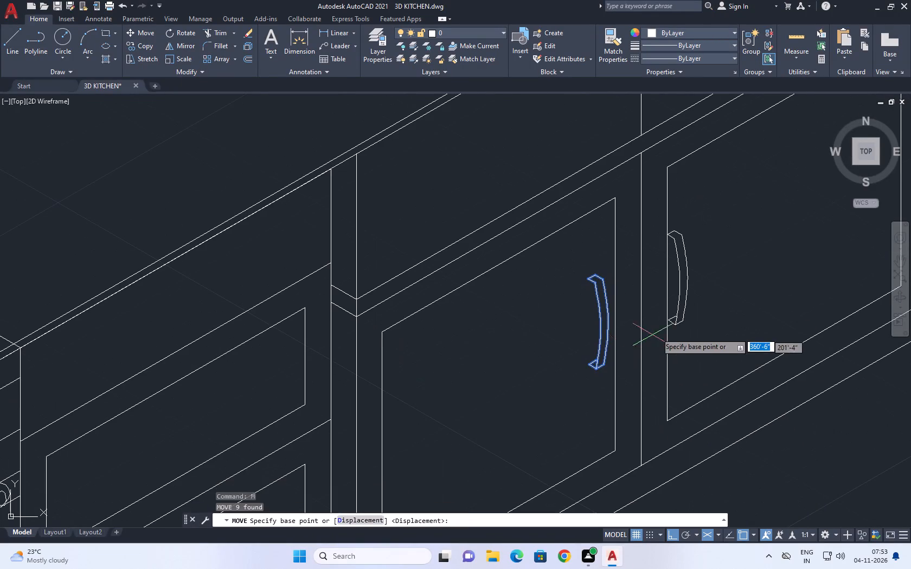
click(658, 332)
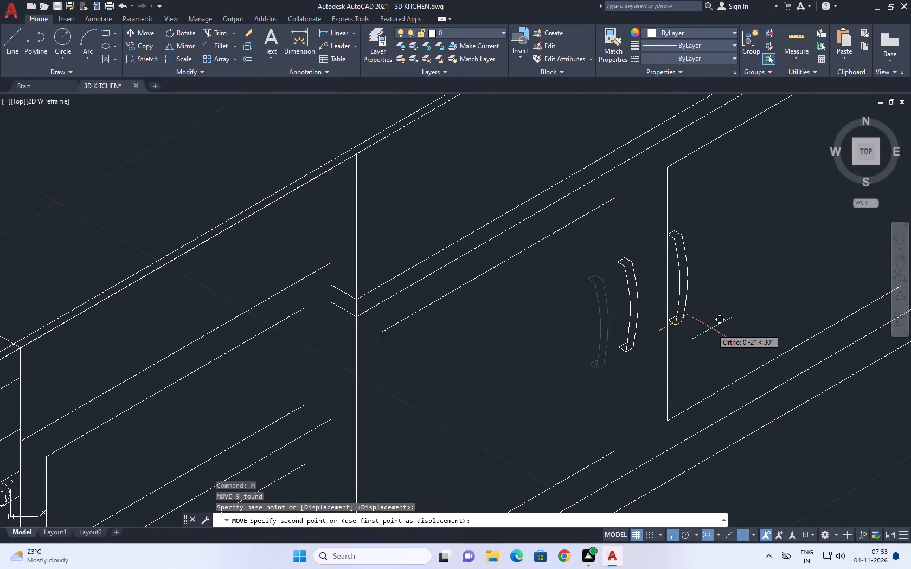
click(713, 328)
Move the right door's handle along the isometric axis onto its stile, just right of the centre divider.
click(662, 209)
click(720, 344)
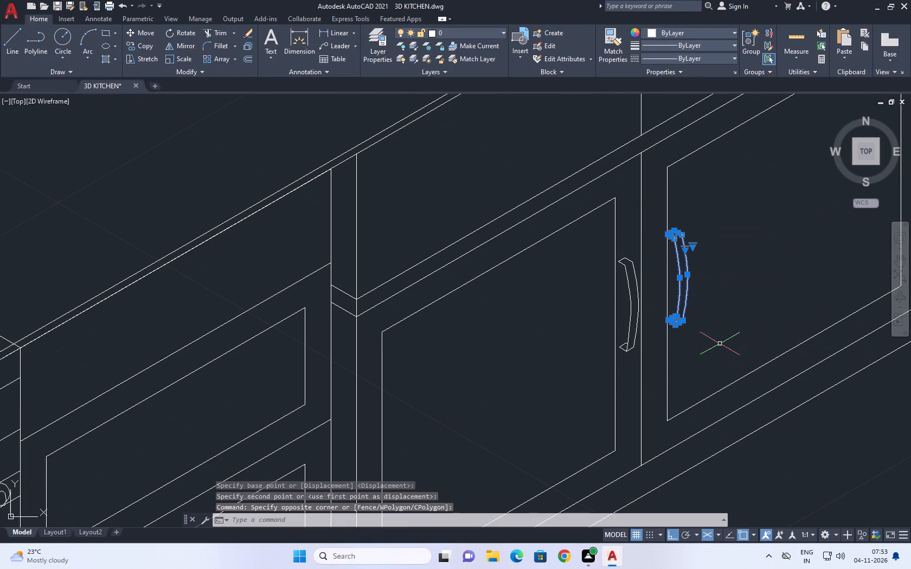
text(M)
key(space)
click(748, 311)
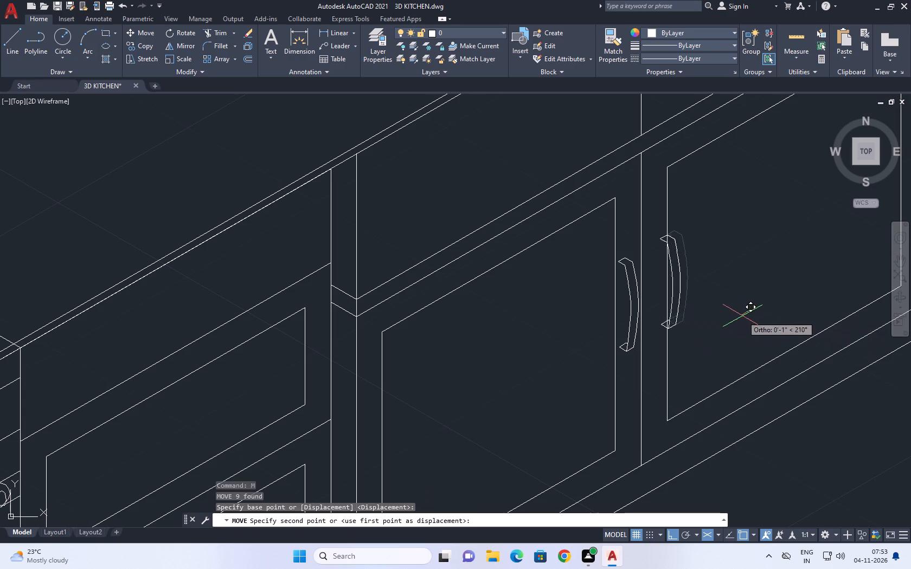
click(731, 328)
scroll(635, 313, down, 1)
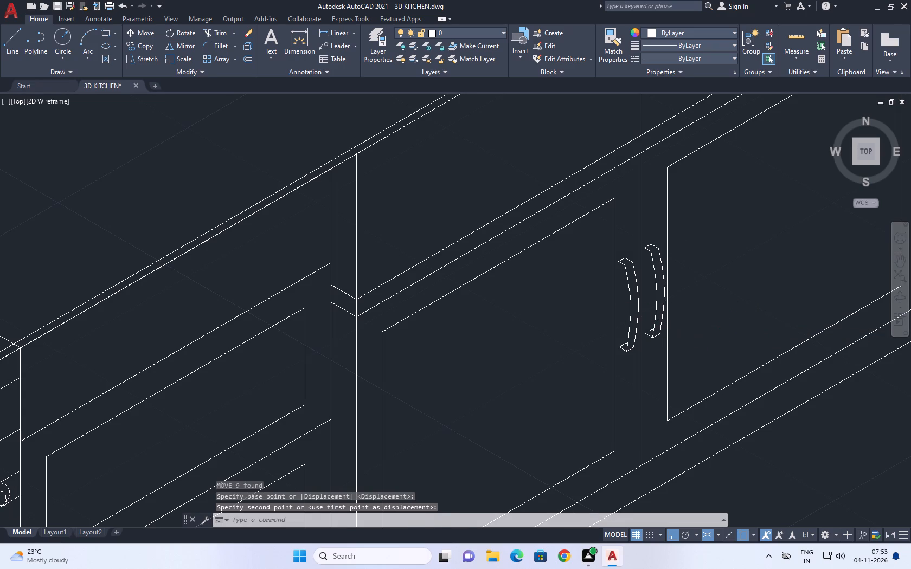
Draw a vertical line on the right isoplane from the right door's bottom edge down past the plinth, near the cabinet's right corner.
middle_drag(689, 307, 600, 302)
middle_drag(605, 332, 587, 322)
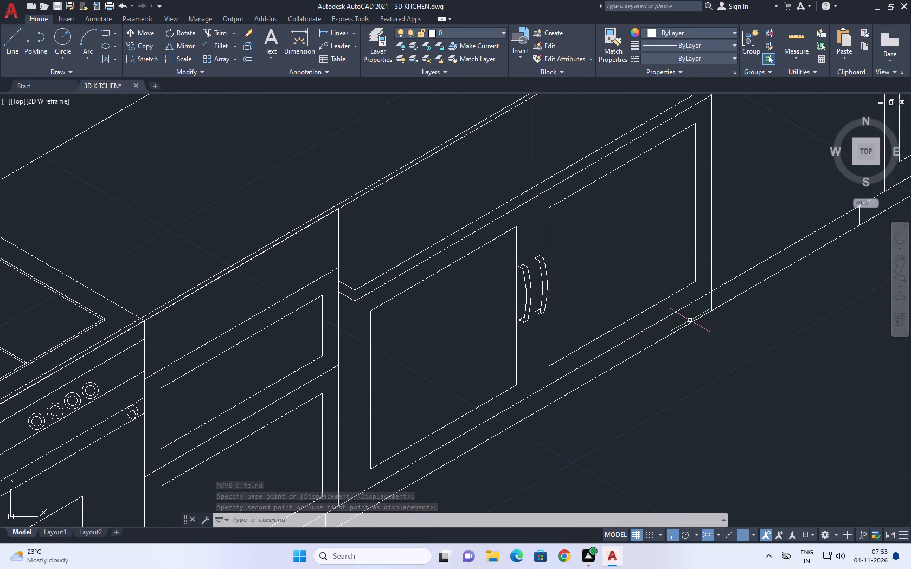
text(L)
key(space)
click(690, 304)
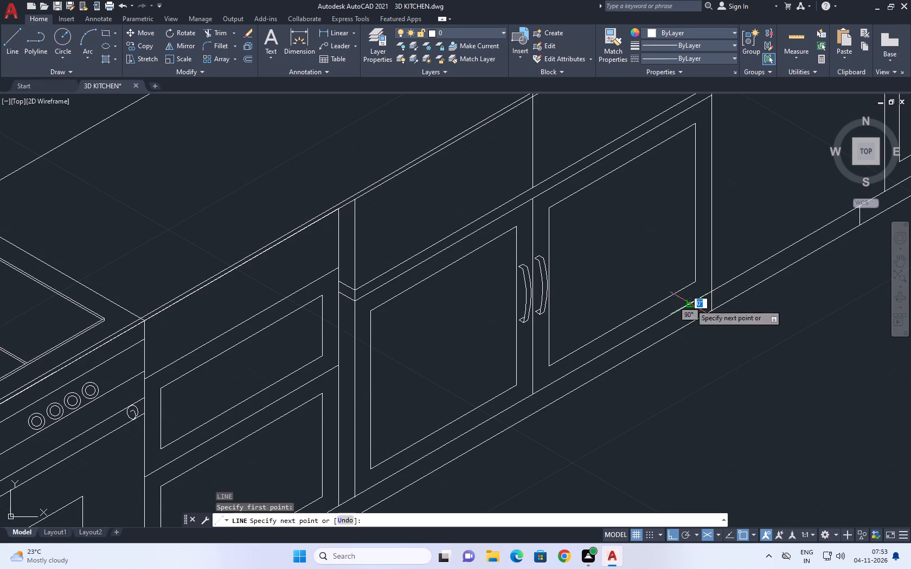
click(690, 333)
key(ctrl+z)
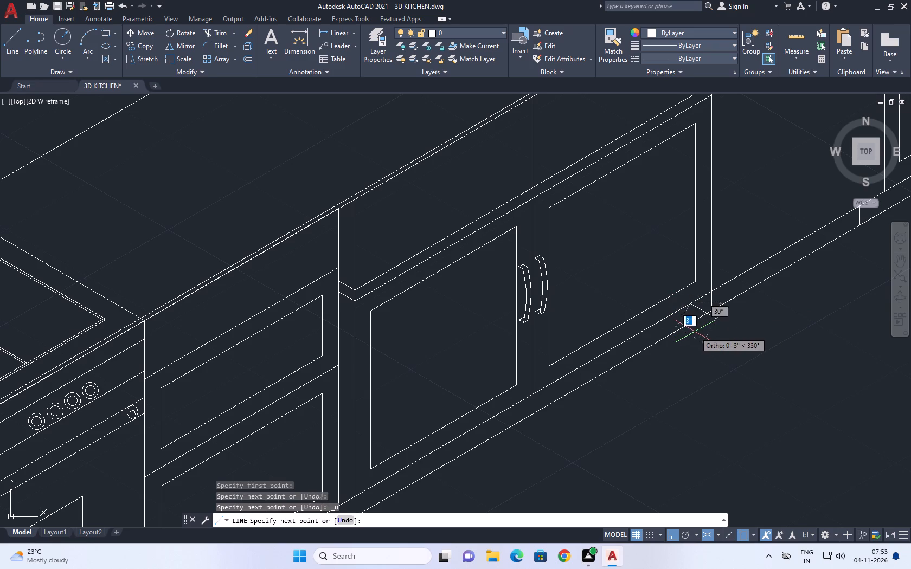
key(F5)
click(688, 352)
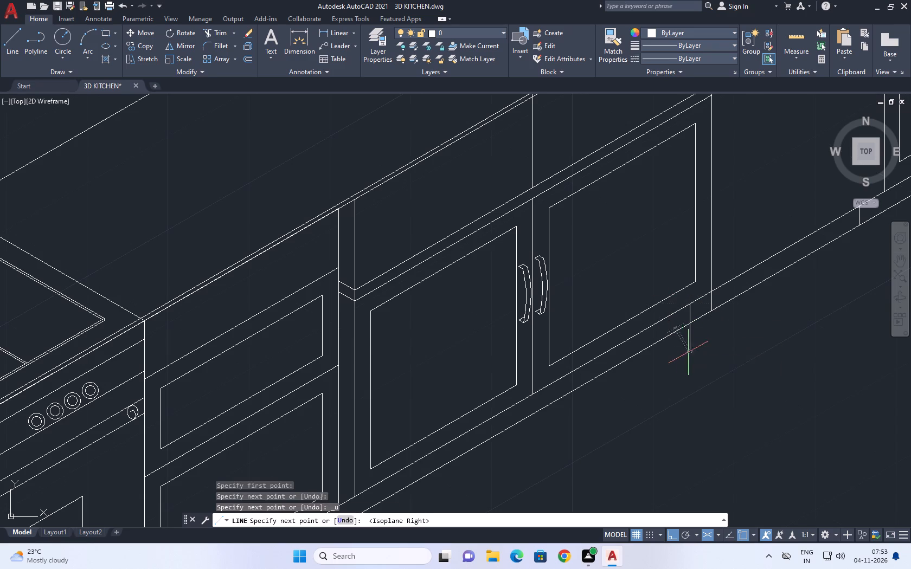
key(space)
Trim the new line's overhang below the plinth and the plinth's lower line between it and the cabinet's right corner.
text(TR)
key(space)
click(712, 333)
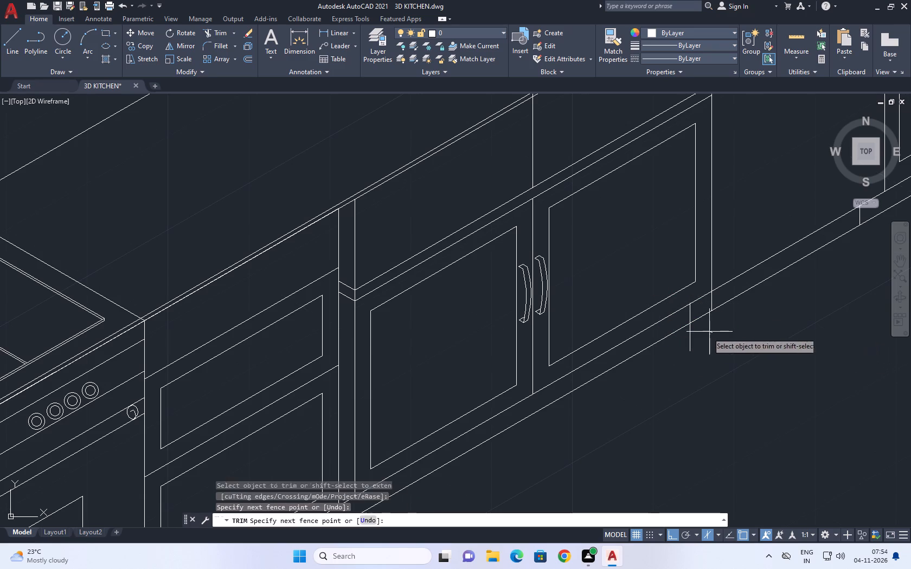
click(667, 347)
click(711, 303)
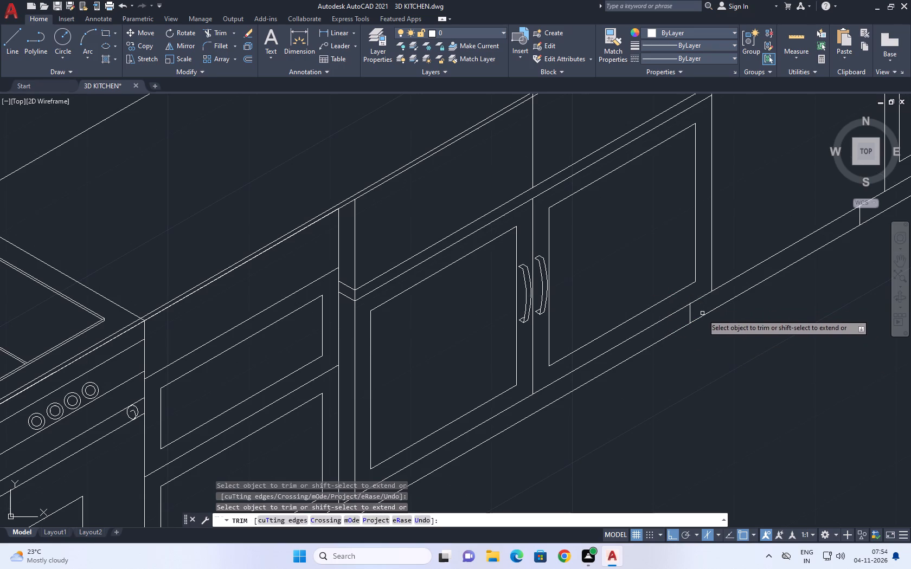
key(ctrl+z)
click(703, 315)
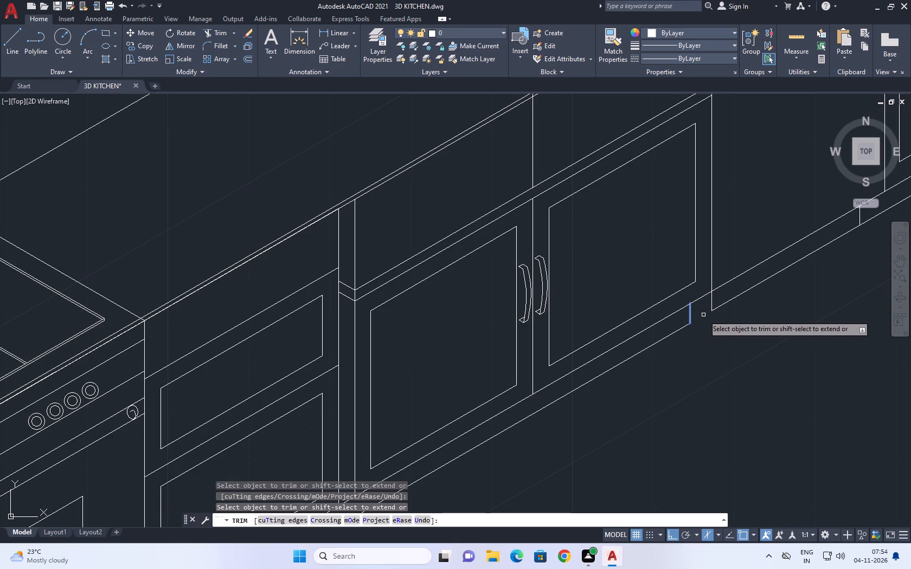
scroll(660, 347, down, 2)
key(Escape)
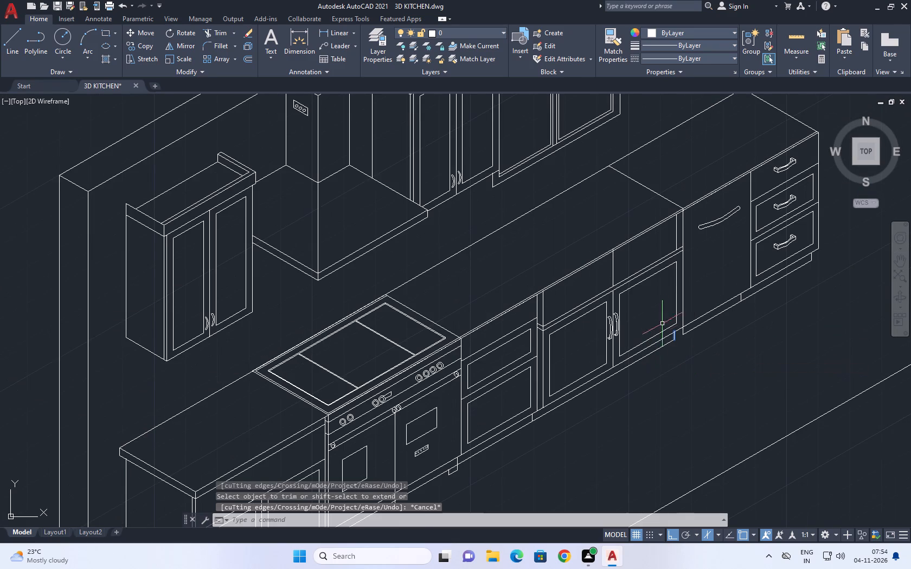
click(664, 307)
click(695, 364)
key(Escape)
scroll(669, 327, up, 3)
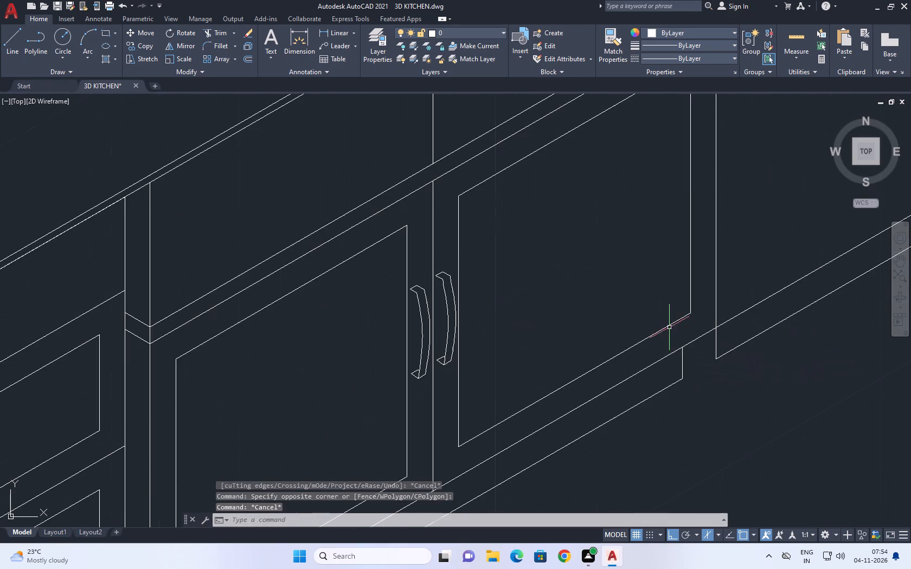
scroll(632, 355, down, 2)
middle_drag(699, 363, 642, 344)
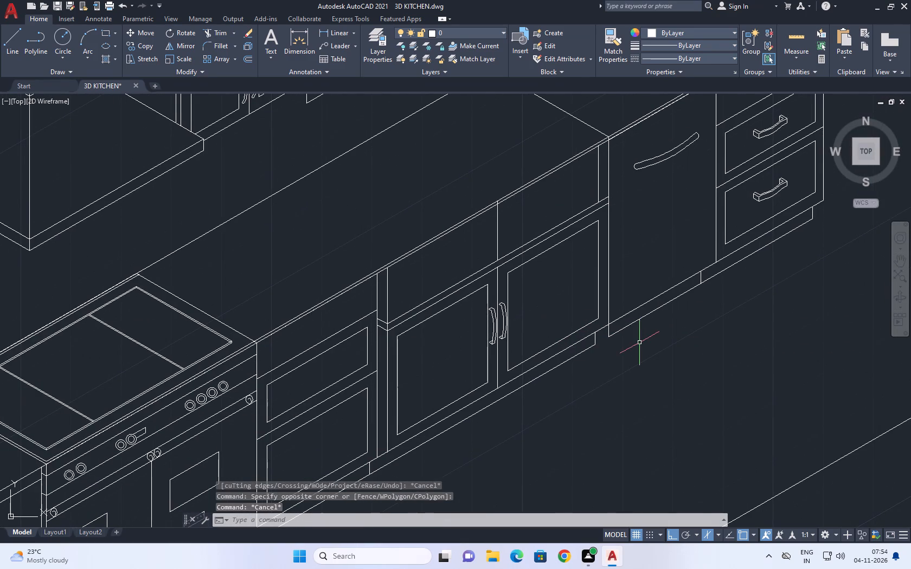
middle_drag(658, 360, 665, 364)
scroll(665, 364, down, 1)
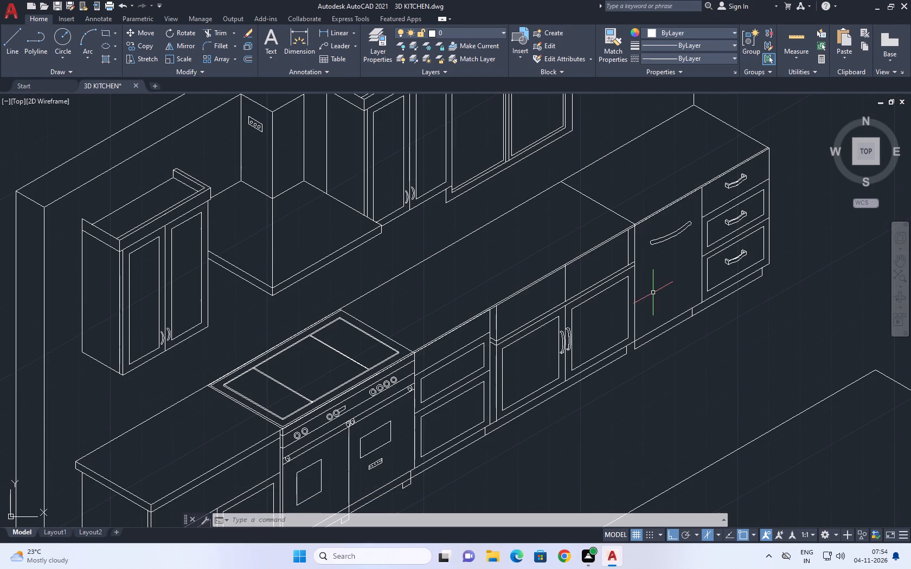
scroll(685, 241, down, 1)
Stretch the left end of the plinth's lower line below the dishwasher-style front to meet the short vertical under the double-door cabinet.
scroll(618, 329, up, 4)
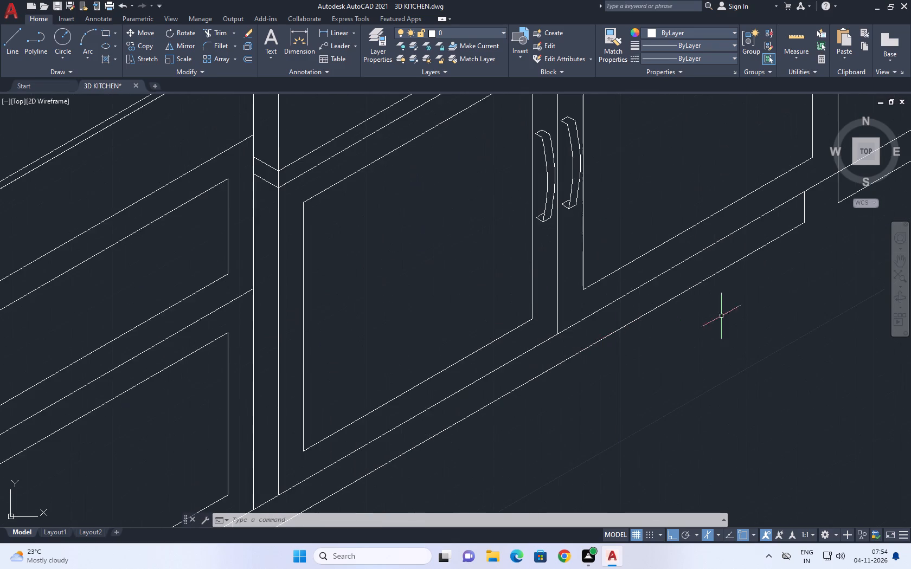
middle_drag(753, 256, 445, 314)
drag(573, 232, 571, 239)
click(556, 267)
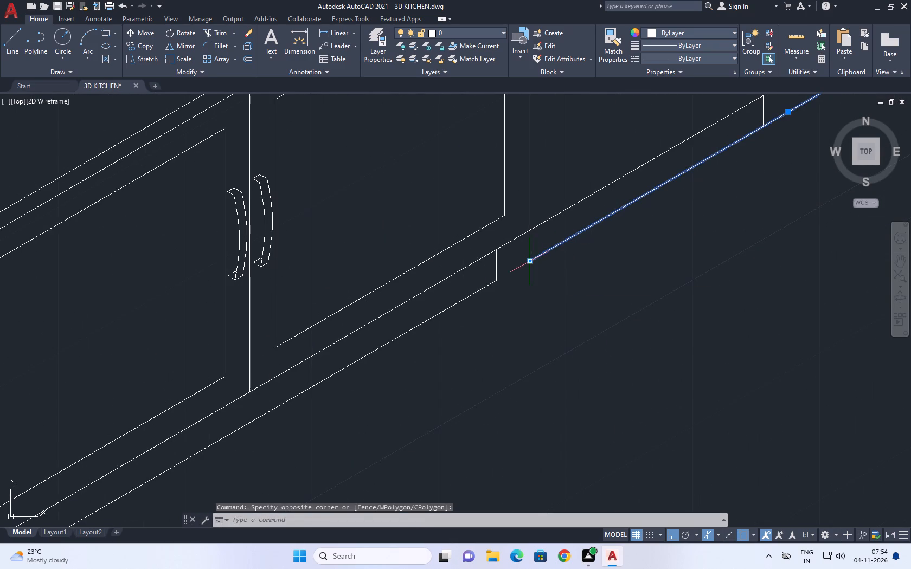
click(530, 258)
click(497, 279)
right_click(547, 278)
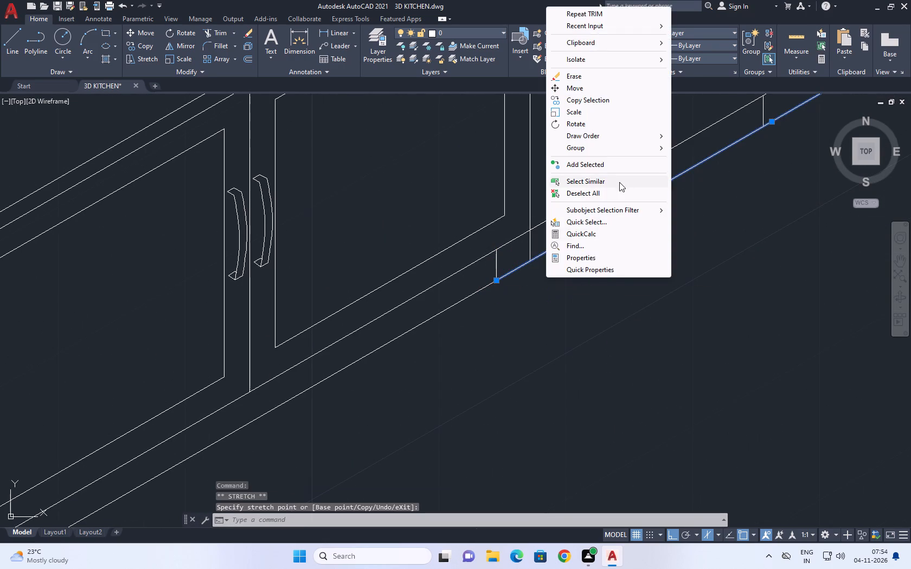
click(609, 191)
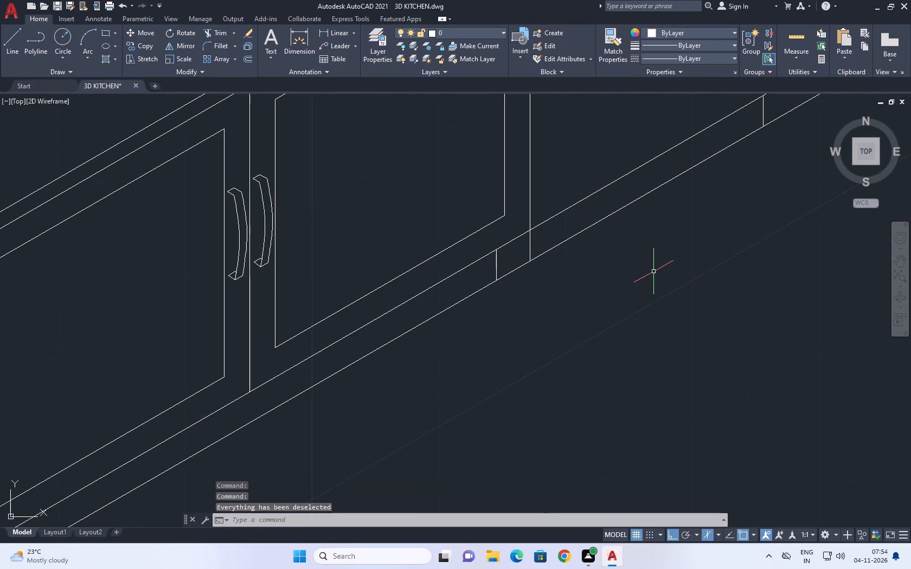
Trim the vertical between the double-door cabinet and the neighbouring appliance front where it crosses the plinth below the cabinet's bottom edge.
middle_drag(543, 204, 556, 249)
click(214, 33)
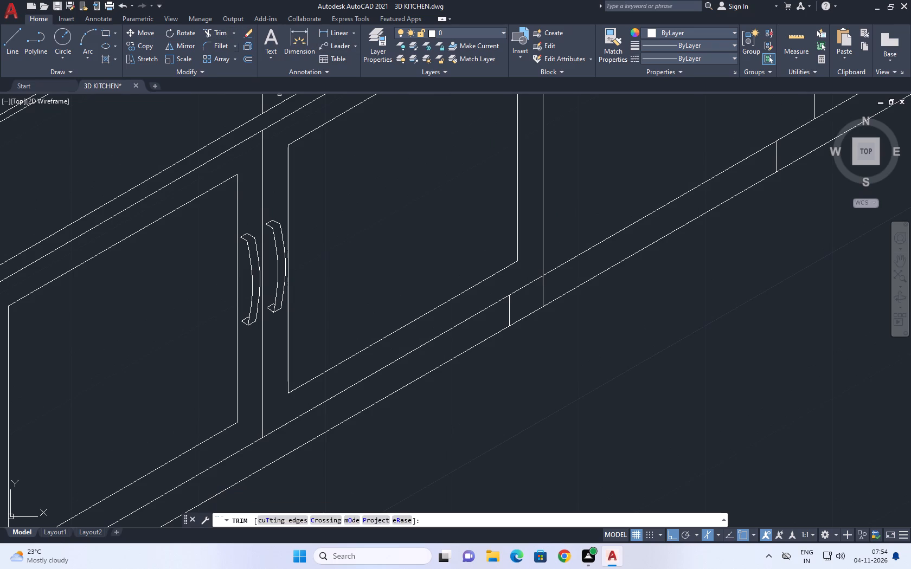
click(537, 299)
click(555, 292)
scroll(607, 315, down, 2)
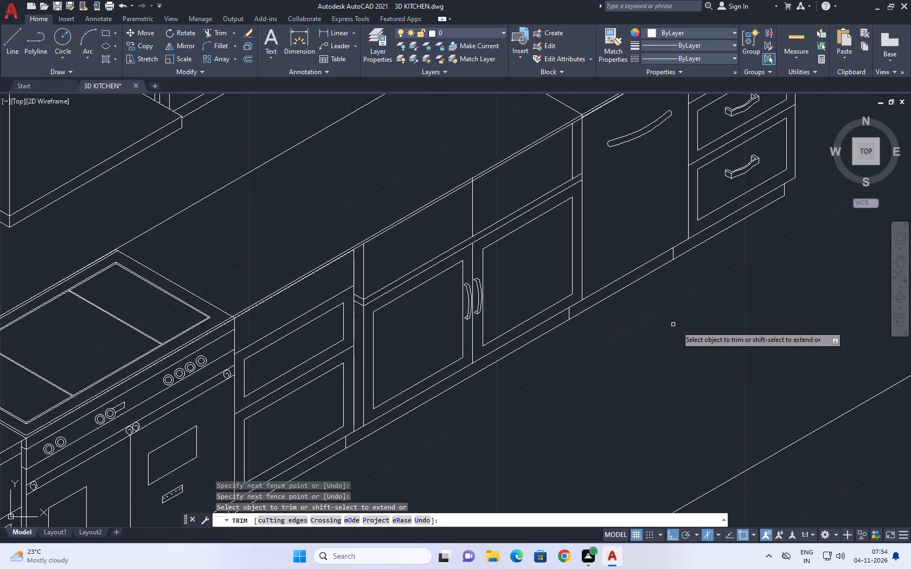
middle_drag(688, 337, 657, 386)
right_click(685, 362)
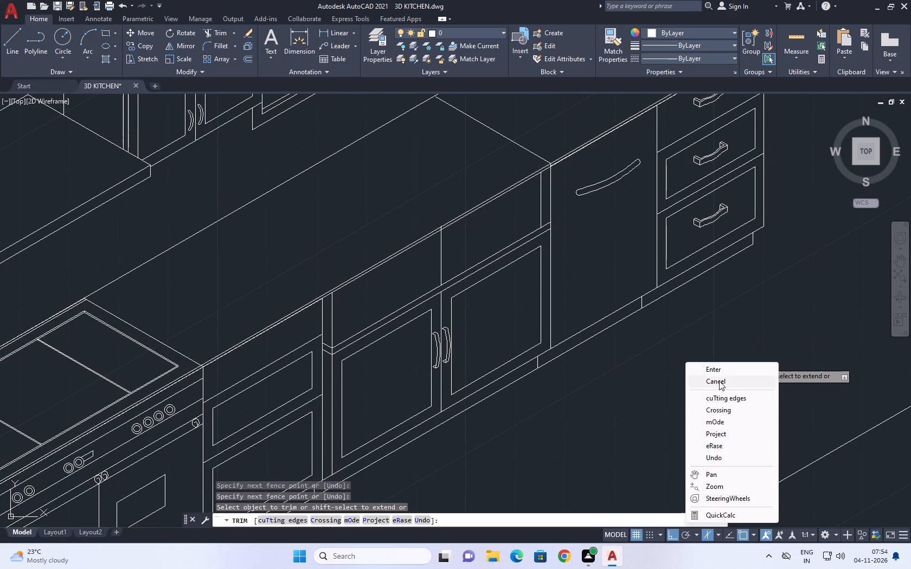
click(719, 381)
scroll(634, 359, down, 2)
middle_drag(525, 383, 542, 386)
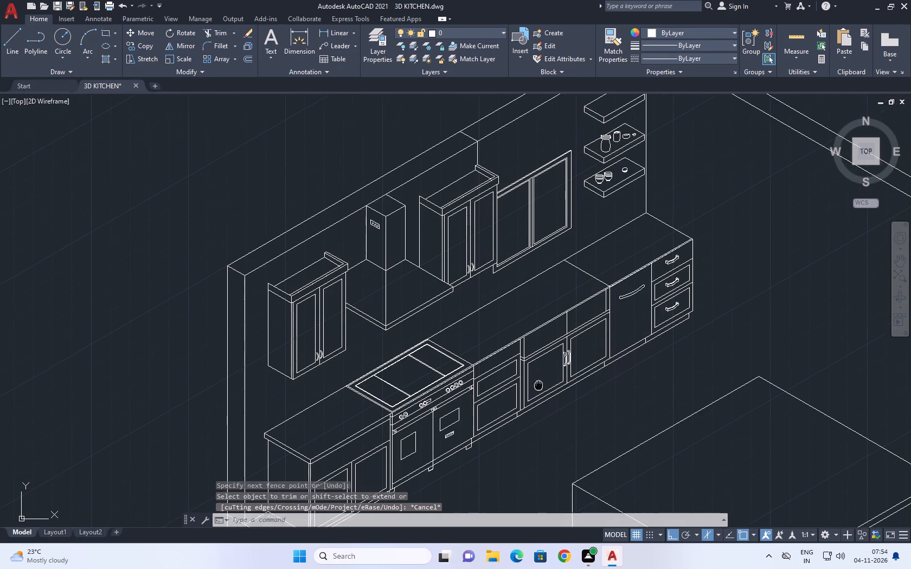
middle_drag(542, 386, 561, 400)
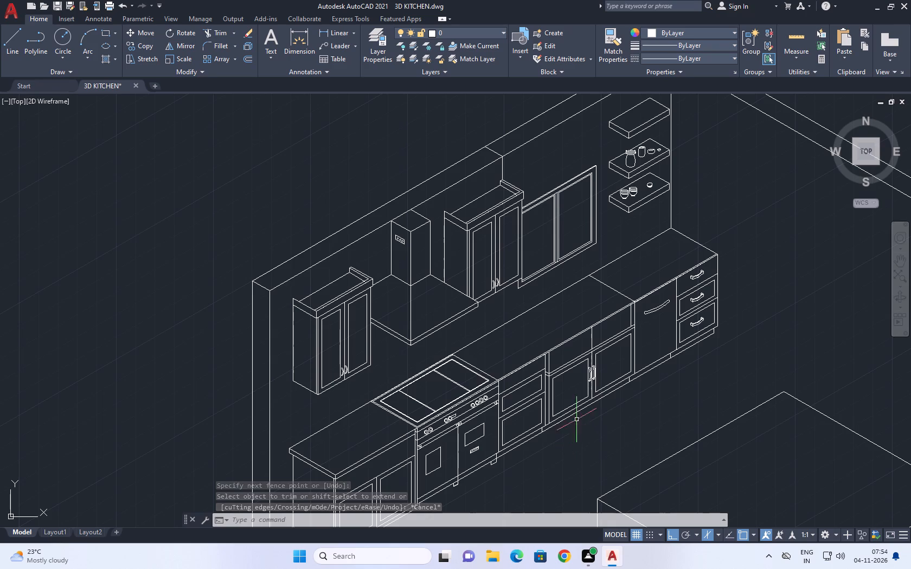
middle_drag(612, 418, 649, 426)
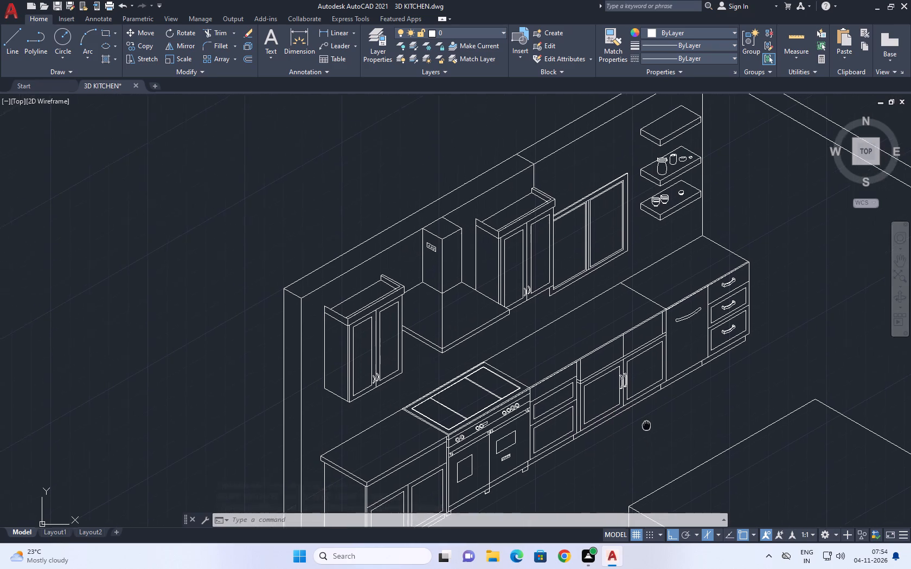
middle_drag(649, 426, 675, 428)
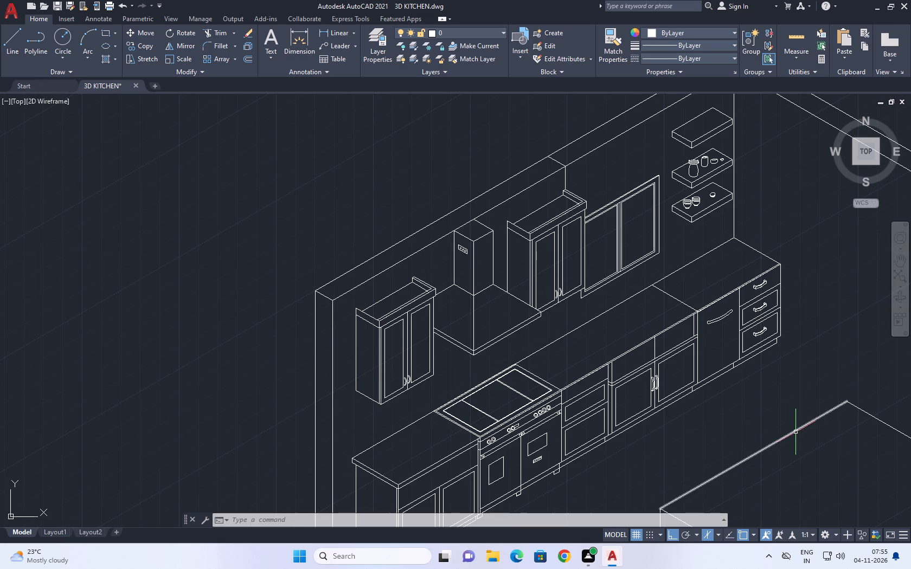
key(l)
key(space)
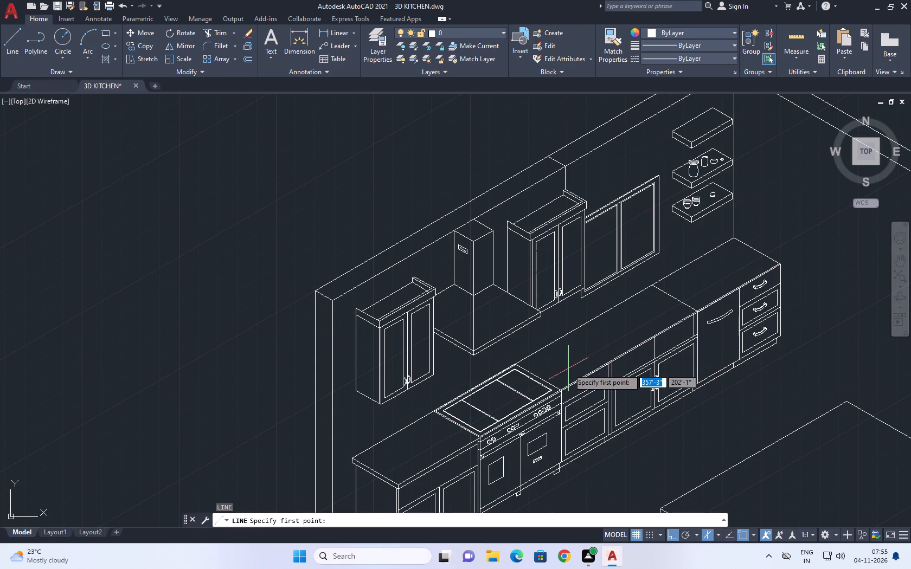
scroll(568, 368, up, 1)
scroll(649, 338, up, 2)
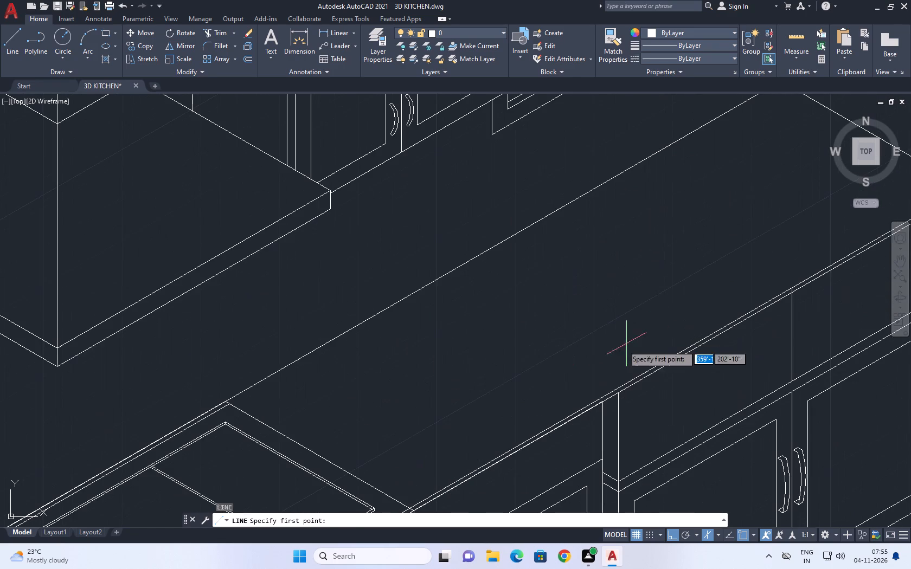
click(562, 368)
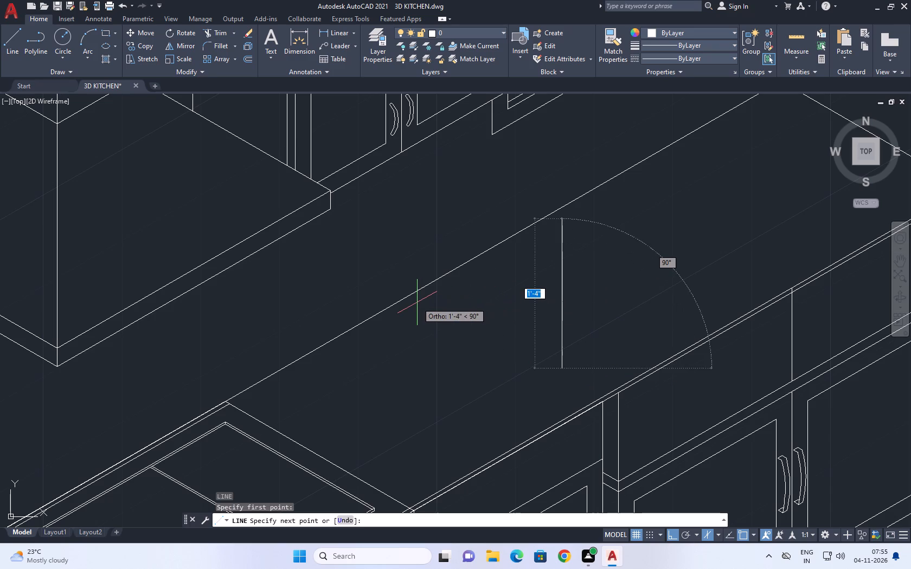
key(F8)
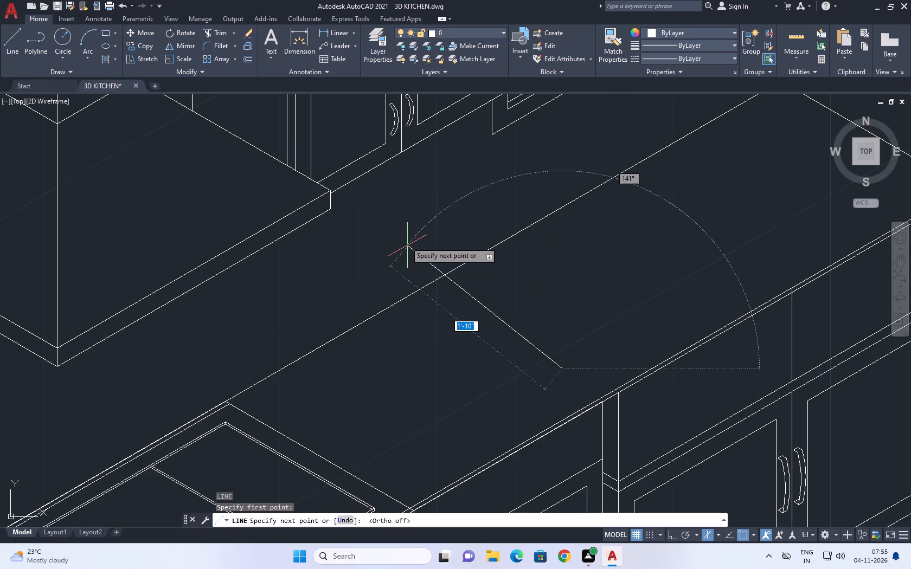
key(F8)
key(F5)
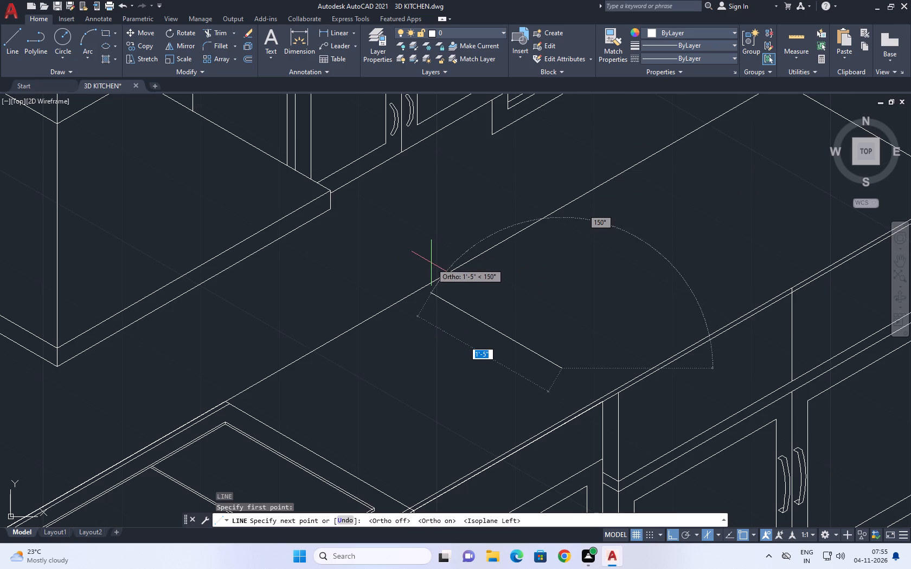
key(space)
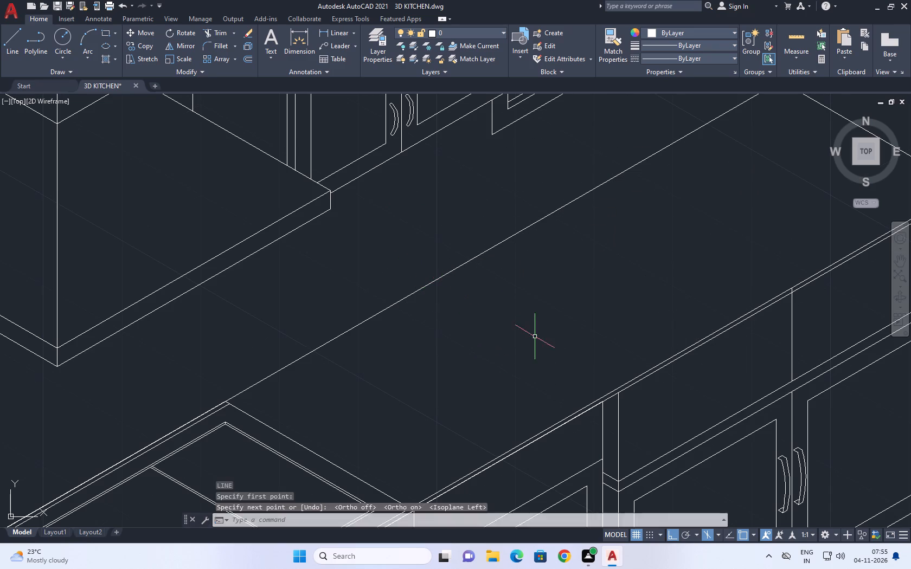
Draw a line from the countertop's front edge above the double-door cabinet's left side backward, continuing parallel to the front edge on the top isoplane.
key(space)
scroll(604, 395, up, 2)
click(601, 398)
scroll(464, 297, down, 3)
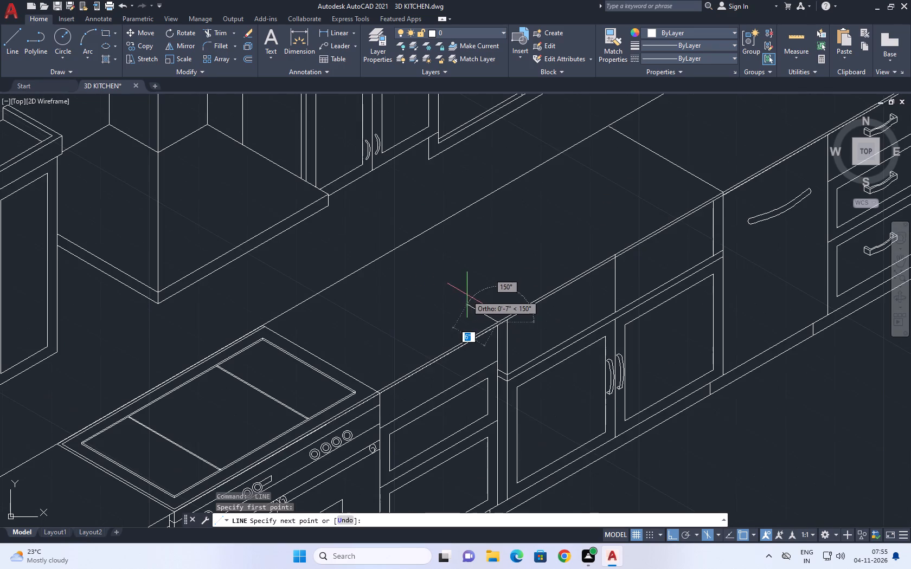
scroll(458, 303, down, 3)
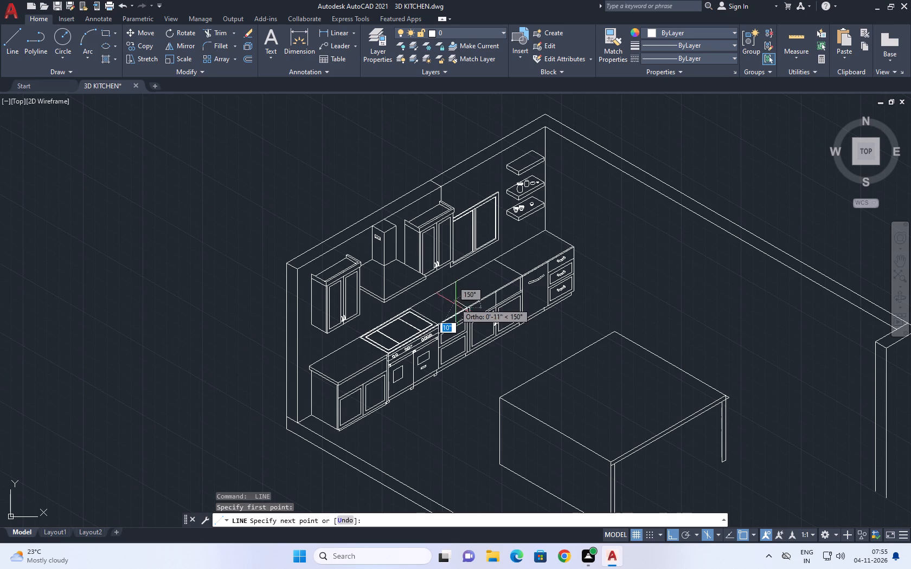
scroll(434, 294, up, 4)
click(457, 289)
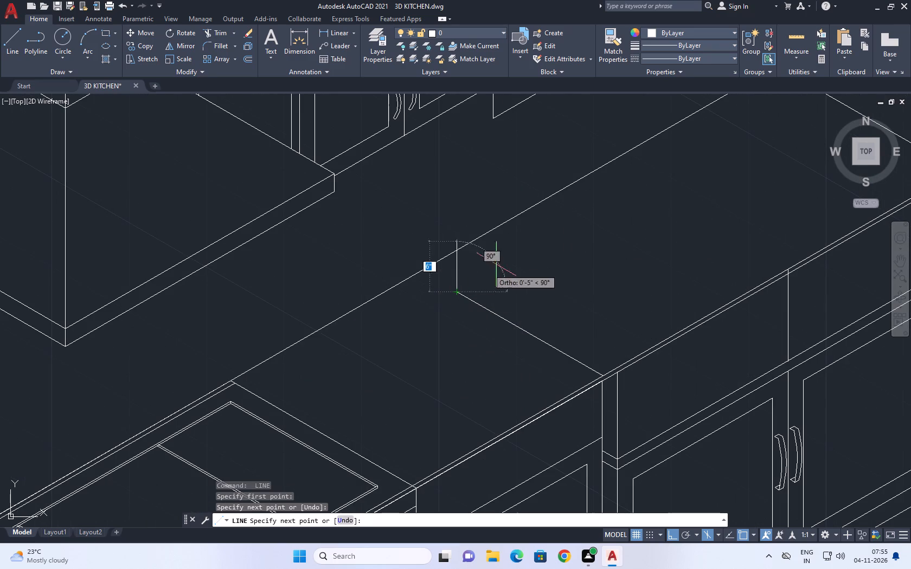
middle_drag(603, 201, 570, 225)
key(F5)
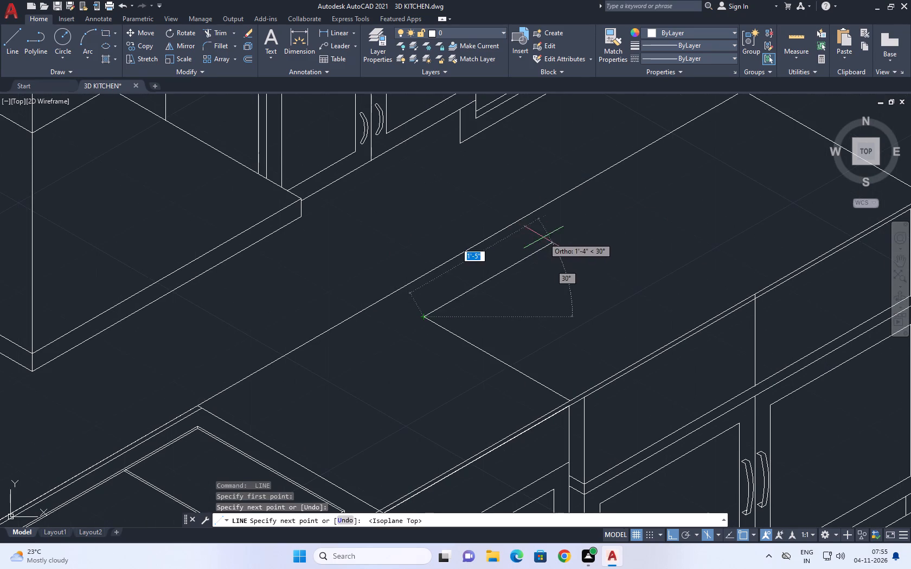
middle_drag(638, 193, 610, 193)
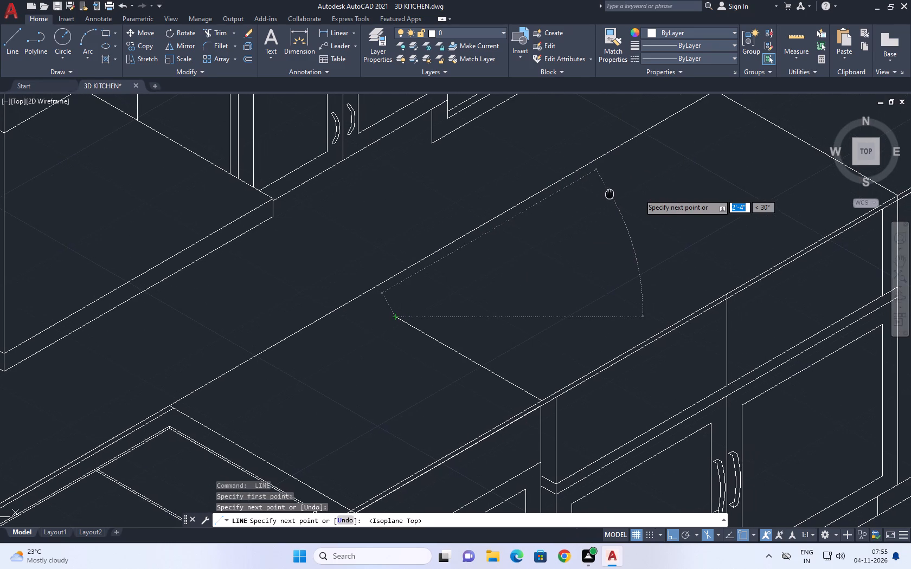
middle_drag(610, 193, 609, 193)
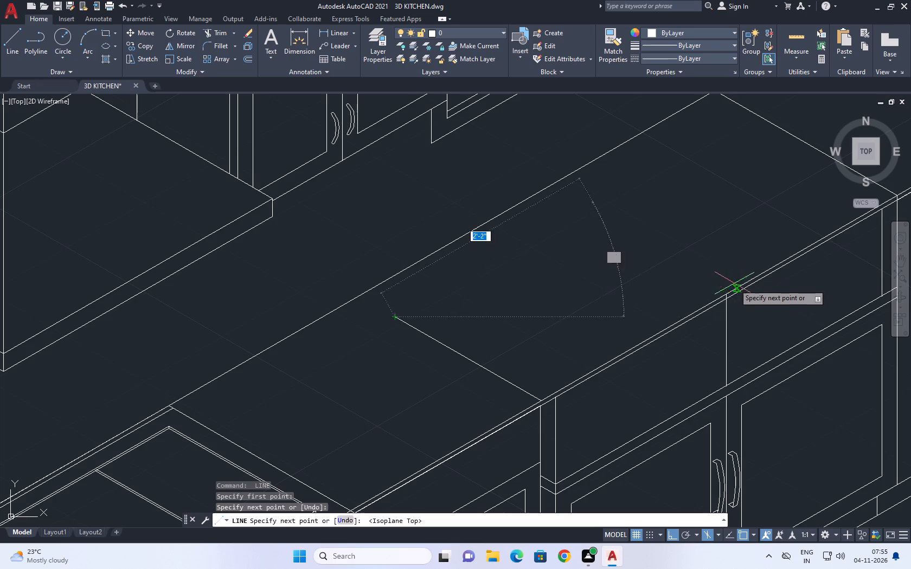
click(617, 189)
key(space)
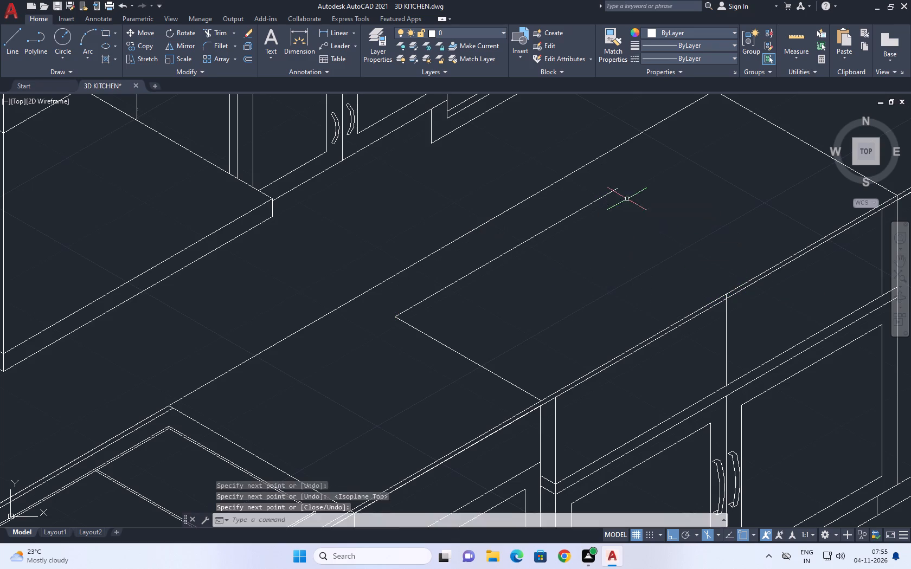
Draw a line from the front edge above the double-door cabinet's centre divider backward across the line parallel to the edge.
key(space)
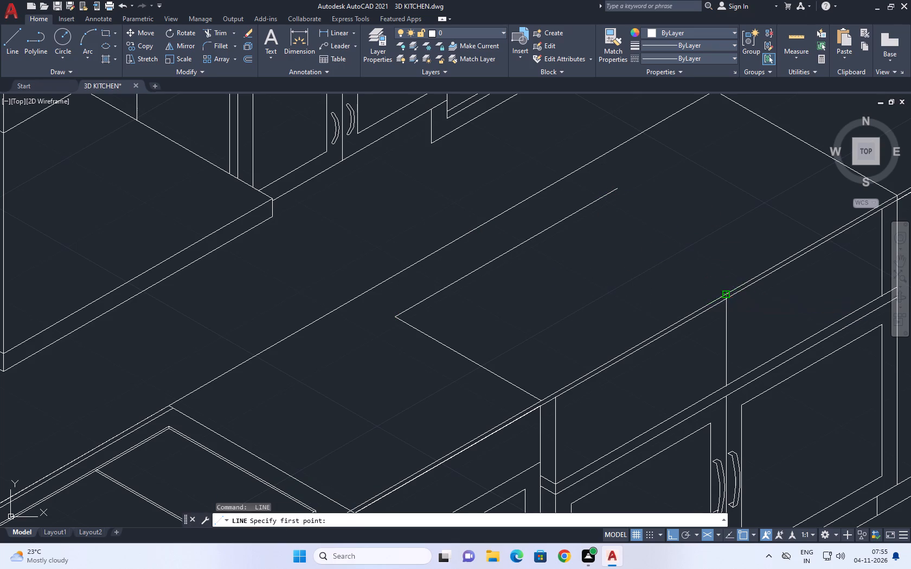
click(728, 293)
scroll(557, 211, up, 2)
click(550, 206)
key(space)
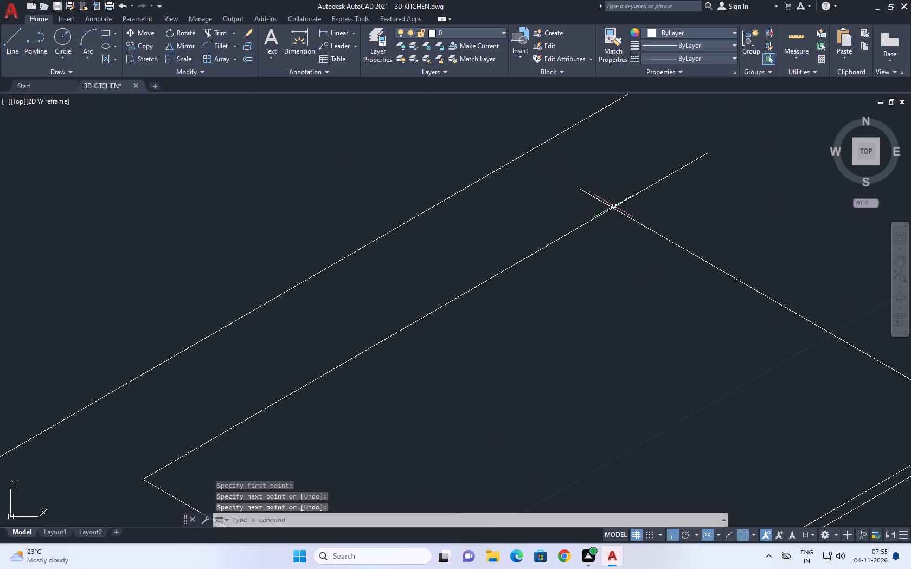
Trim both overhanging line ends at the back right corner of the new countertop outline.
key(t)
key(r)
key(space)
click(538, 223)
click(683, 185)
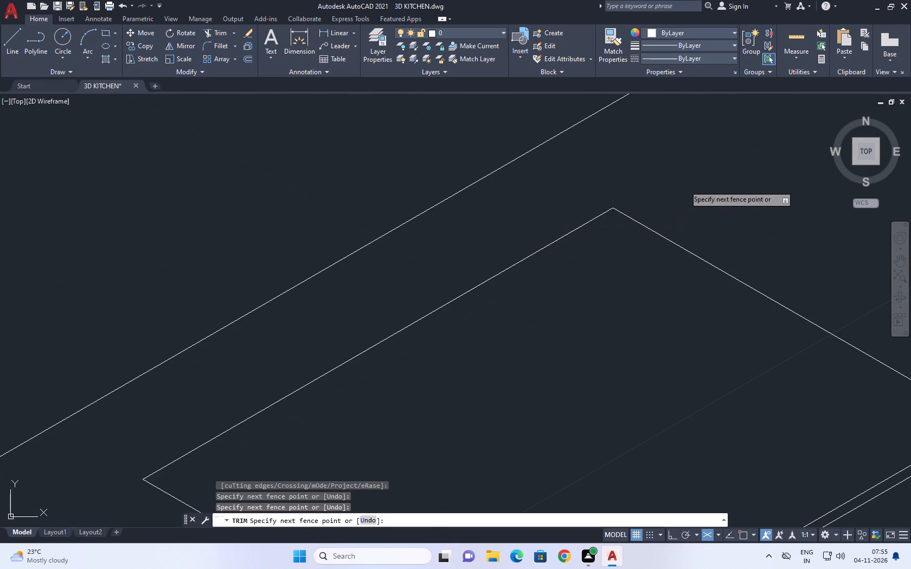
scroll(633, 188, down, 6)
key(space)
Move the outline's left side line slightly along the countertop's front edge so its end sits above the cabinet's left vertical.
scroll(625, 219, up, 2)
scroll(600, 274, up, 3)
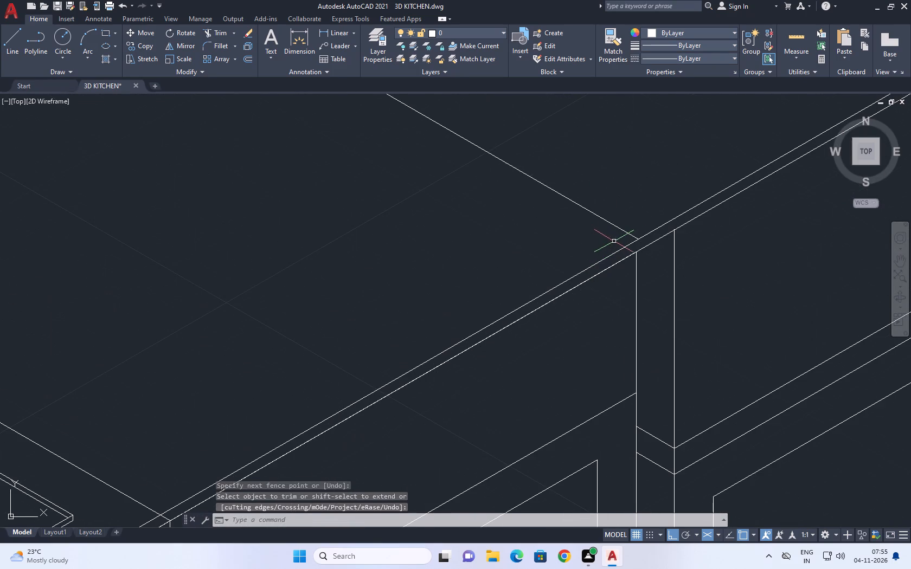
drag(632, 218, 558, 218)
key(m)
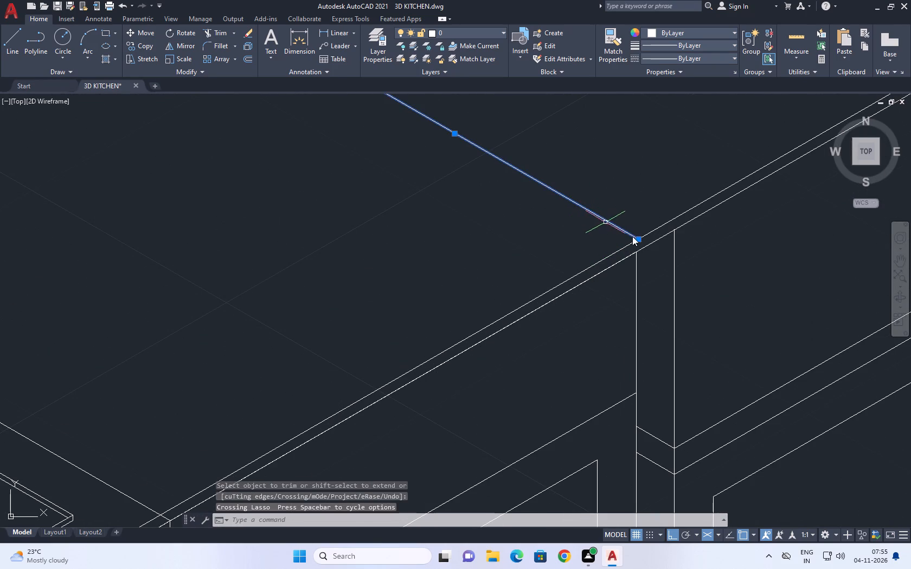
key(space)
scroll(634, 238, up, 2)
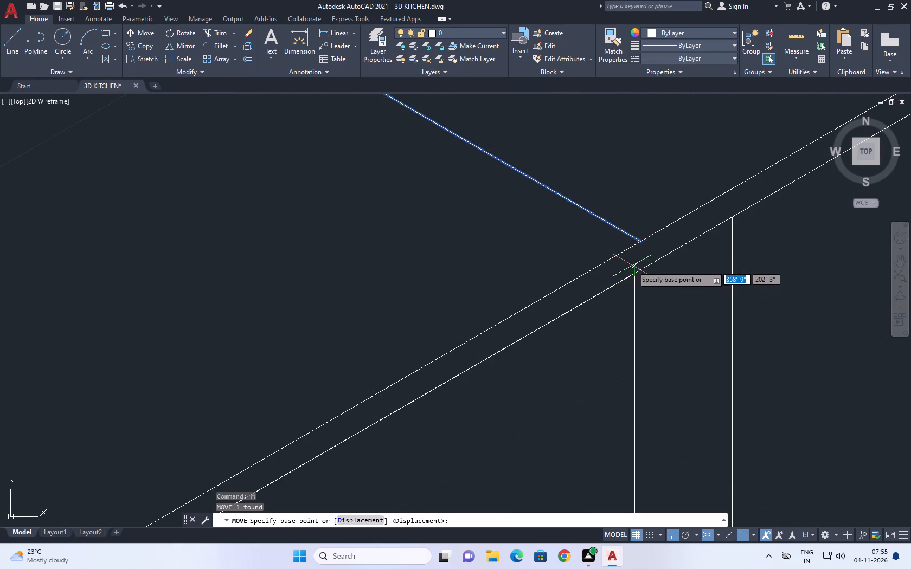
click(642, 240)
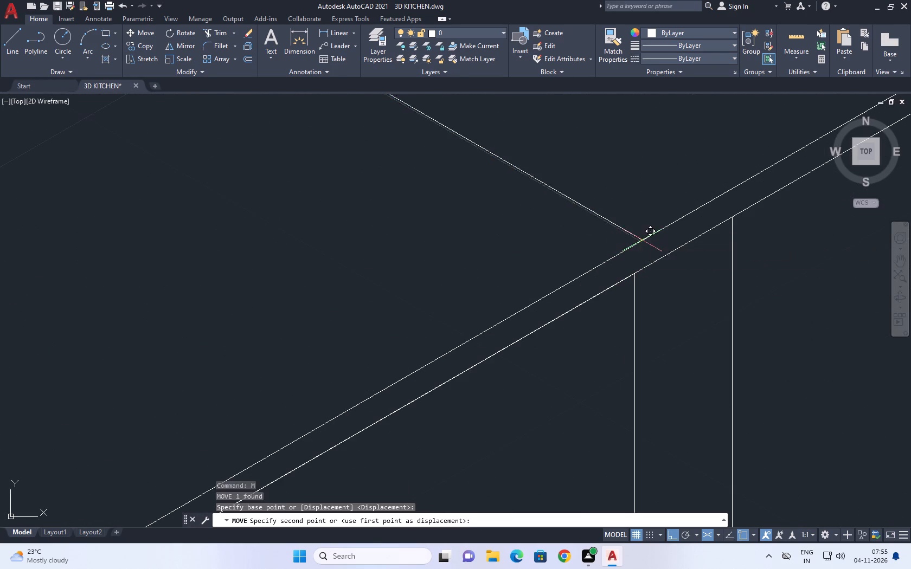
click(632, 245)
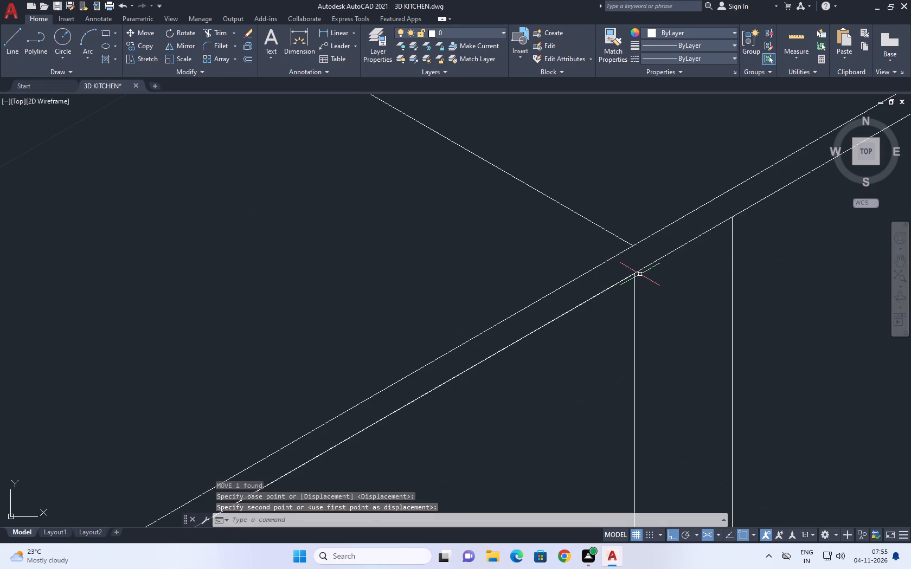
Draw a vertical line on the right isoplane from the top of the cabinet's left vertical up past the countertop's front edge.
key(l)
key(space)
click(639, 273)
click(632, 222)
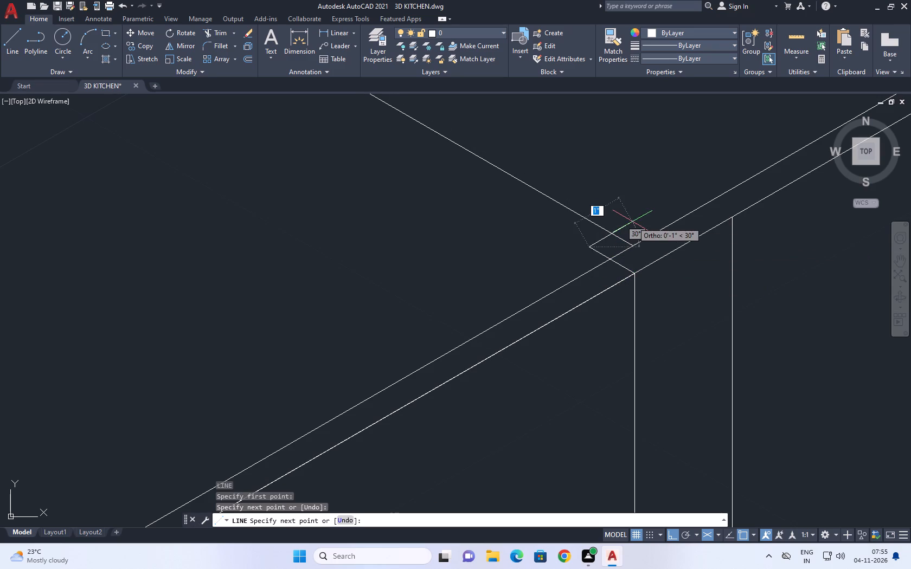
key(ctrl+z)
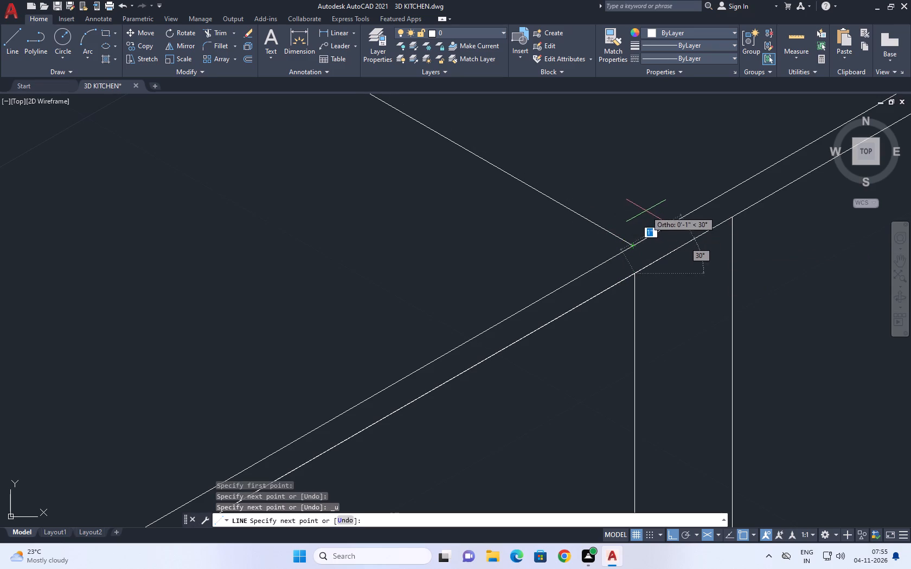
key(F5)
click(637, 198)
key(space)
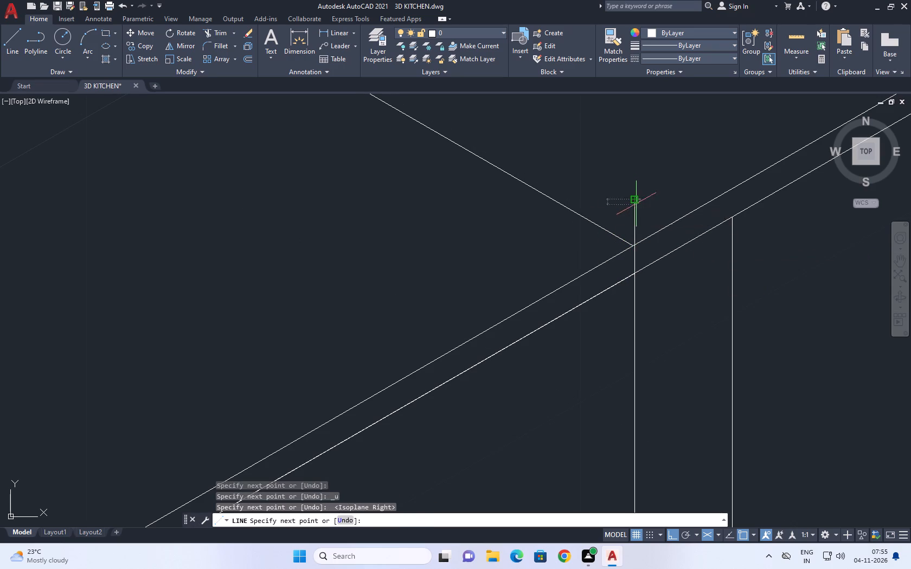
Move the outline's left side line along the countertop's front edge so its front end meets the new vertical line.
scroll(627, 256, up, 3)
click(625, 216)
click(604, 191)
middle_drag(624, 214, 620, 219)
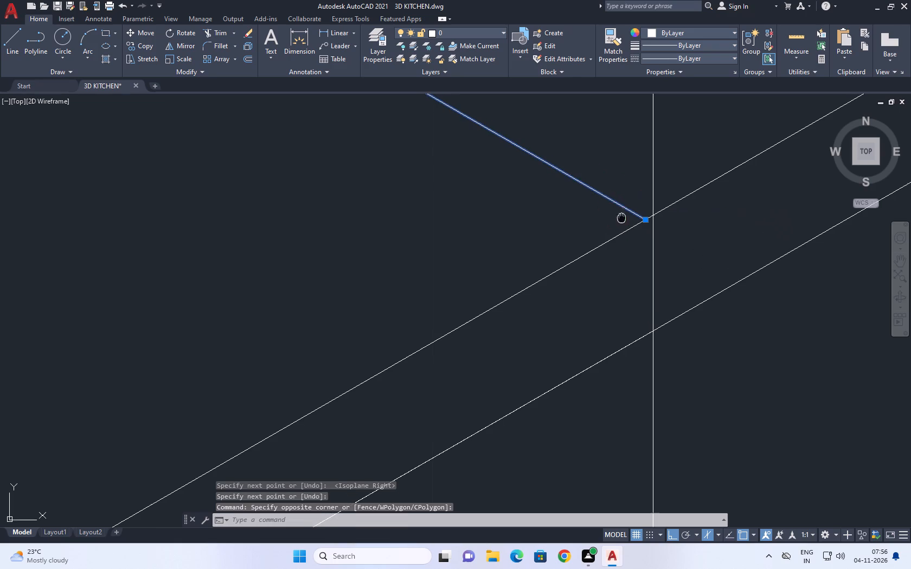
middle_drag(620, 219, 603, 231)
key(m)
key(space)
click(628, 235)
click(640, 226)
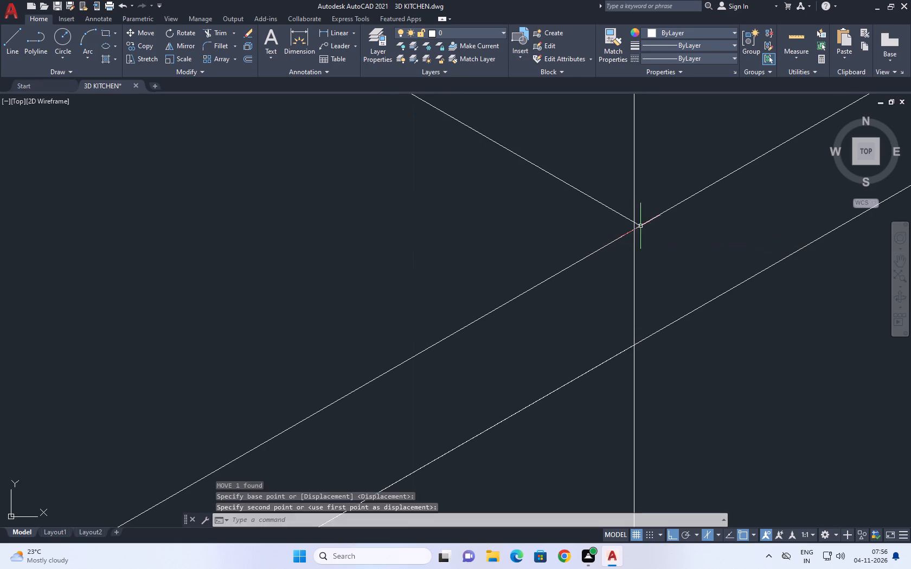
scroll(639, 216, up, 3)
click(630, 245)
click(624, 254)
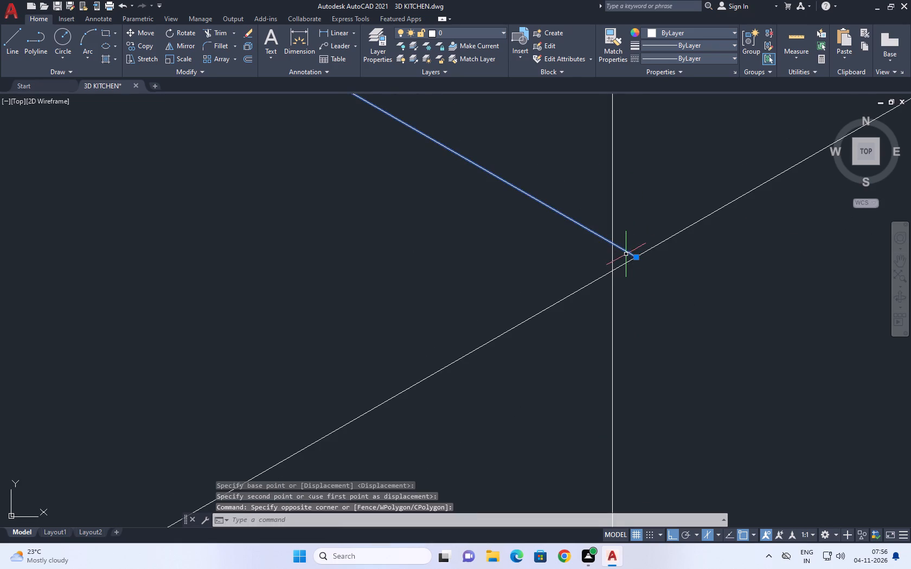
key(m)
key(space)
click(636, 256)
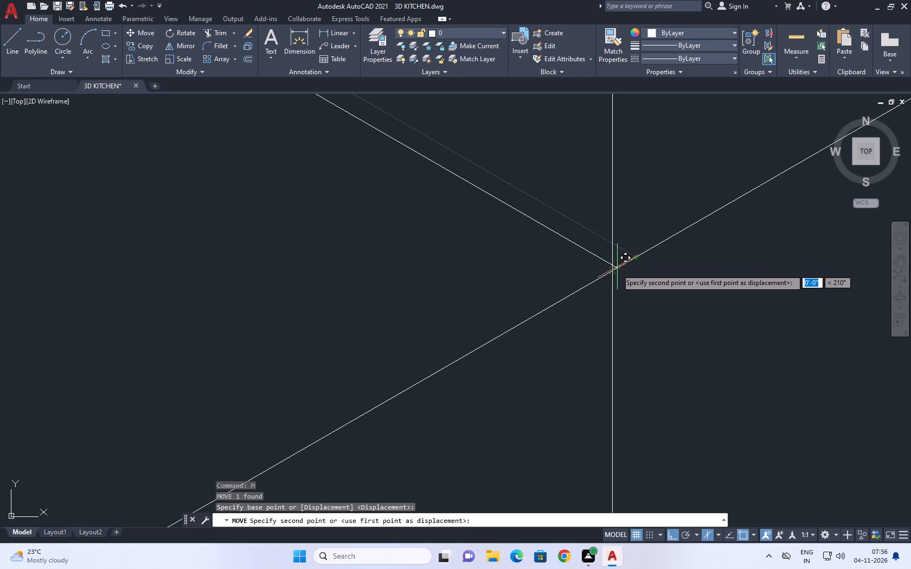
click(615, 269)
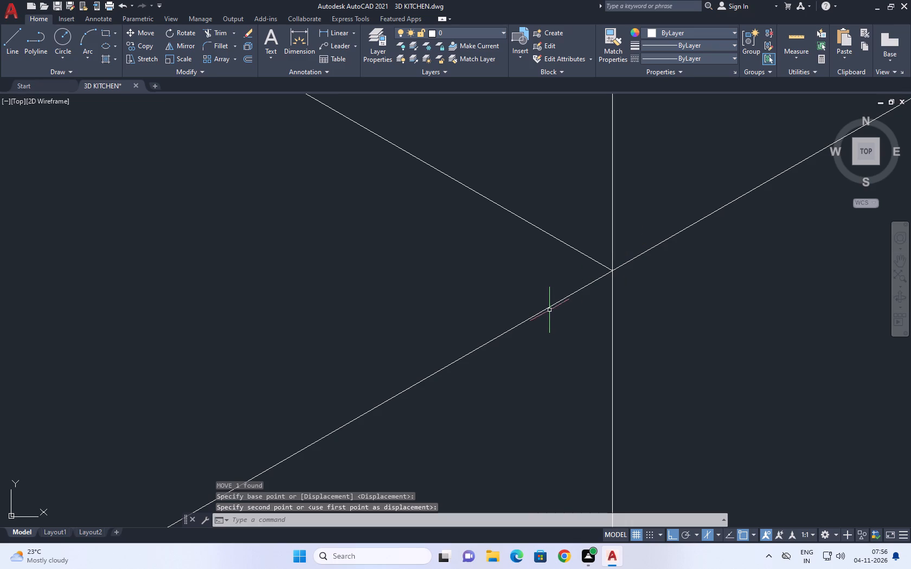
Trim the vertical line's overhang above the countertop's front edge at the outline's left front corner.
key(t)
key(r)
key(space)
click(586, 244)
click(609, 226)
click(614, 225)
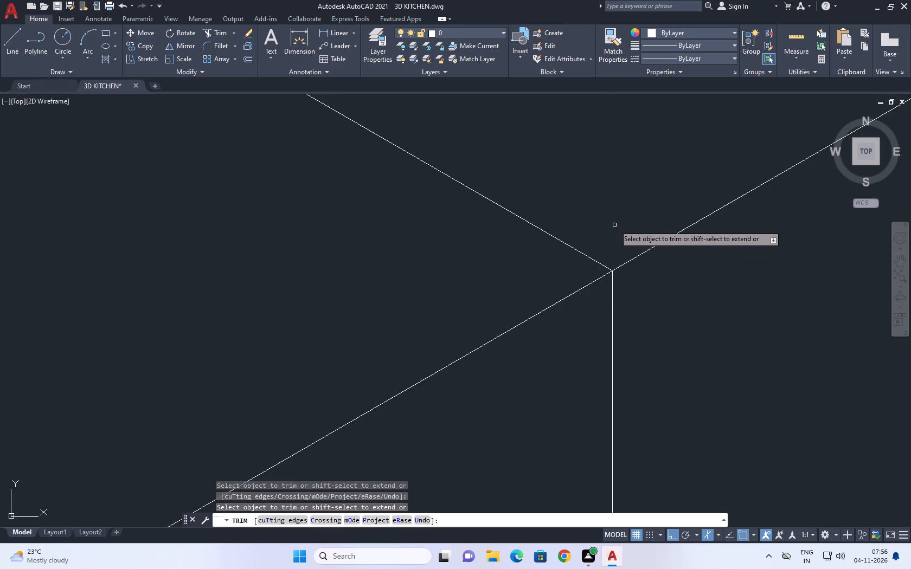
right_click(600, 231)
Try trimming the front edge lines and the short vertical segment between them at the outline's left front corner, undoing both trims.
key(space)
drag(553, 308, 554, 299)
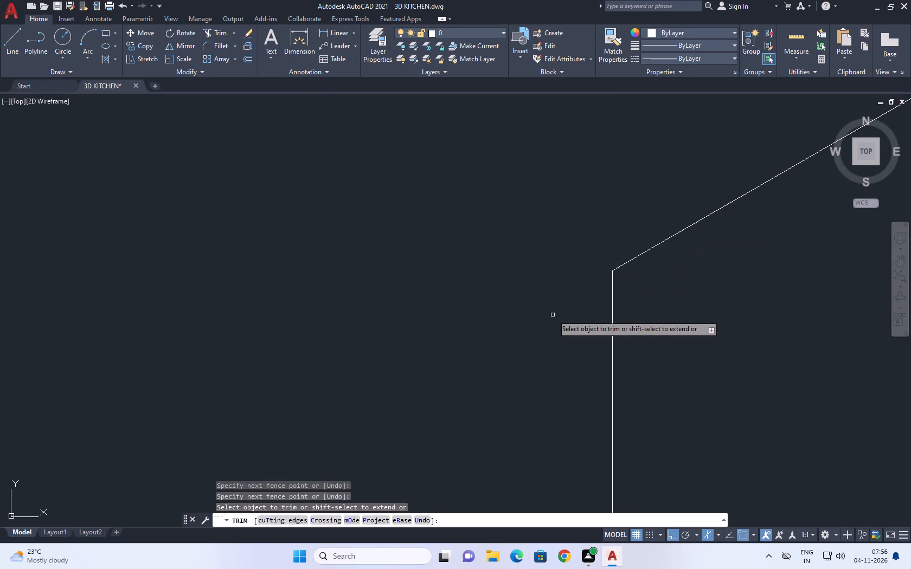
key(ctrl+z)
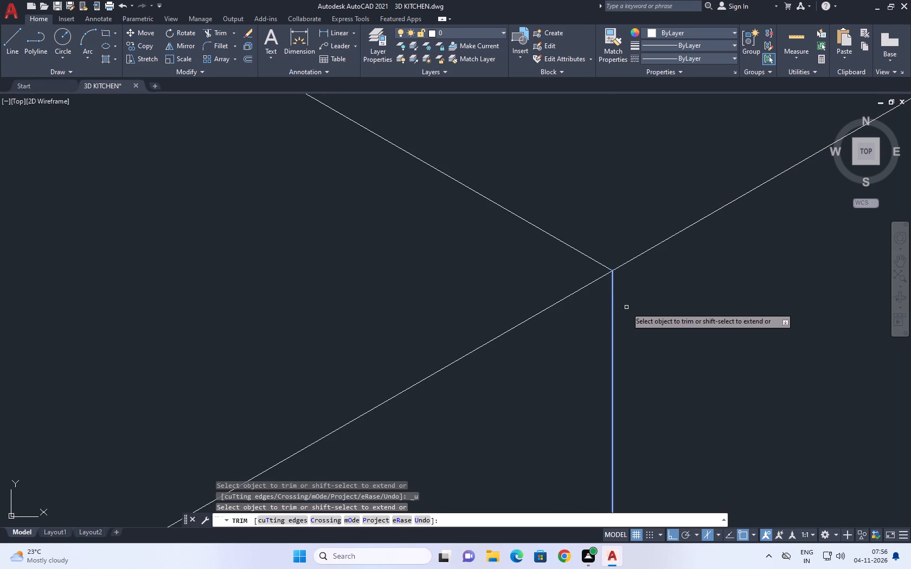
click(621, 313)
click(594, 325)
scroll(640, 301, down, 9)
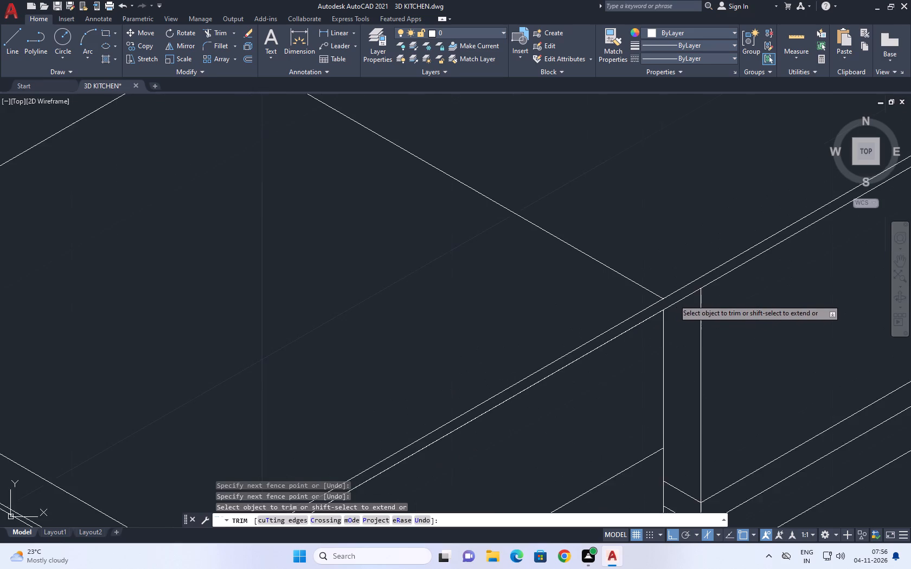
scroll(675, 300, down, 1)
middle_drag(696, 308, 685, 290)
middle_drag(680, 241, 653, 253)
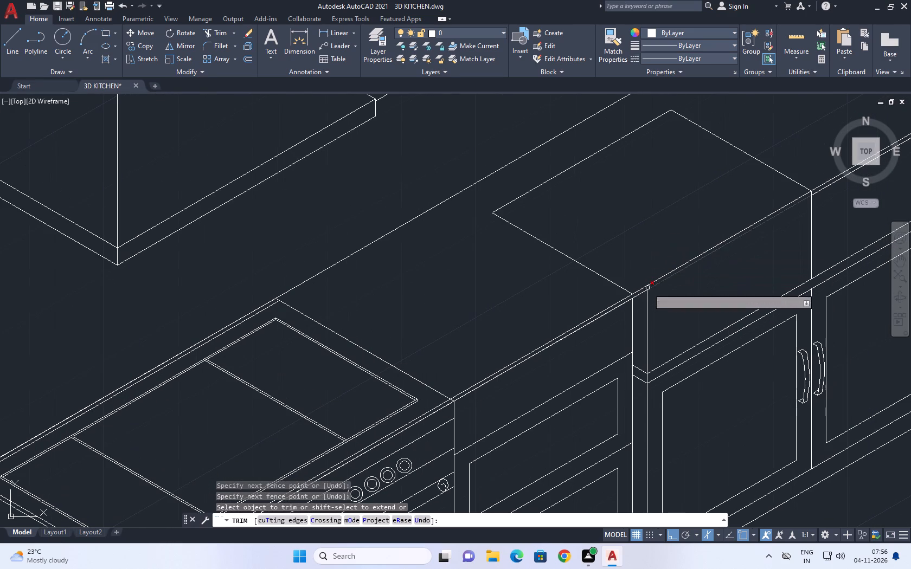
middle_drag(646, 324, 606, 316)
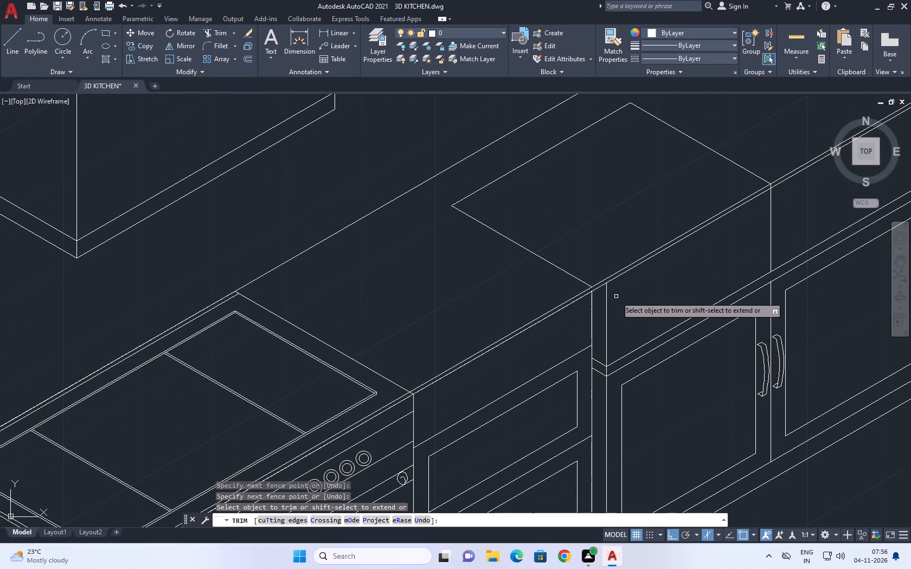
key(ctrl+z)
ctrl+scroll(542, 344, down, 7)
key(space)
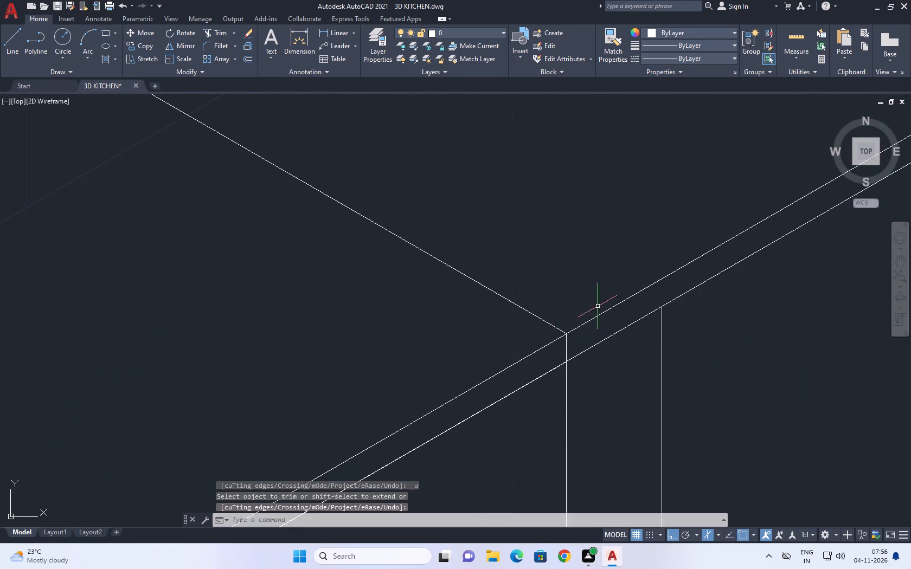
Copy the outline's back line about 1 inch inward toward the front edge, on the left isoplane.
scroll(595, 305, down, 5)
middle_drag(660, 184, 640, 229)
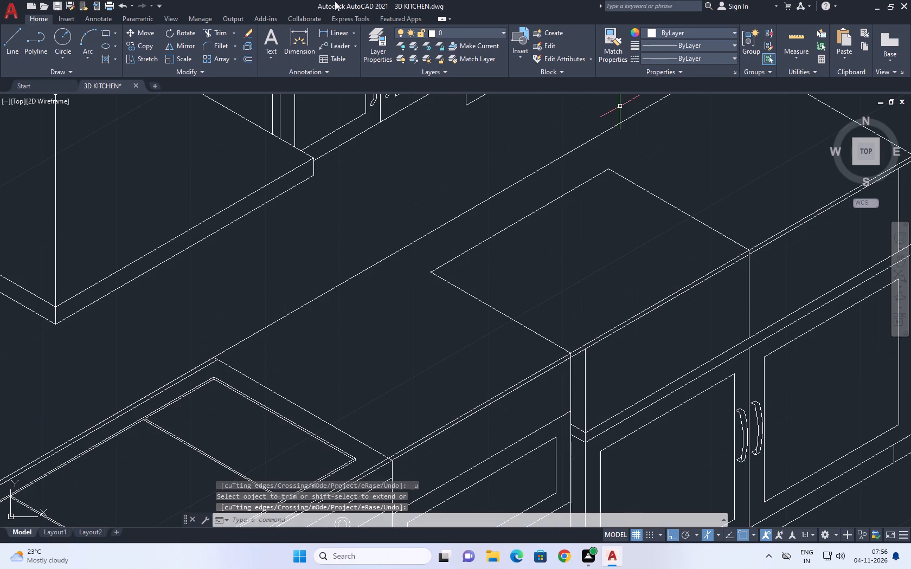
scroll(524, 224, up, 1)
click(525, 227)
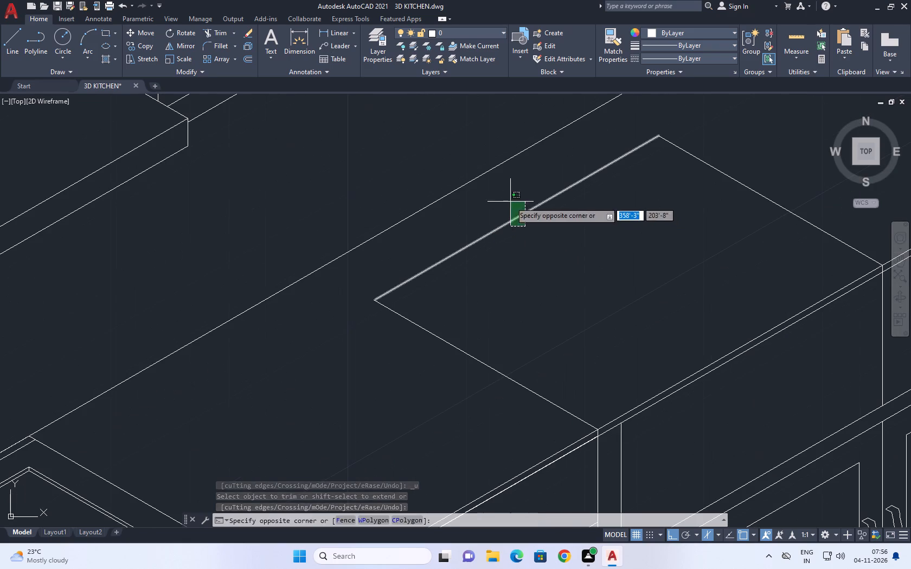
click(510, 202)
text(CO)
key(space)
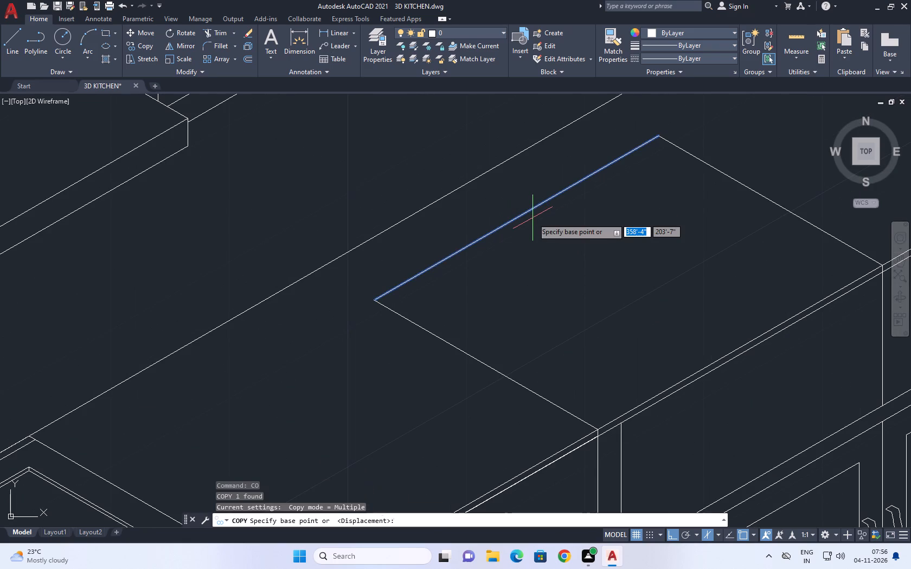
click(535, 220)
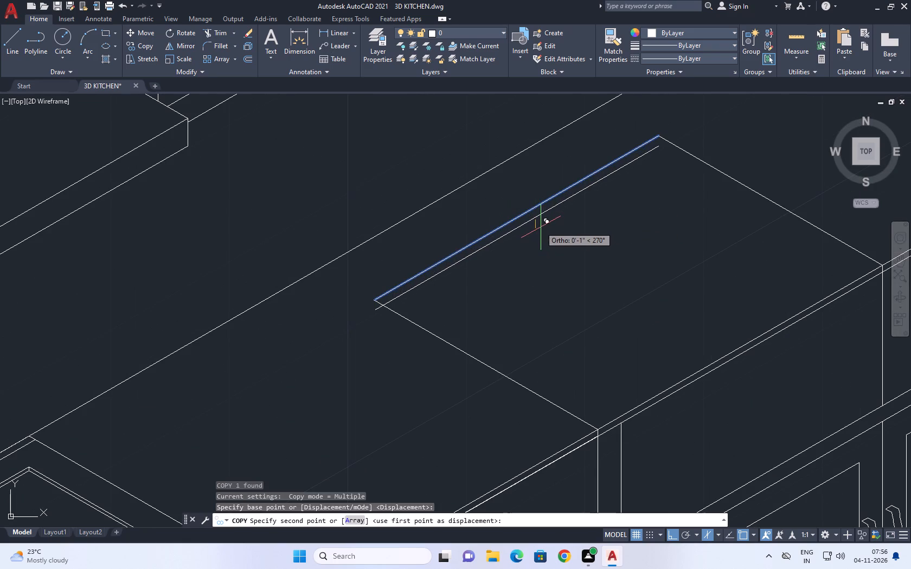
key(F5)
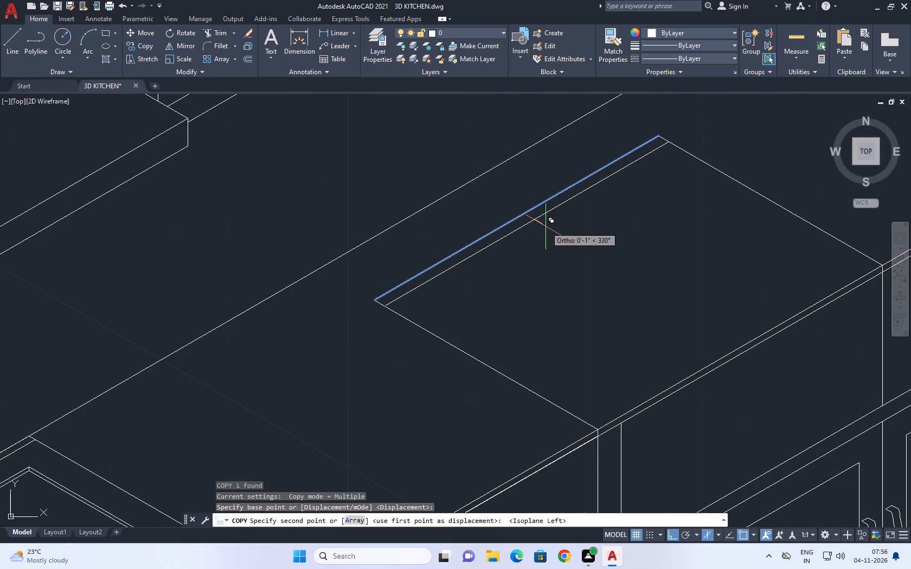
click(547, 227)
key(space)
Fillet the outline's outer back line and left side line into a sharp back left corner.
scroll(384, 325, up, 4)
middle_drag(355, 254, 359, 257)
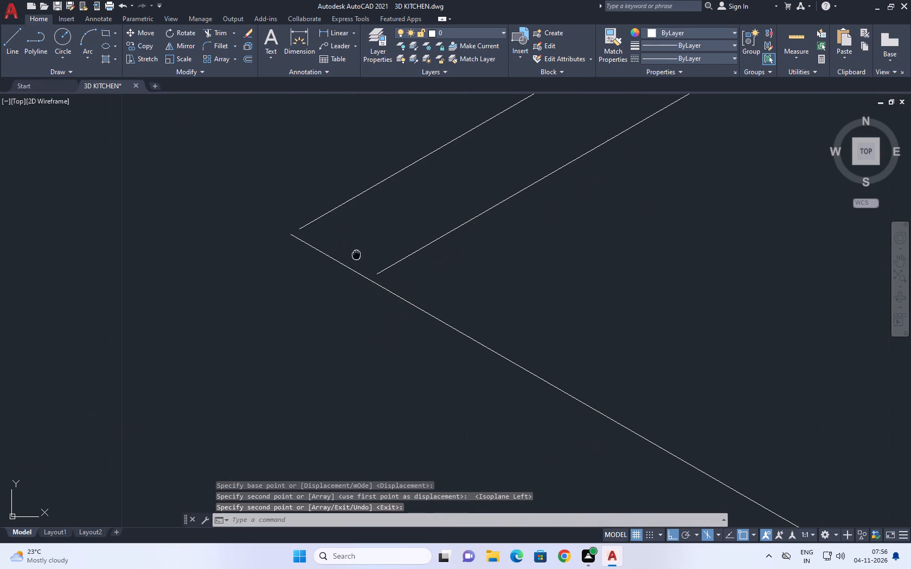
middle_drag(359, 257, 371, 279)
key(f)
key(space)
click(339, 236)
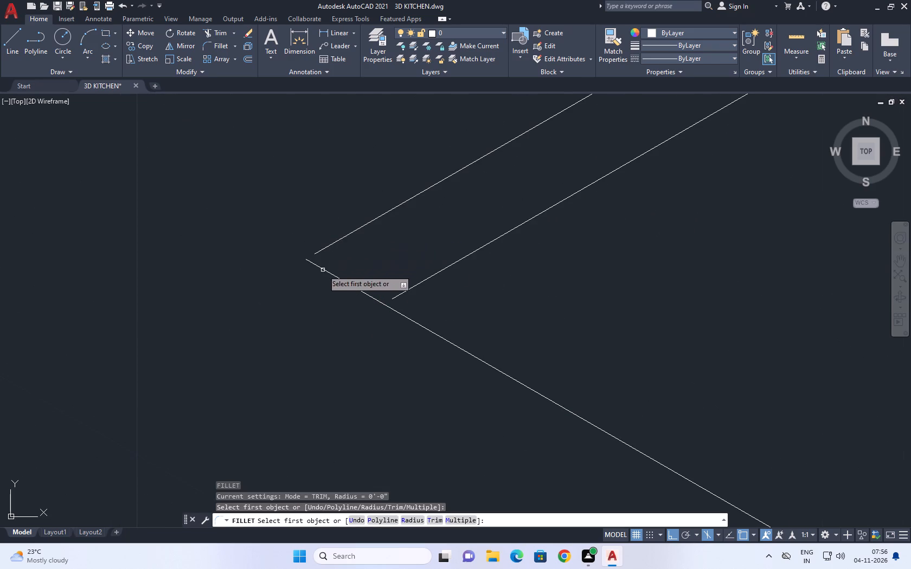
click(326, 247)
click(320, 271)
click(328, 275)
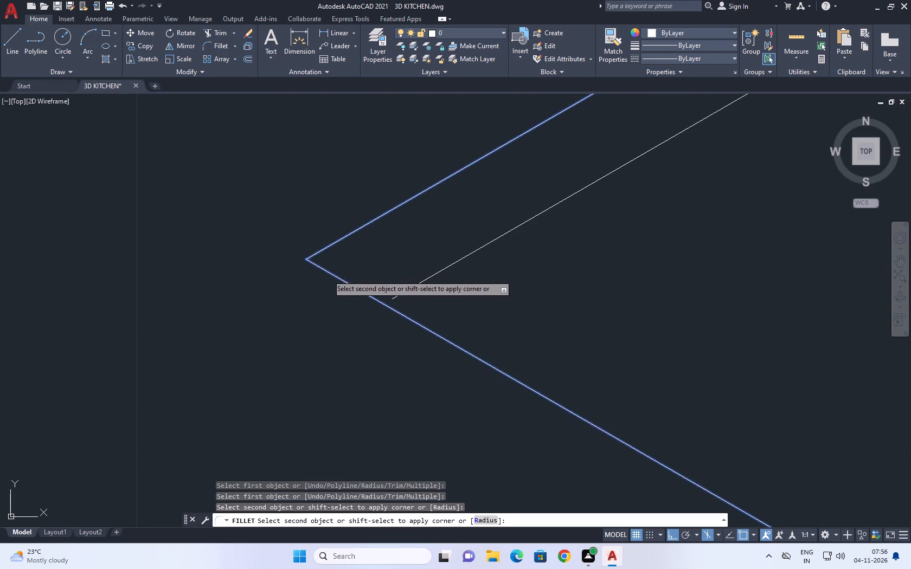
scroll(374, 267, down, 4)
click(372, 274)
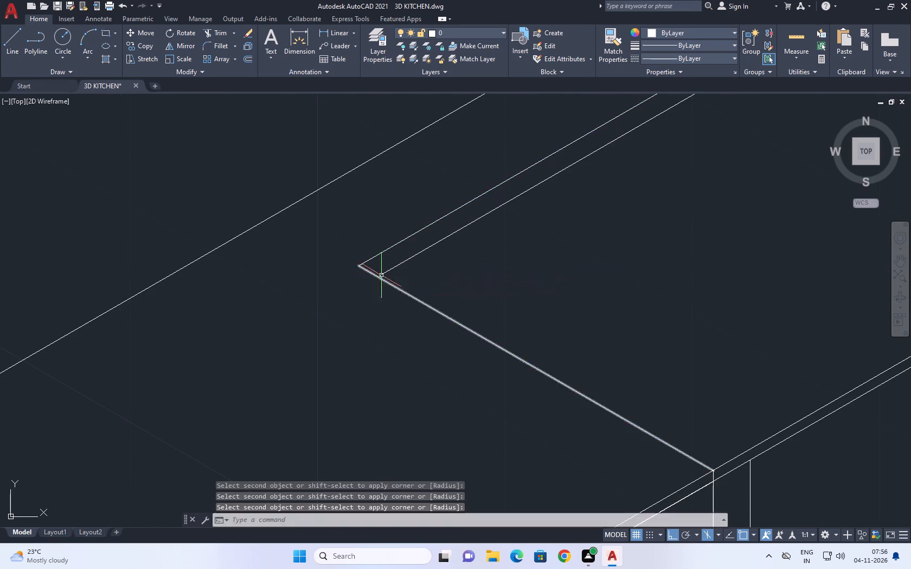
Fillet the outline's right side line and outer back line into a sharp back right corner.
key(space)
middle_drag(522, 236, 422, 298)
scroll(410, 300, down, 3)
scroll(505, 243, up, 2)
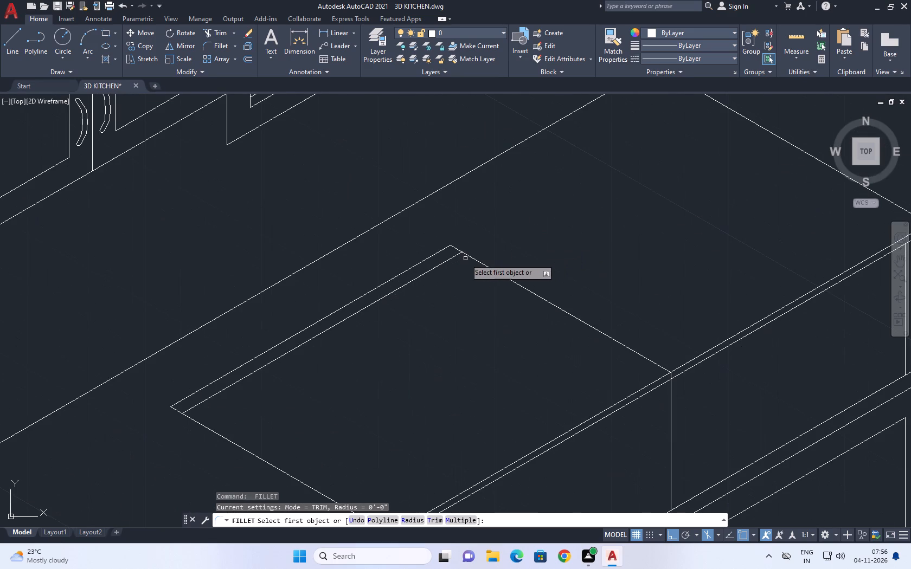
click(467, 257)
click(444, 248)
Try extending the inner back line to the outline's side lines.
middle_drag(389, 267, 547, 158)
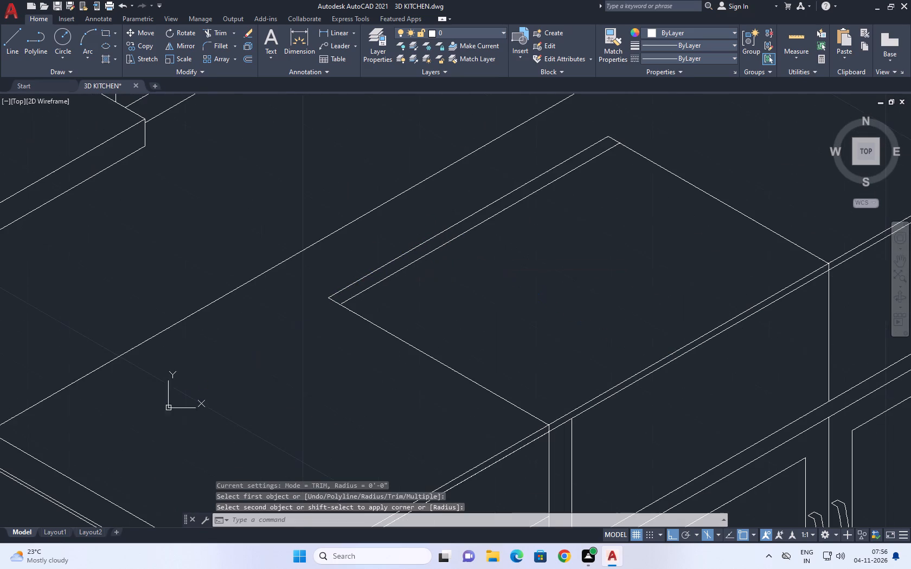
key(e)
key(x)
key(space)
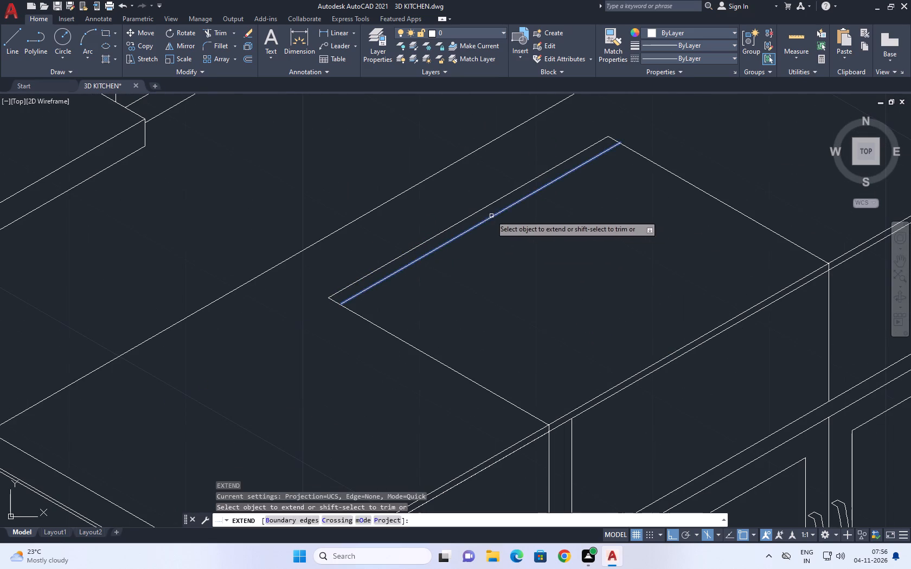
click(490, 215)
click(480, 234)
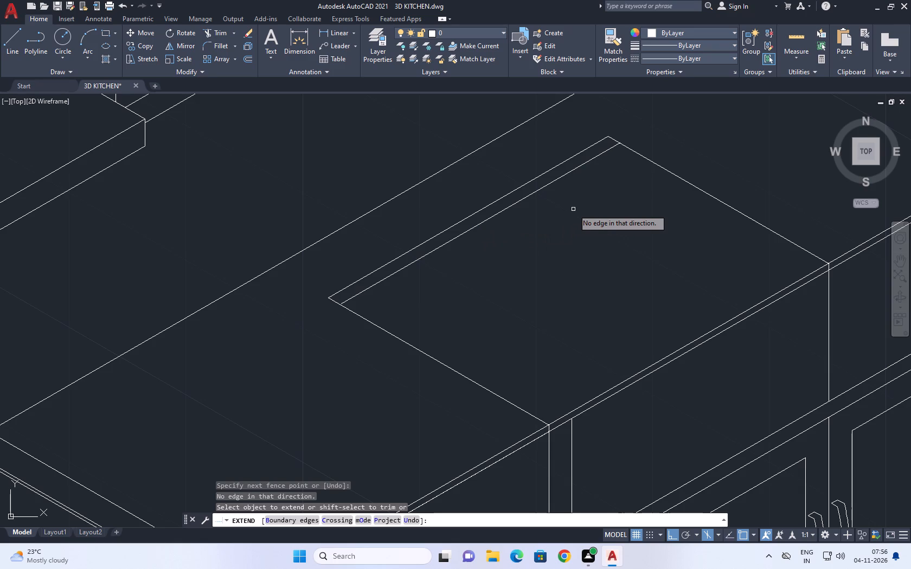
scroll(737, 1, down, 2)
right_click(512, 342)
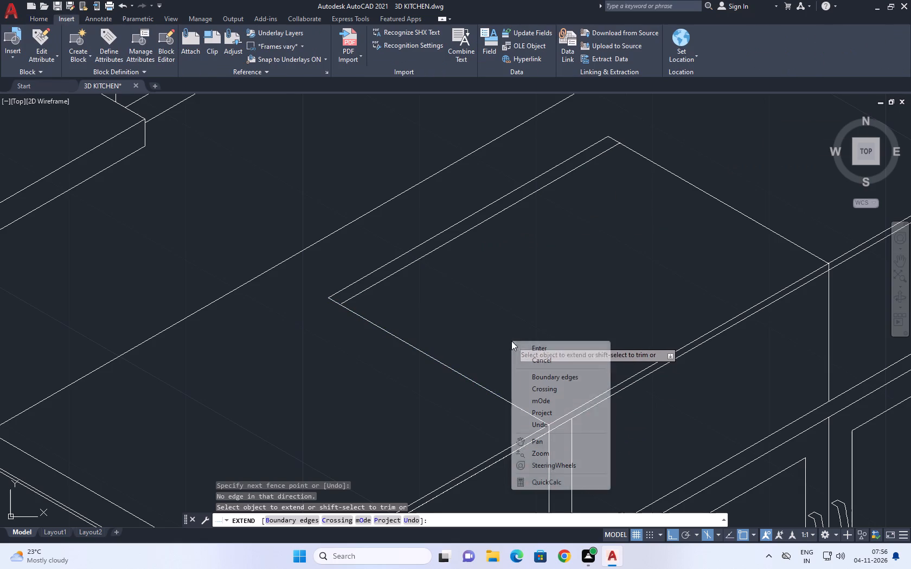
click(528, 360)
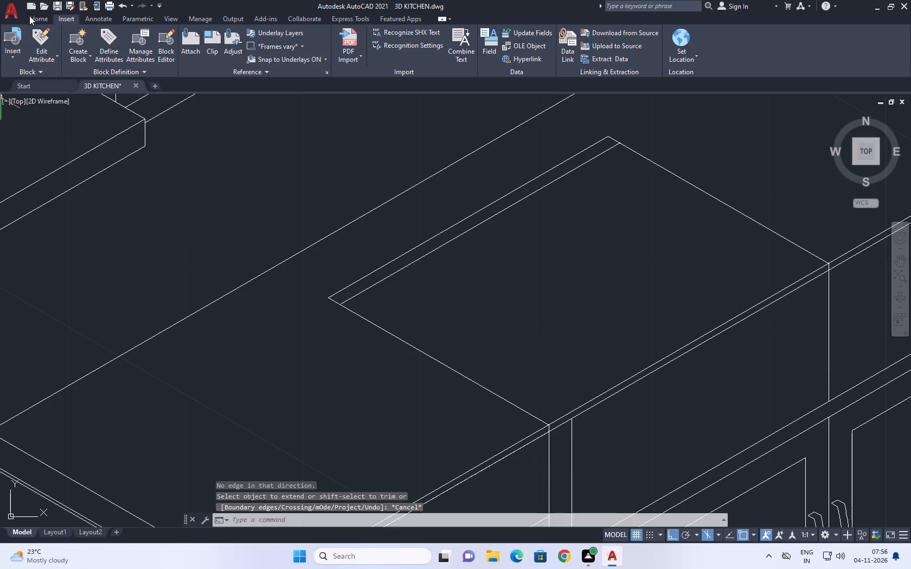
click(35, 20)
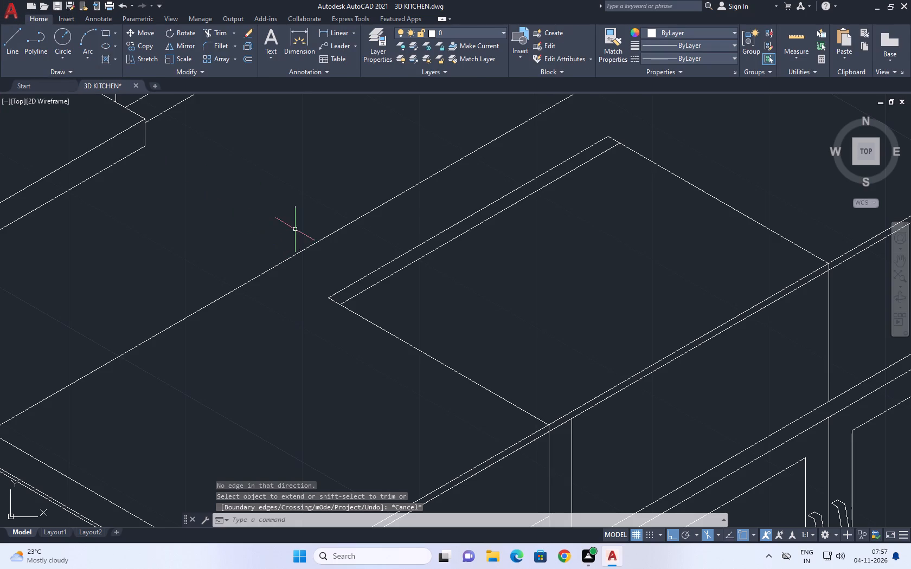
Move the inner back line closer to the outline's outer back line, narrowing the gap between them.
middle_drag(373, 263, 323, 307)
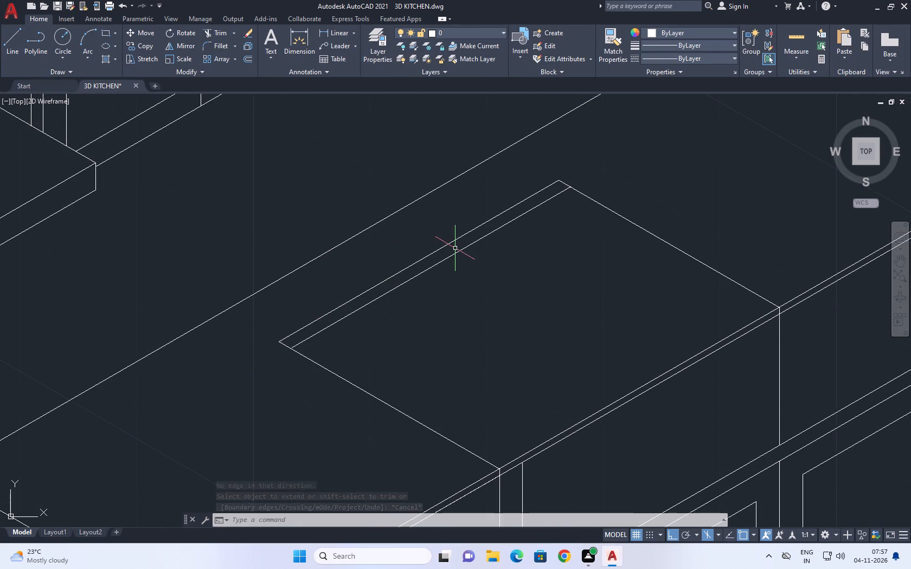
click(453, 255)
scroll(140, 40, up, 2)
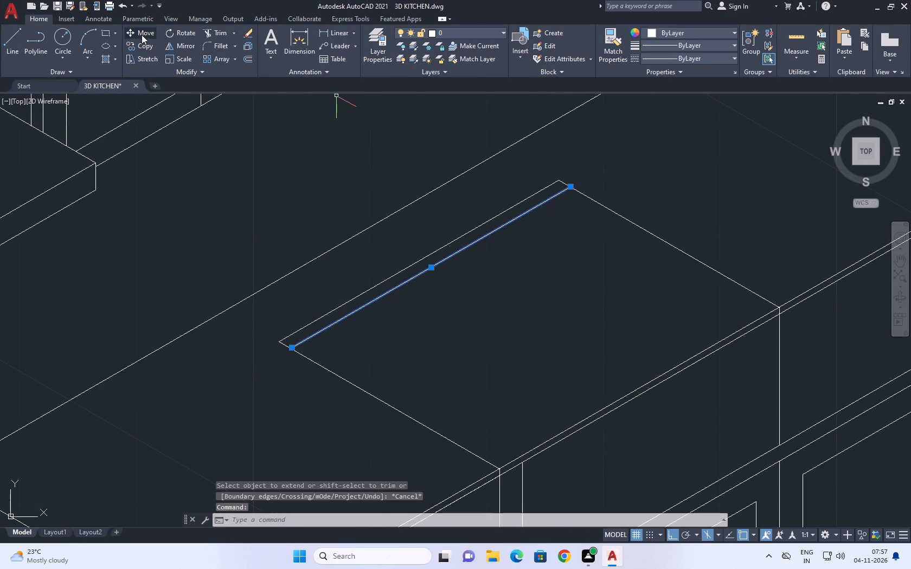
click(142, 33)
scroll(473, 290, up, 2)
click(478, 285)
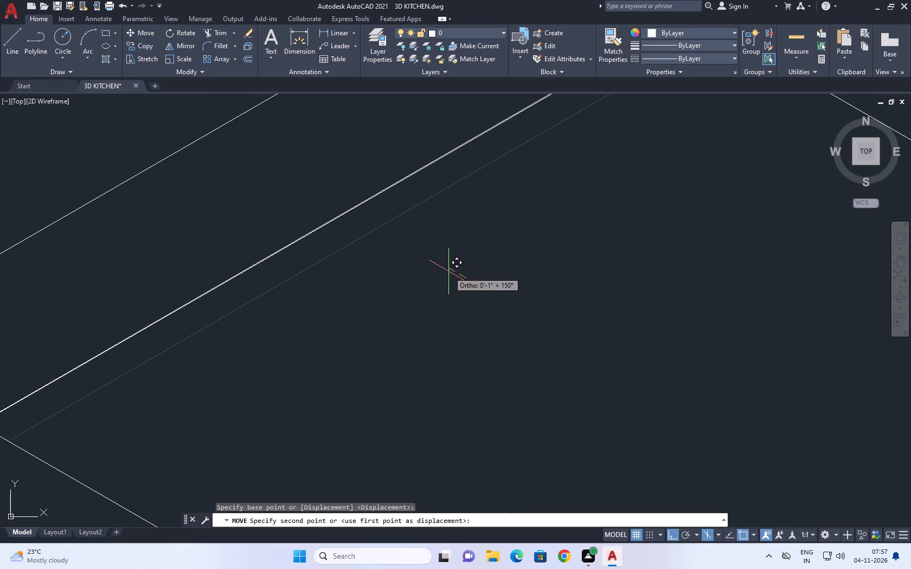
click(462, 286)
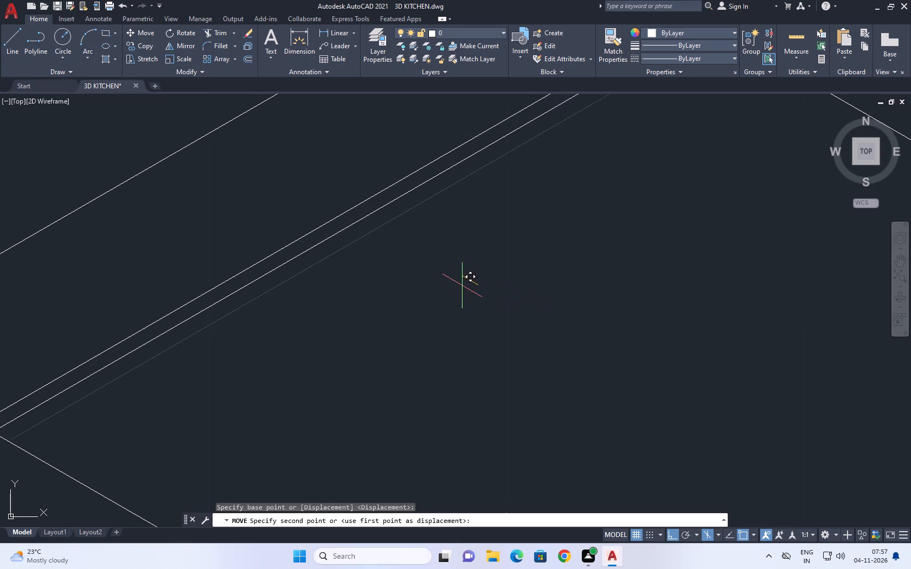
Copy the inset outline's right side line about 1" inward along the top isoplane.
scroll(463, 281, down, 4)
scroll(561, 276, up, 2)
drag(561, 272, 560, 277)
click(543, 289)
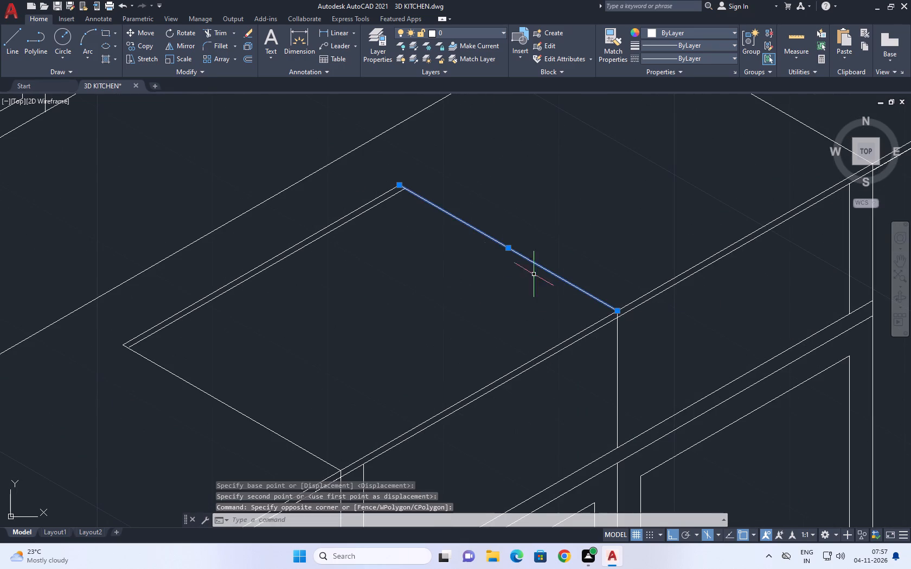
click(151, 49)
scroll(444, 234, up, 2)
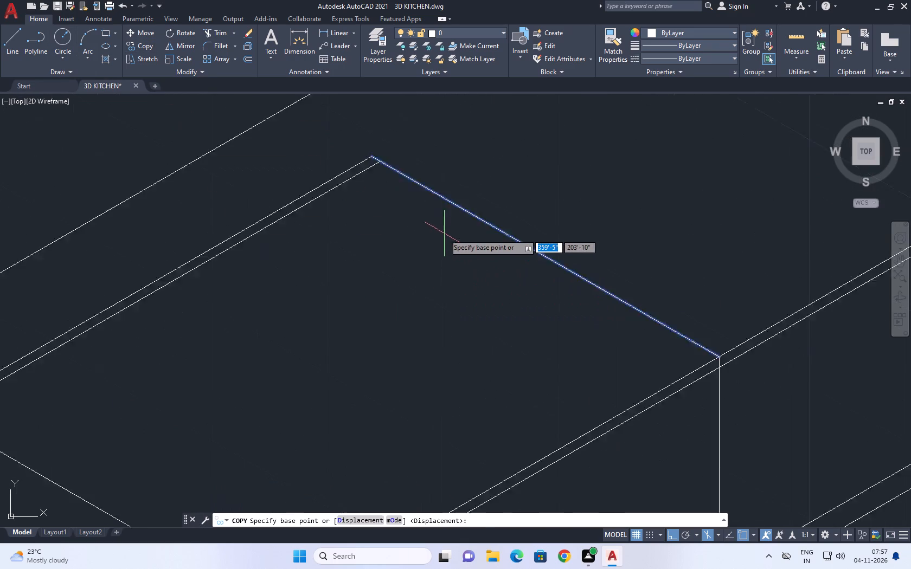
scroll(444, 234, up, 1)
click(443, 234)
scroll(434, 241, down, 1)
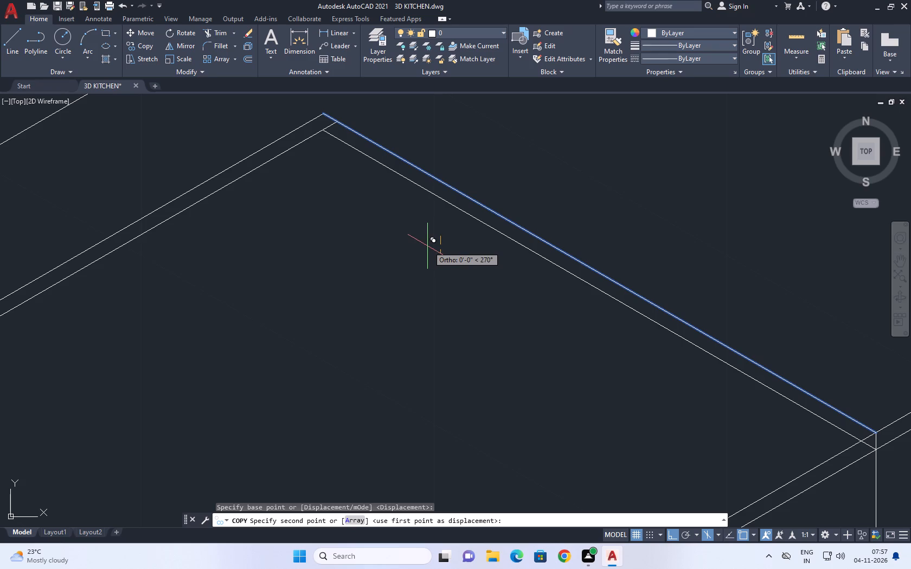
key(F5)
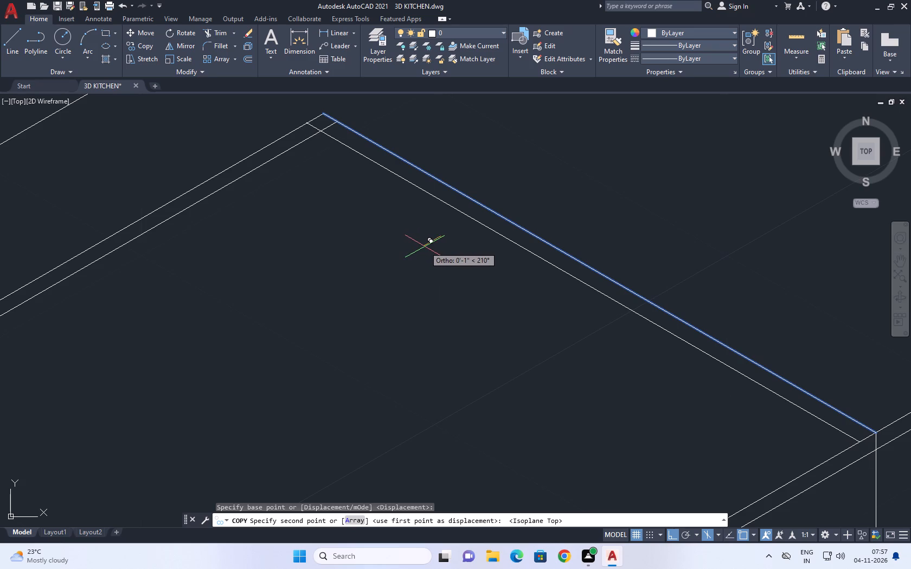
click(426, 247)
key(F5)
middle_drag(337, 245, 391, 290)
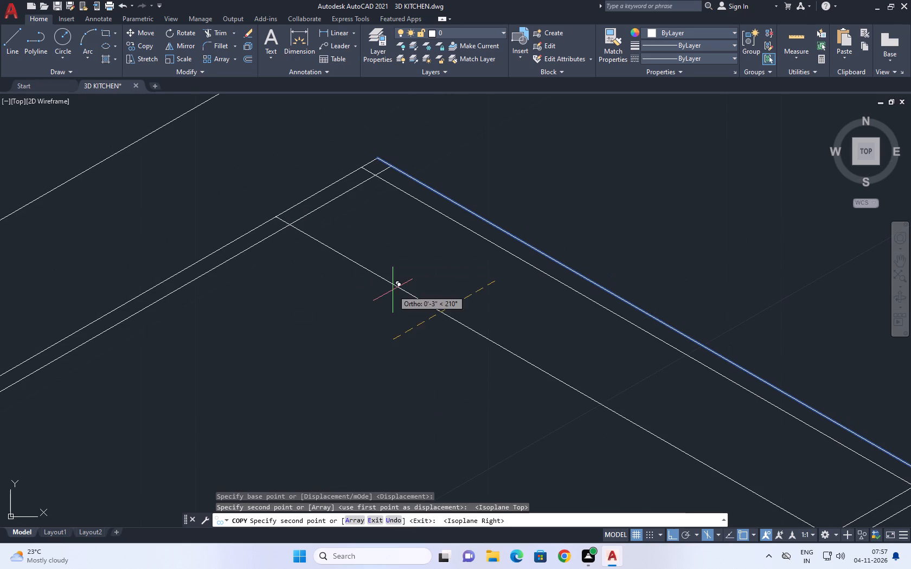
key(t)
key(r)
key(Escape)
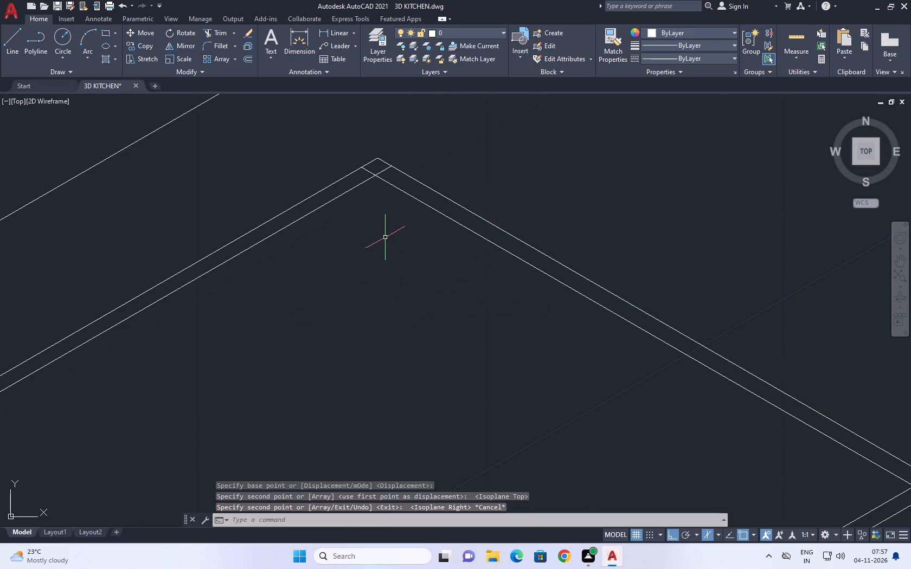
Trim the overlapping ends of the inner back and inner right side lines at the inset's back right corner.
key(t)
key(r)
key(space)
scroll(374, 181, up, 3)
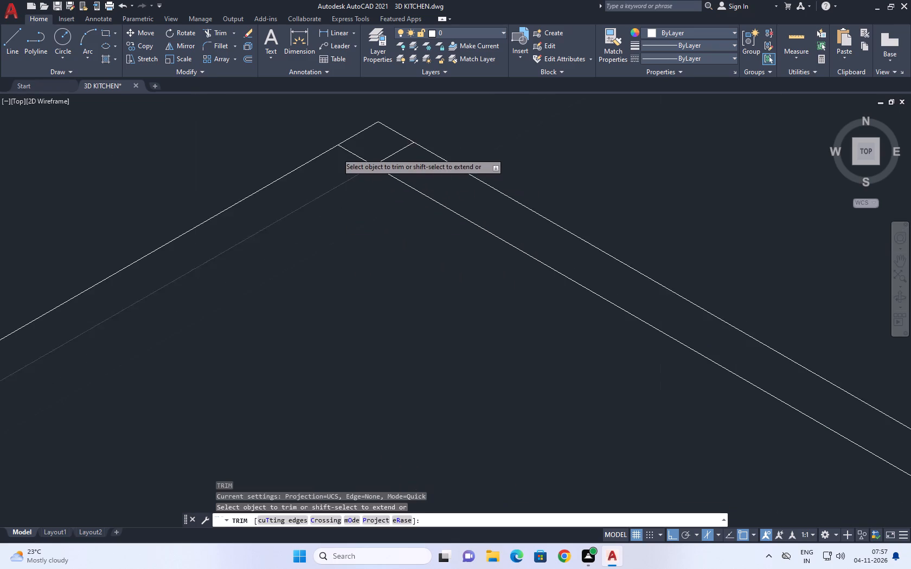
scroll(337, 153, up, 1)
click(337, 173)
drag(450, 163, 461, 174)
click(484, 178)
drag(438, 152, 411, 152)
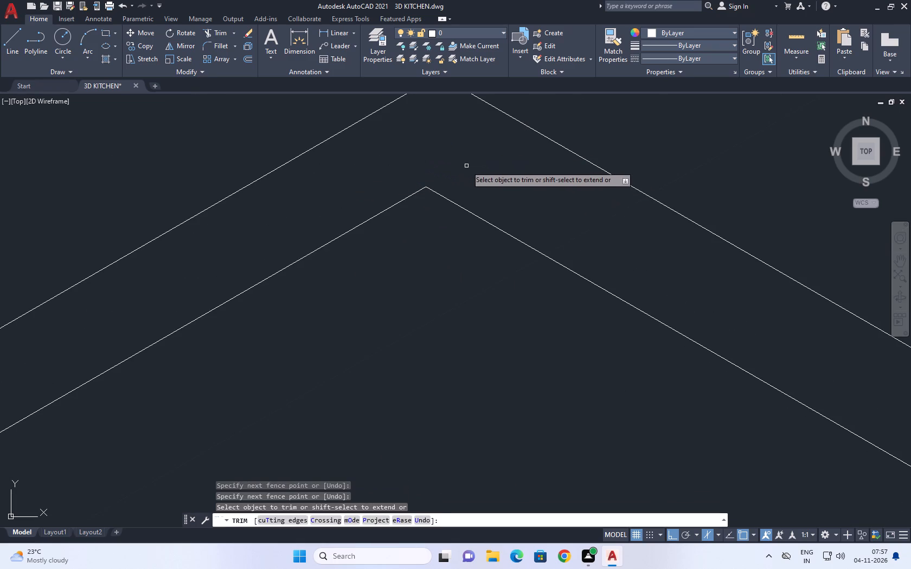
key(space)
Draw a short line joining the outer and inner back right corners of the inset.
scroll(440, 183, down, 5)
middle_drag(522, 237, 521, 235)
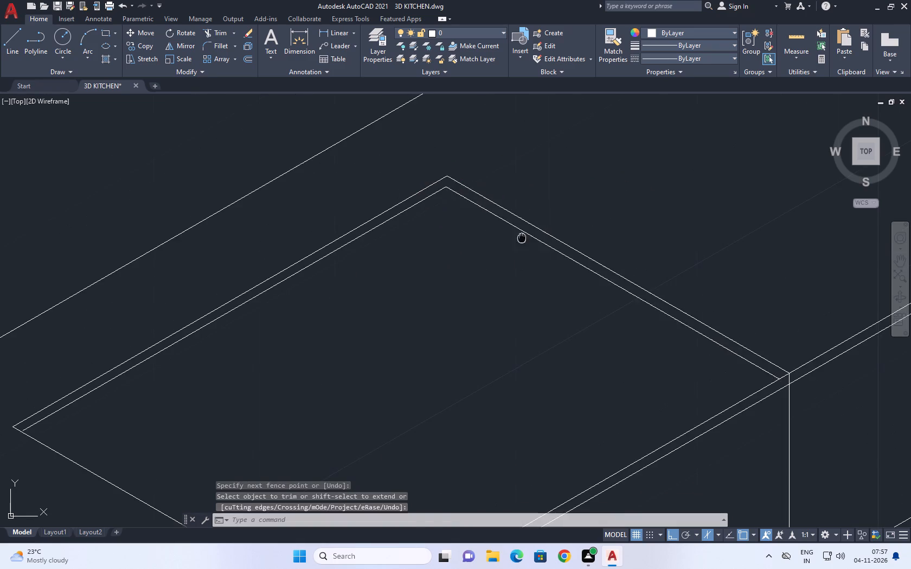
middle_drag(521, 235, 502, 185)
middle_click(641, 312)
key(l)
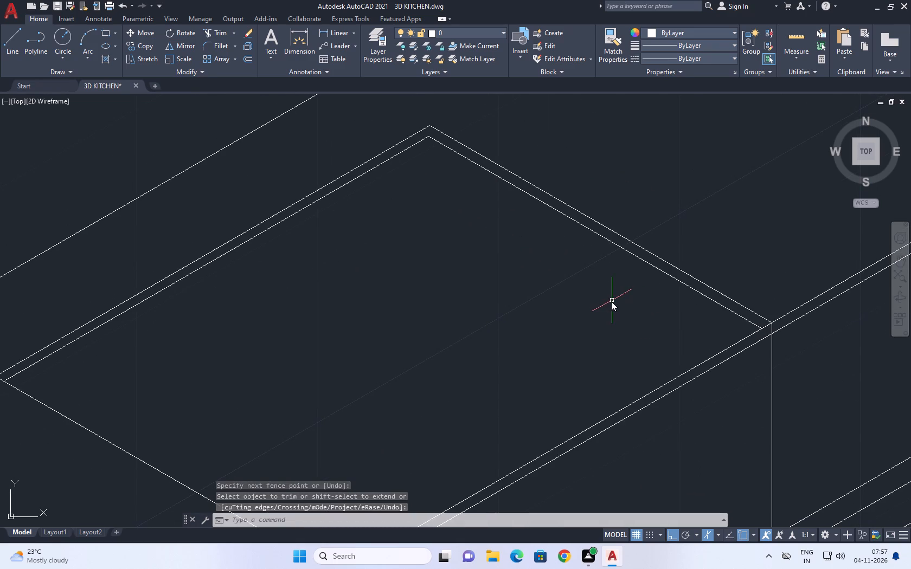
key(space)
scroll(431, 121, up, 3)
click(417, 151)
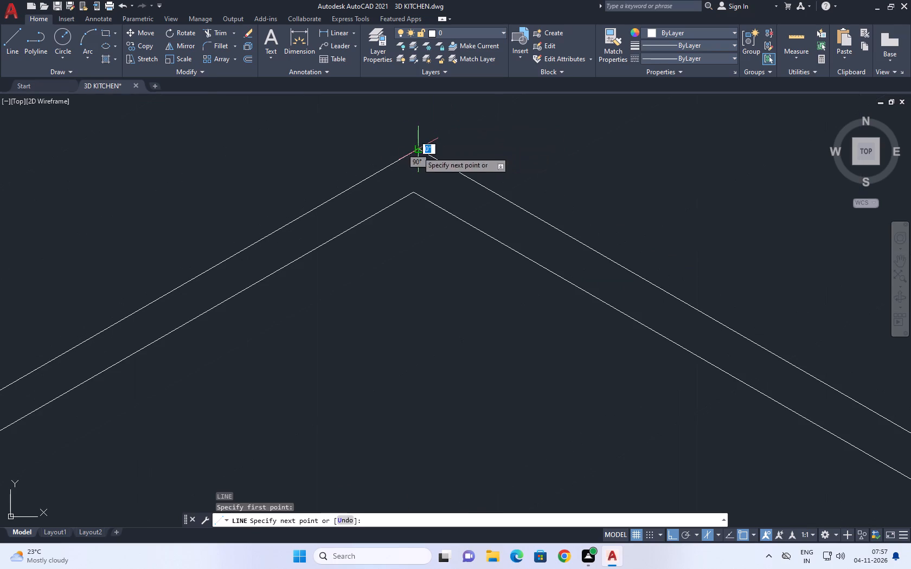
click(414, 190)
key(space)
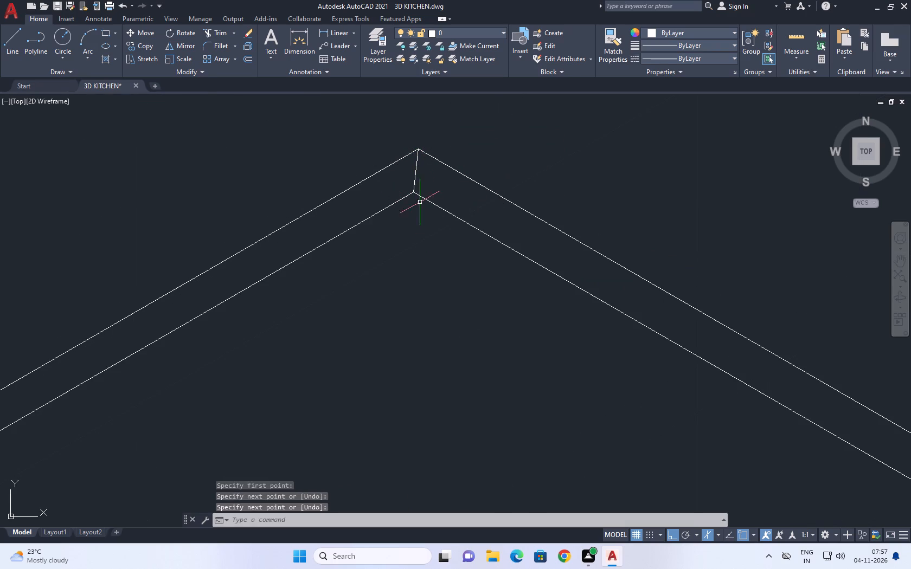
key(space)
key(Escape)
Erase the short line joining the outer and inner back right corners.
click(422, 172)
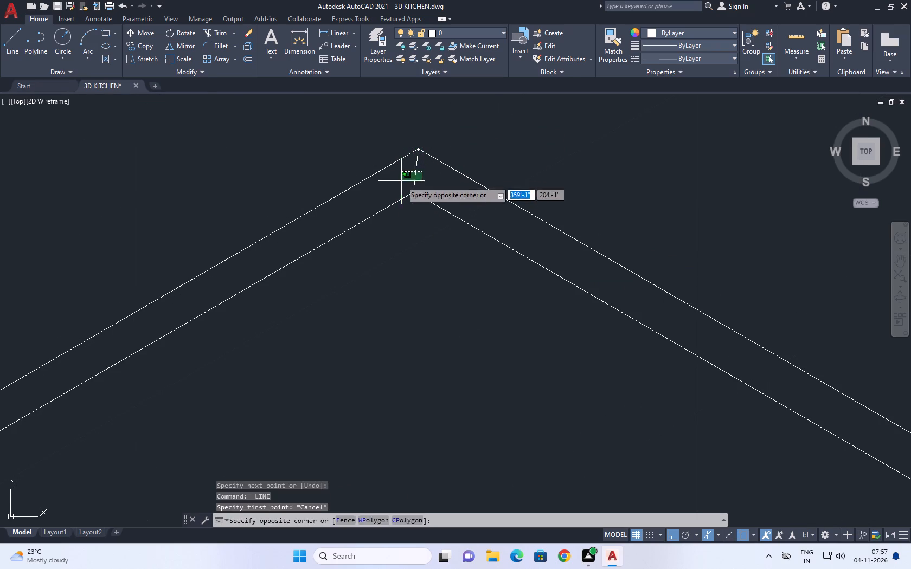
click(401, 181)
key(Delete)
Erase the inset's inner right side line and inner back line.
click(485, 221)
click(431, 253)
click(387, 218)
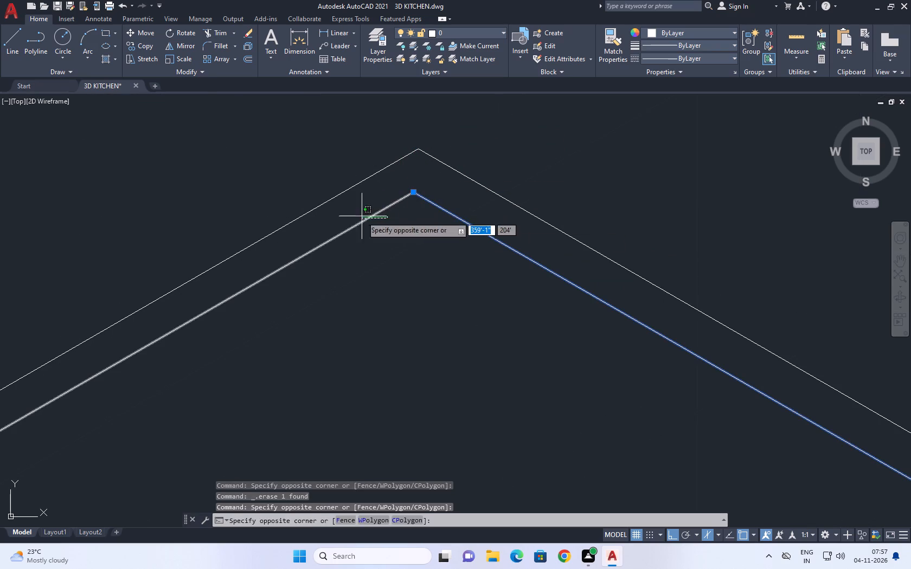
click(362, 215)
key(Delete)
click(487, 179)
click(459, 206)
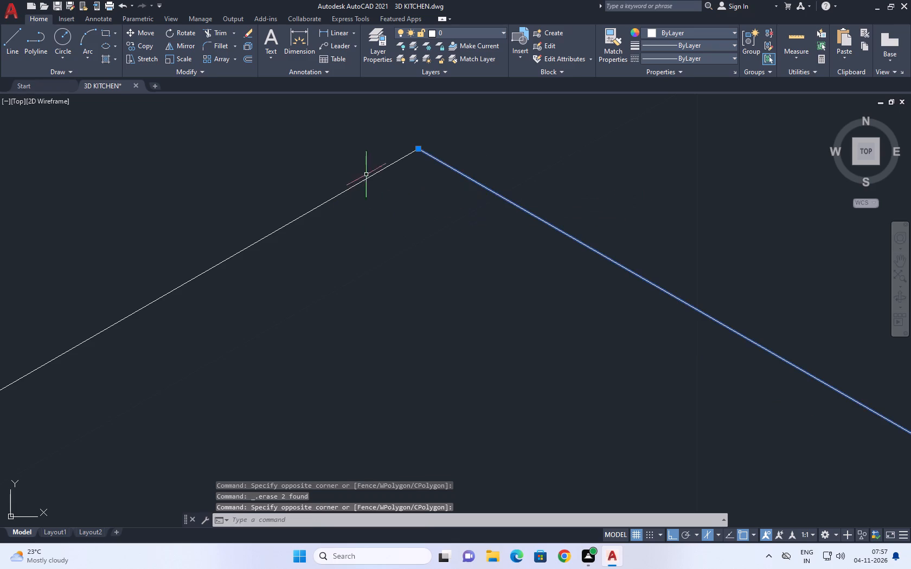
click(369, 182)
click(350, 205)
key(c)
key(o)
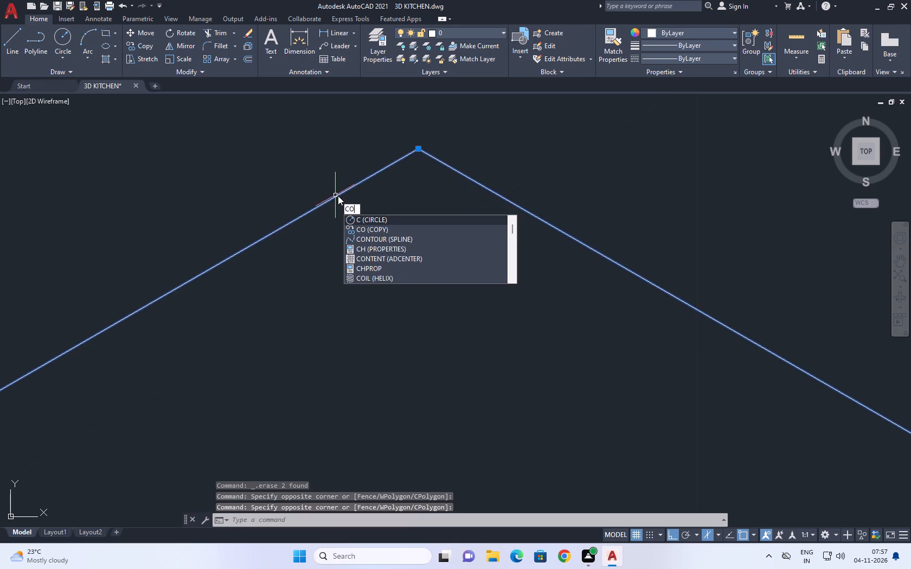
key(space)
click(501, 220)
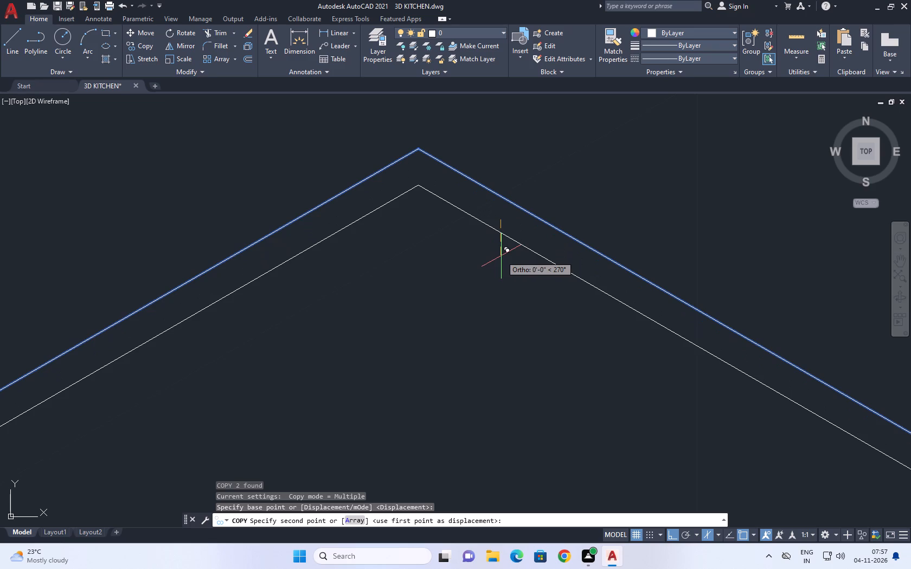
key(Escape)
Copy the inset outline's right side line a small distance inward, parallel to the outer back line.
click(527, 216)
drag(492, 154, 490, 150)
key(c)
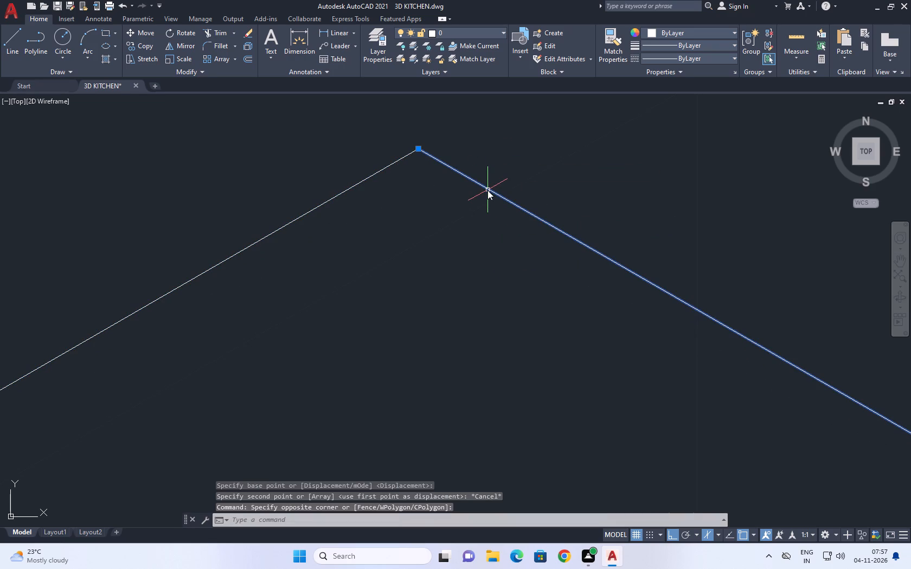
key(o)
key(space)
click(485, 196)
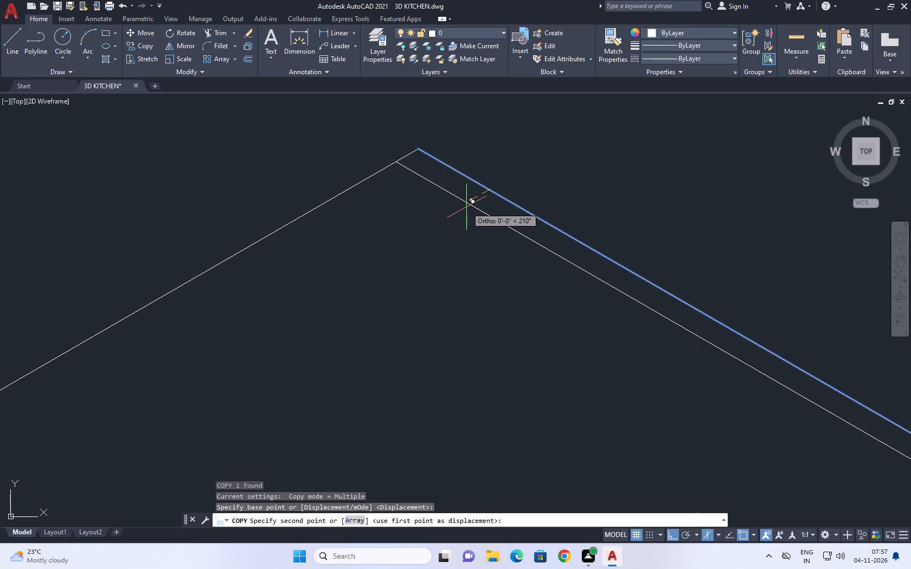
click(465, 211)
key(space)
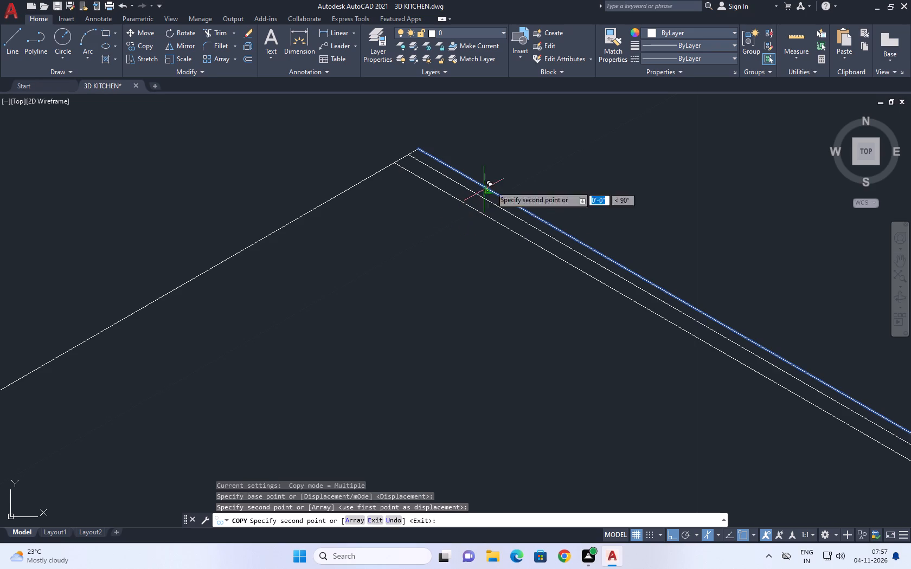
Copy the inset outline's outer back line a small distance inward along the right side line's direction, using the left isoplane.
scroll(368, 256, down, 3)
click(358, 254)
click(327, 242)
middle_drag(347, 242, 345, 242)
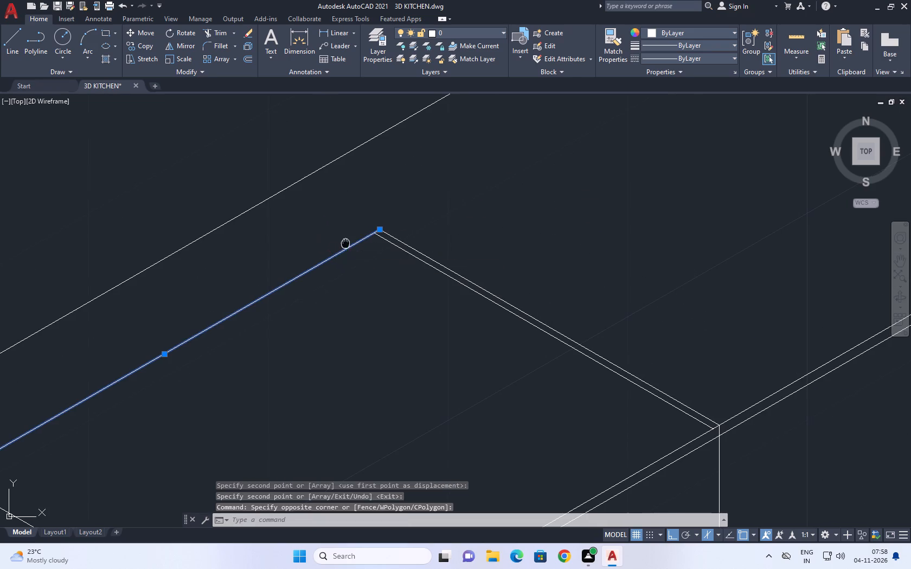
middle_drag(345, 242, 415, 254)
key(c)
text(O)
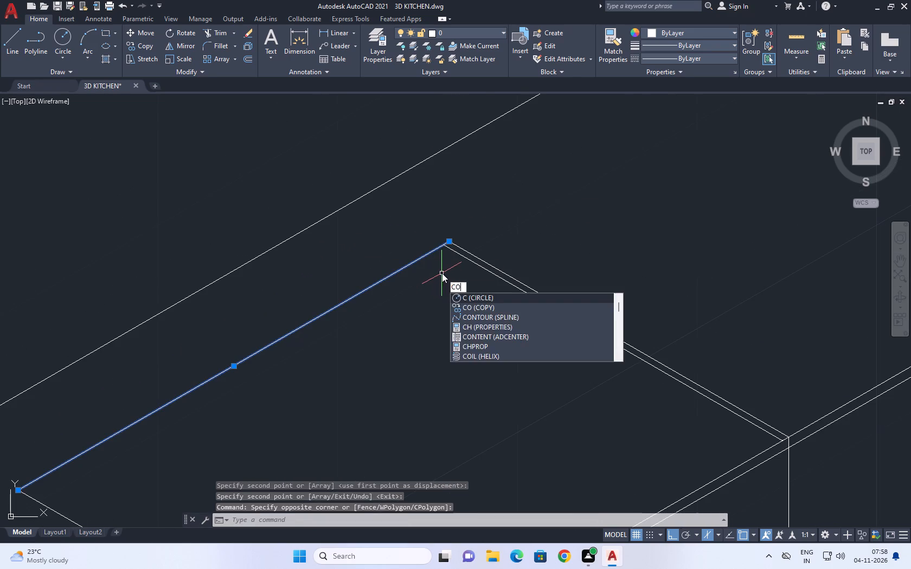
key(space)
middle_drag(468, 275, 531, 244)
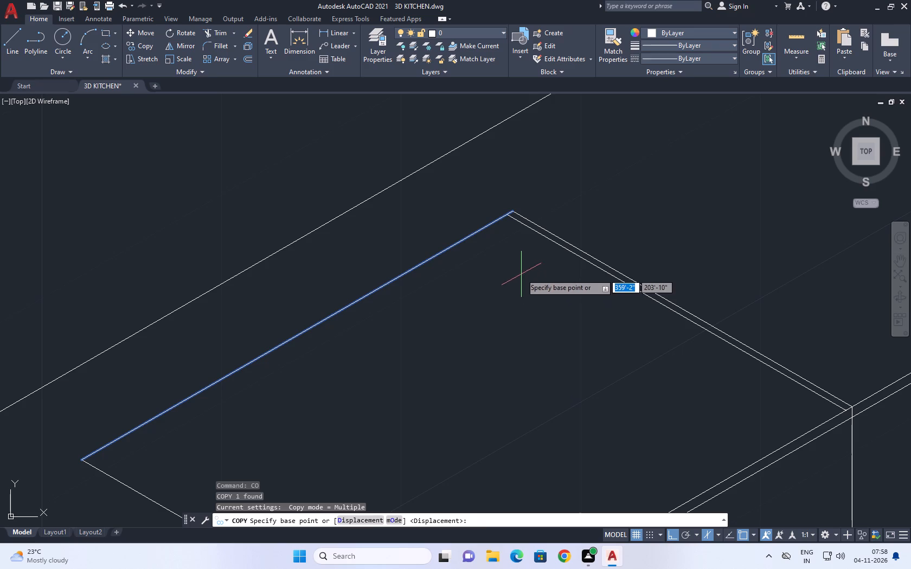
click(519, 271)
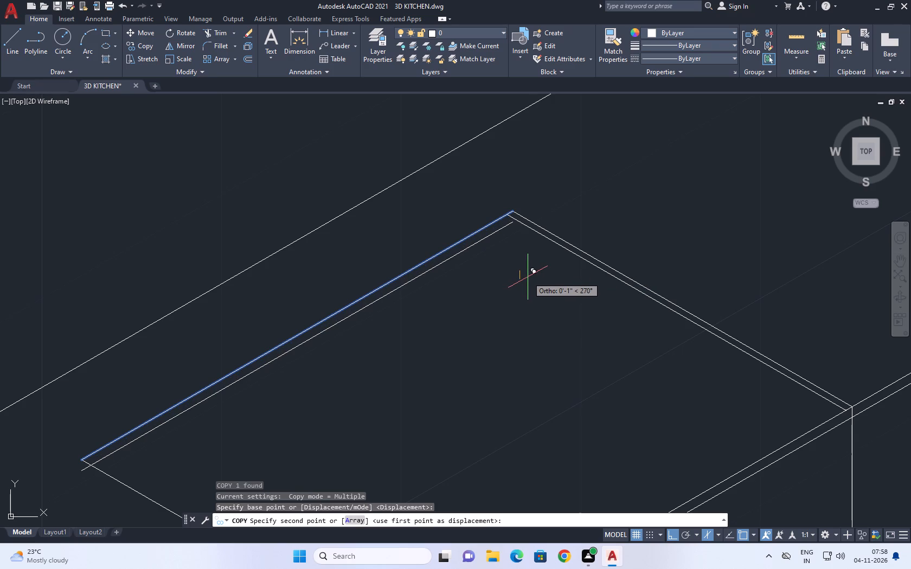
key(F5)
scroll(531, 274, up, 2)
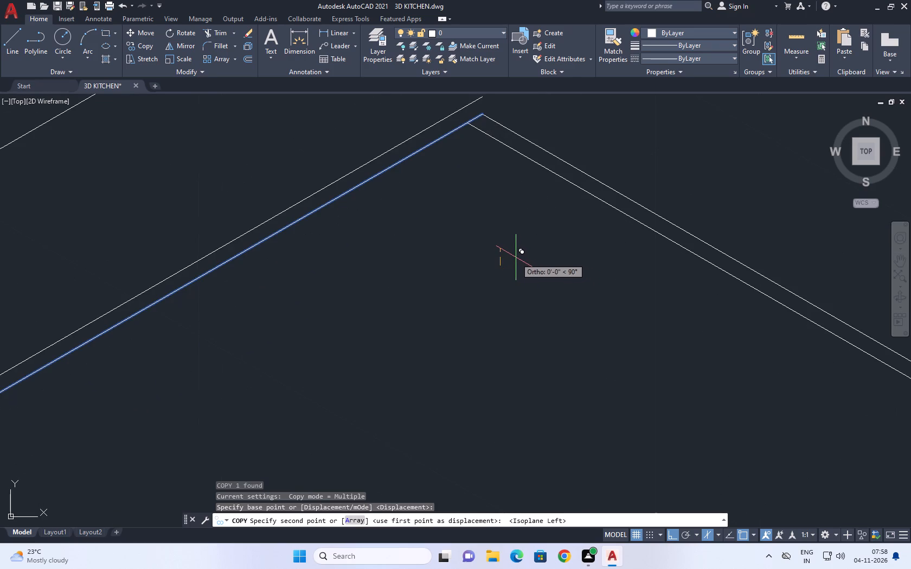
click(518, 261)
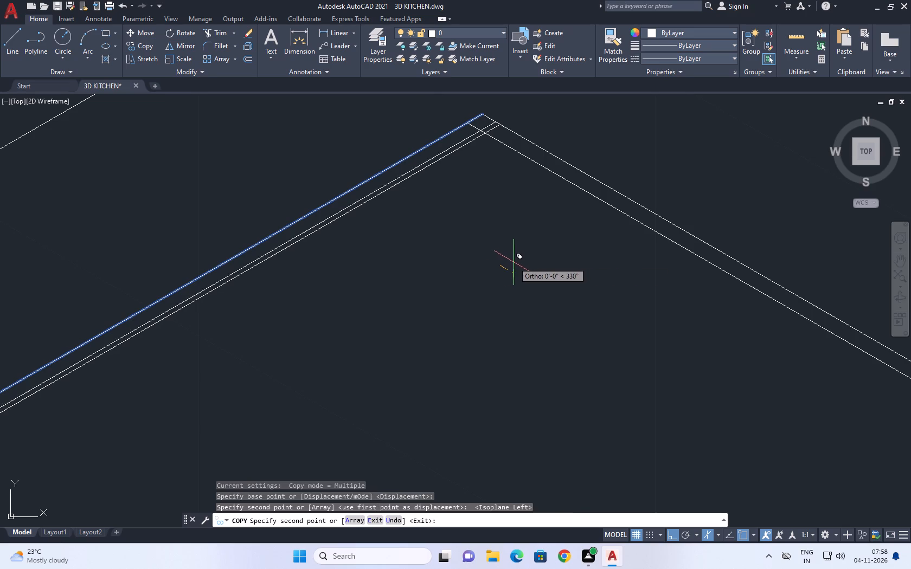
key(Escape)
Move the new inner back line slightly closer to the outer back line, evening out the border width.
middle_drag(458, 159, 501, 273)
scroll(480, 278, up, 2)
click(480, 279)
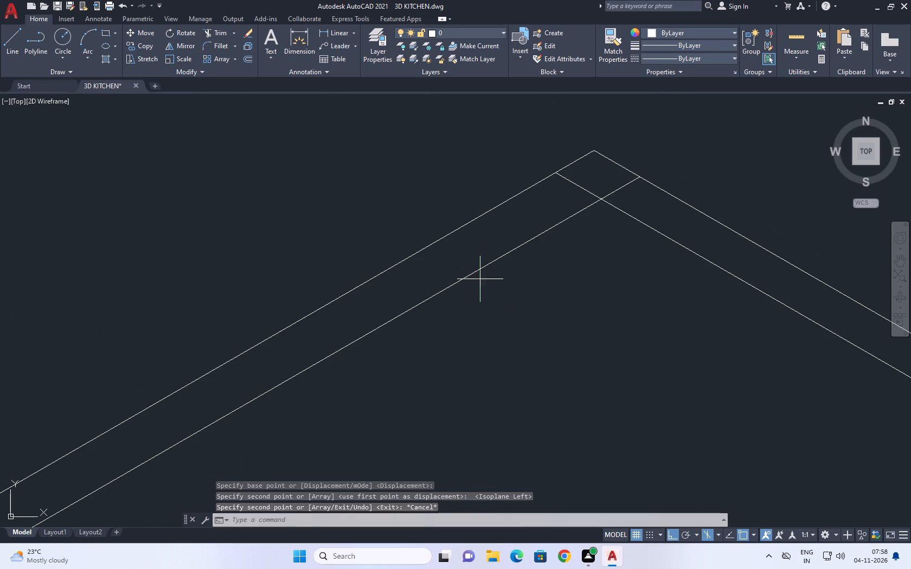
click(456, 254)
middle_drag(485, 281, 495, 309)
scroll(495, 309, up, 1)
key(m)
key(space)
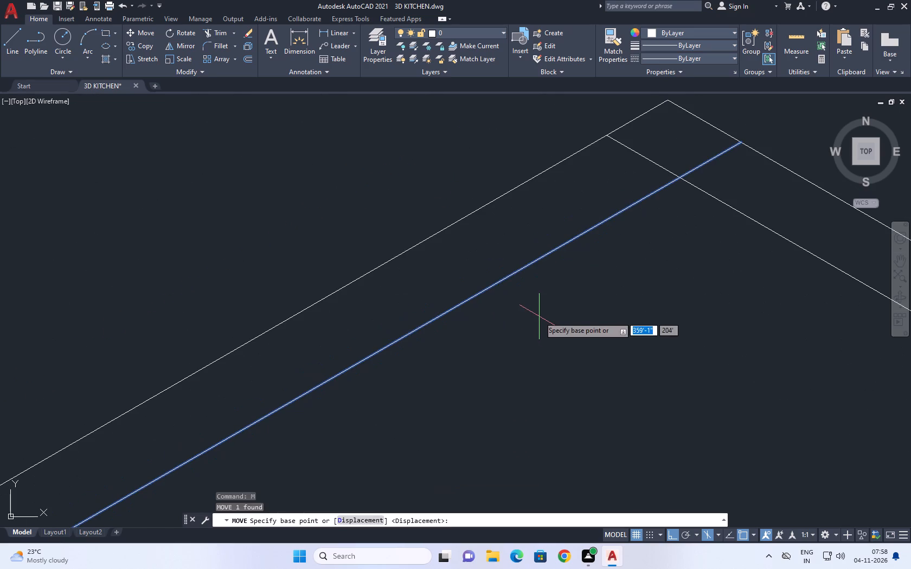
click(541, 322)
click(530, 317)
Trim the overlapping ends of the inner back and inner right side lines into a clean back right corner.
middle_drag(535, 268, 468, 333)
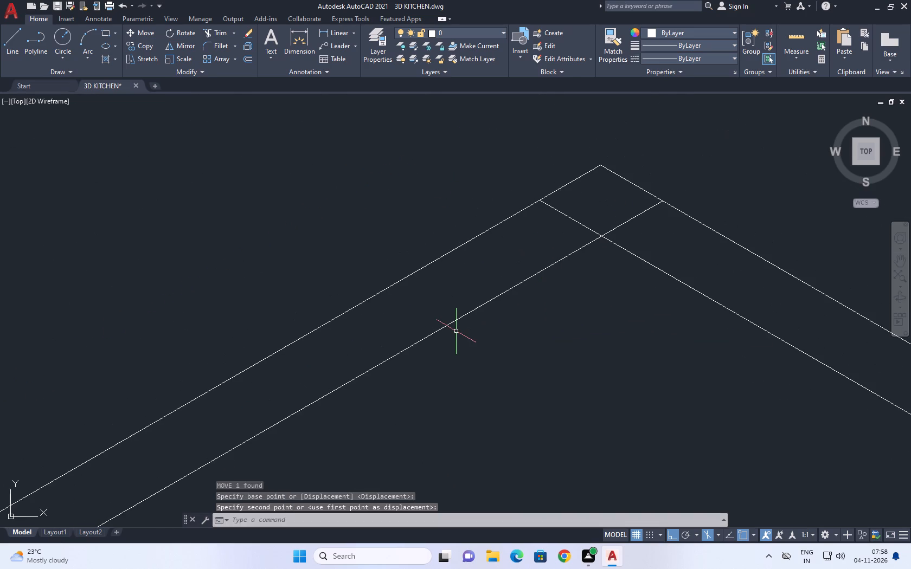
text(TR)
key(space)
click(601, 232)
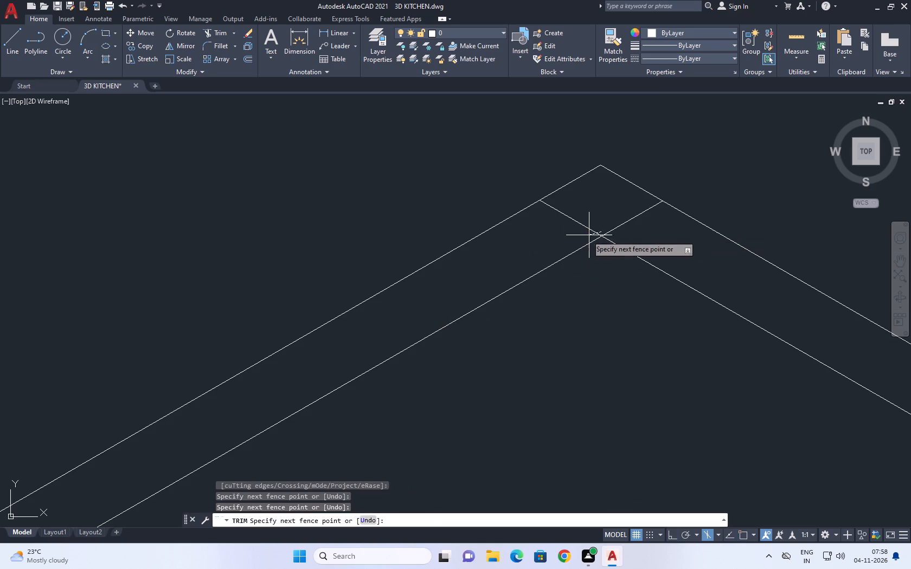
click(555, 235)
click(602, 229)
click(655, 238)
scroll(550, 166, down, 6)
scroll(610, 247, down, 3)
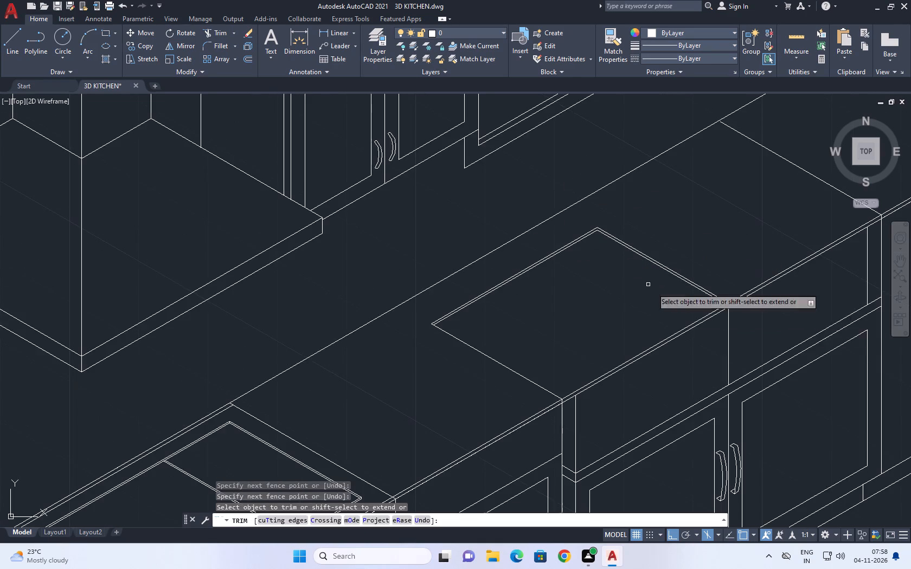
scroll(727, 302, up, 3)
middle_drag(666, 299, 679, 204)
scroll(683, 207, down, 3)
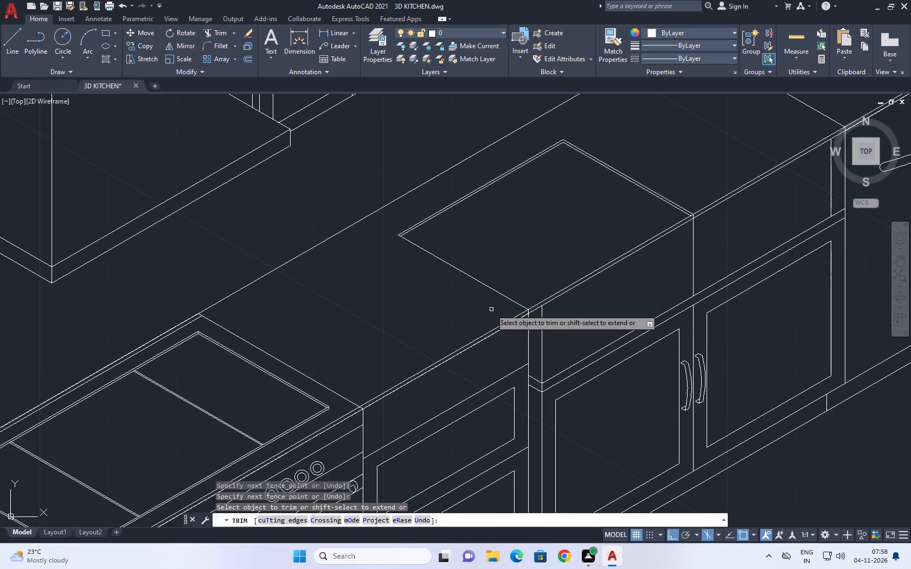
key(Escape)
Draw a vertical line about 9" long down from the inset's inner back corner to form the recess depth.
middle_drag(569, 230, 566, 277)
middle_drag(478, 286, 479, 305)
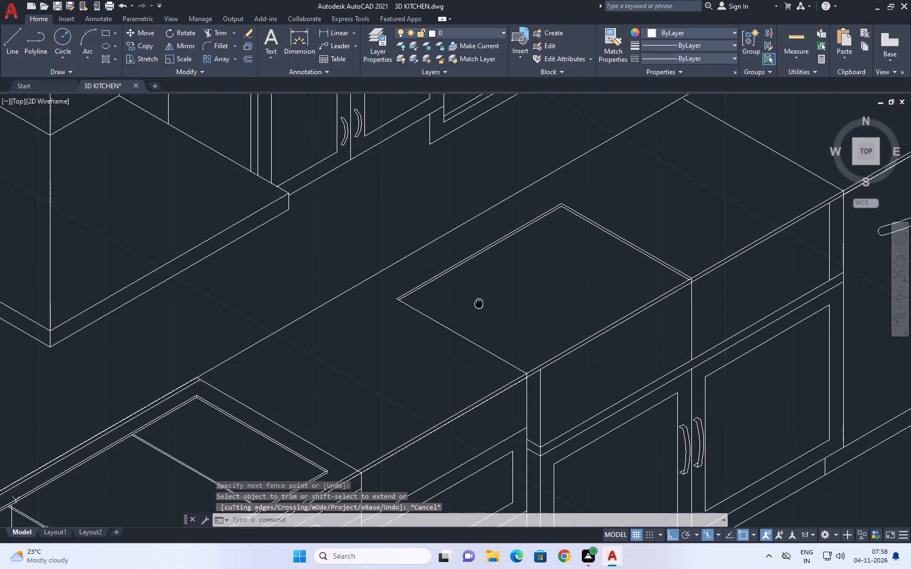
middle_drag(479, 305, 478, 315)
scroll(558, 221, up, 2)
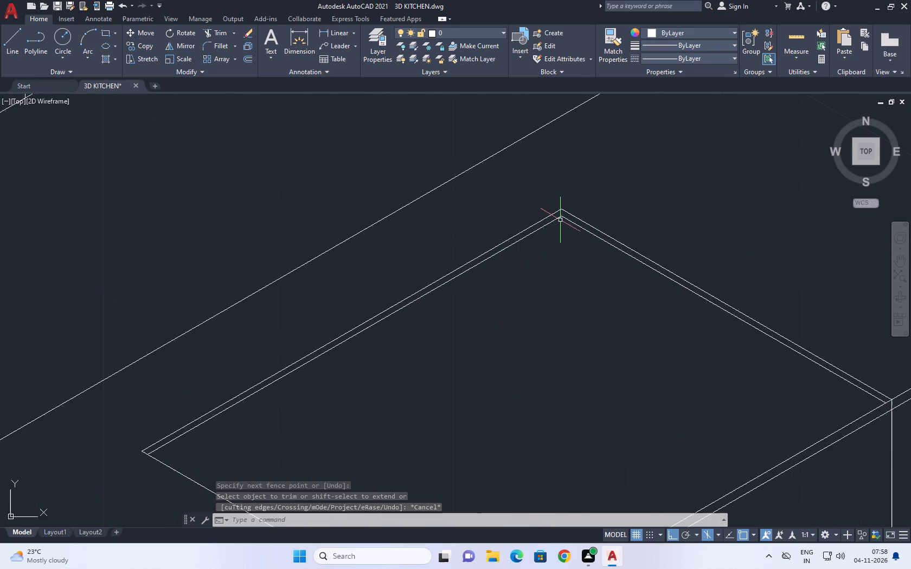
scroll(561, 219, up, 1)
key(l)
key(space)
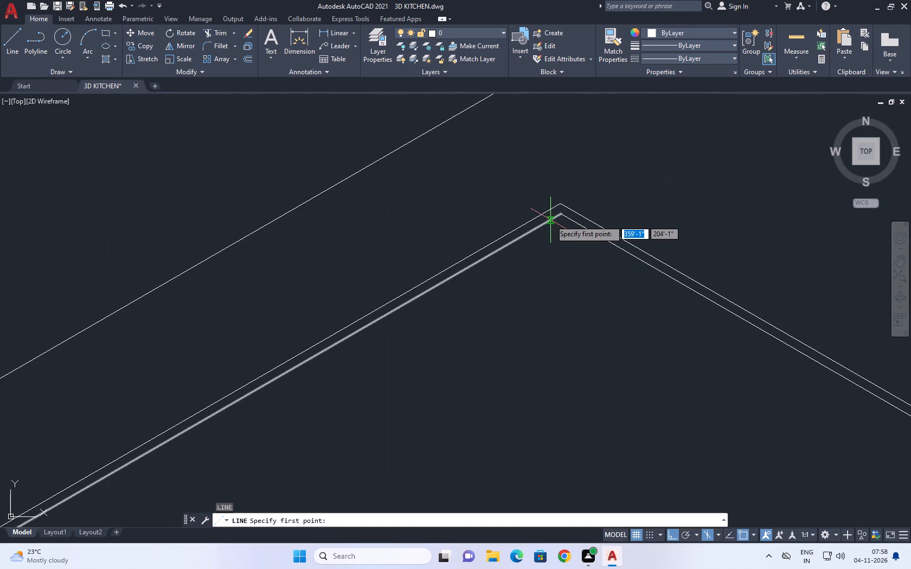
middle_drag(549, 220, 522, 248)
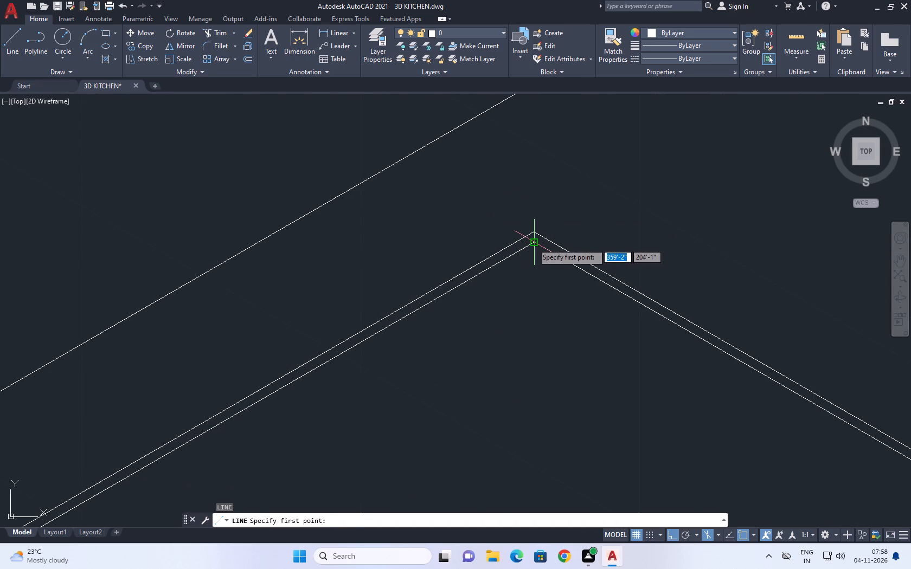
click(533, 243)
scroll(534, 313, down, 2)
middle_drag(540, 371, 536, 276)
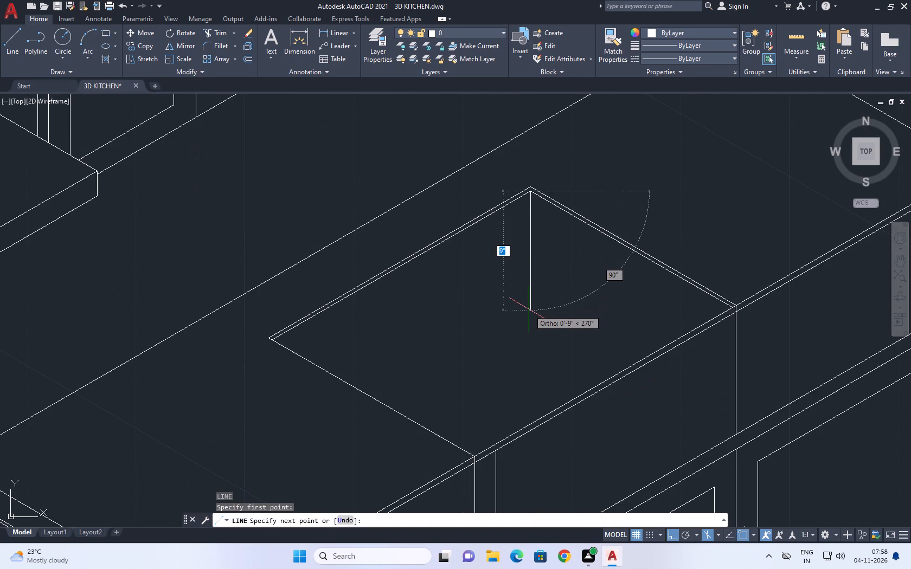
click(529, 309)
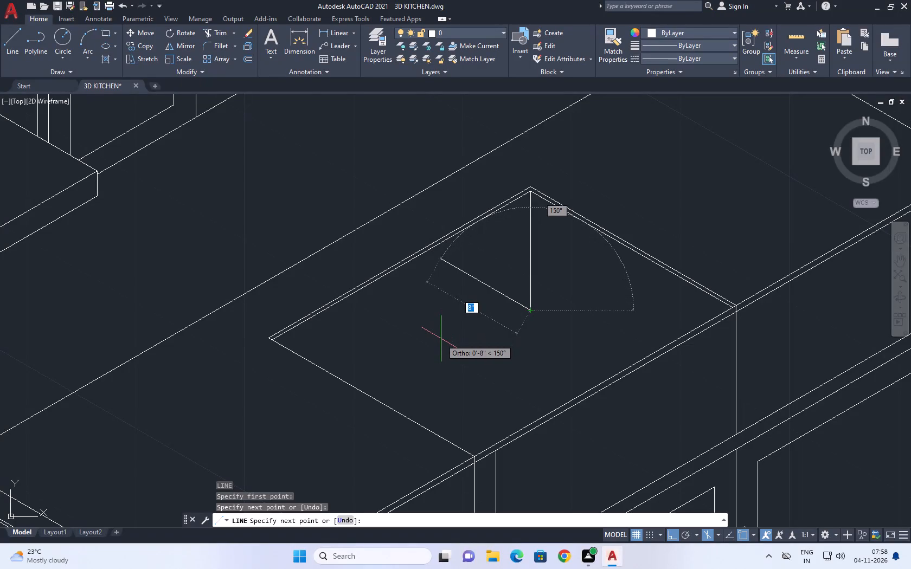
key(F5)
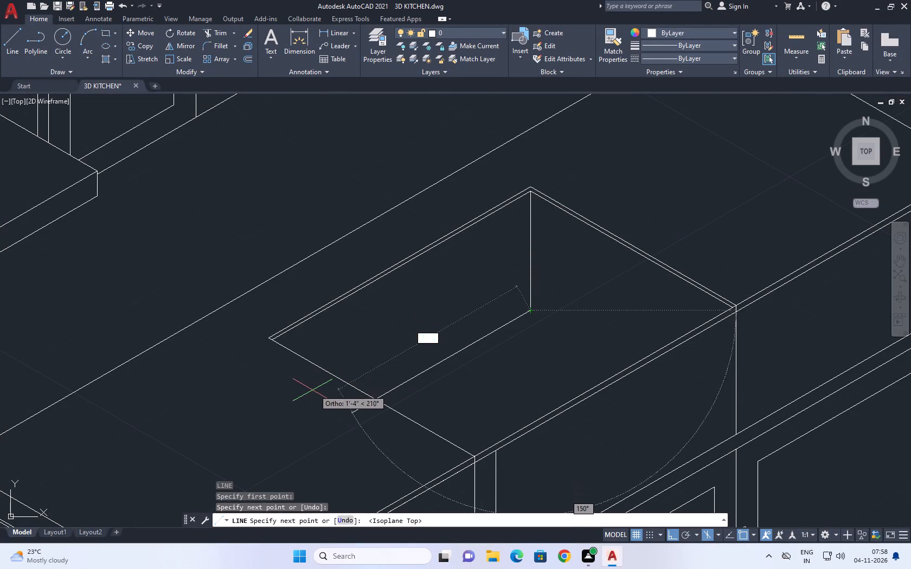
key(Escape)
Draw a floor line from a point on the vertical line, parallel to the back line and past the inset's left side.
text(L)
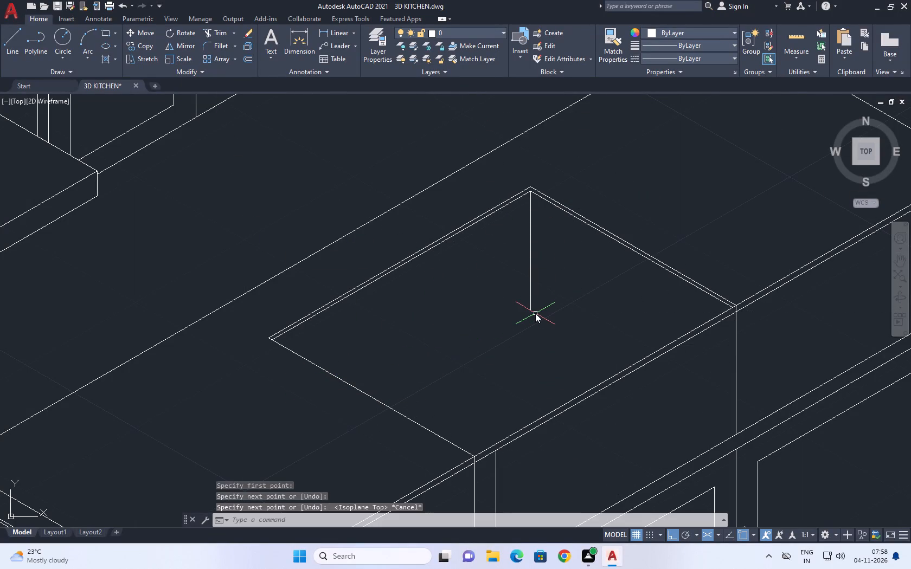
key(space)
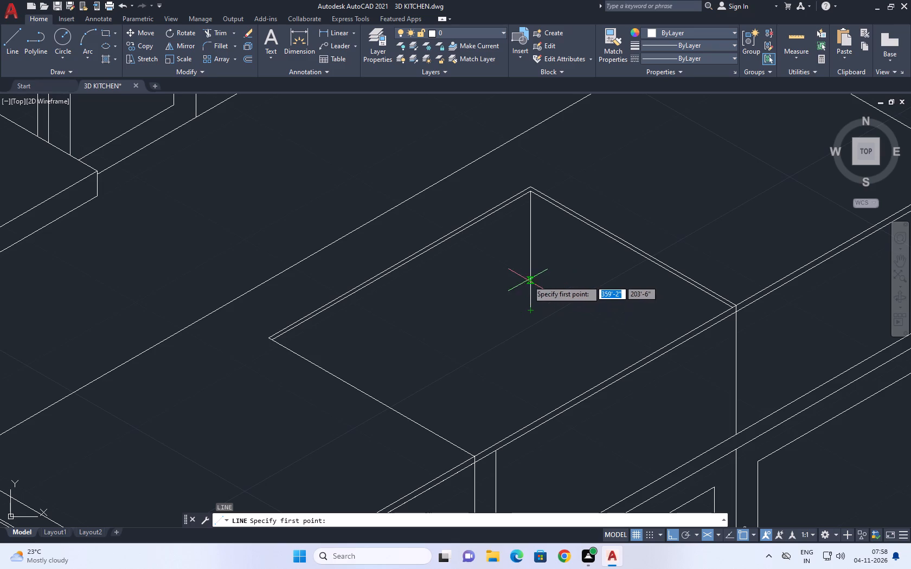
click(531, 268)
click(227, 398)
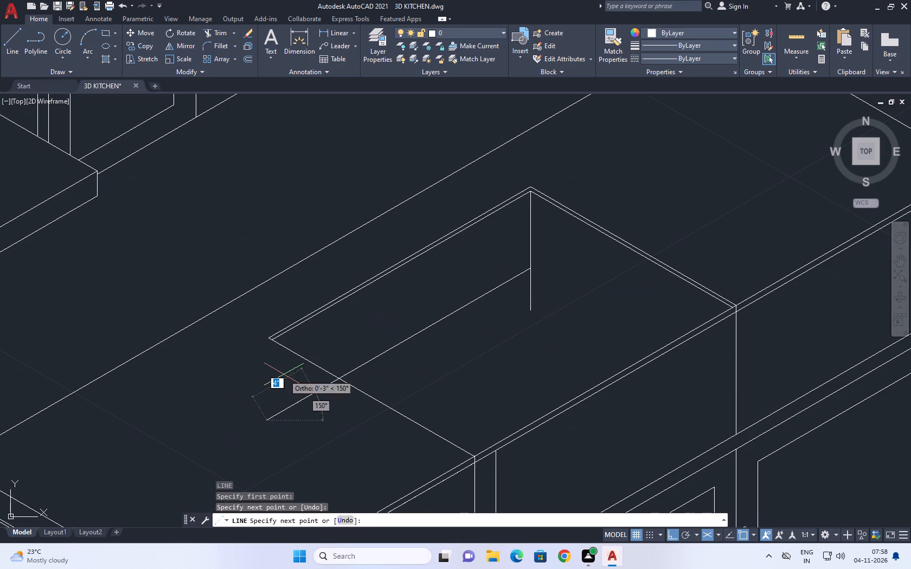
key(space)
Draw a second floor line about 1'-4" long from the same point, parallel to the right side and past the front edge.
key(space)
click(529, 270)
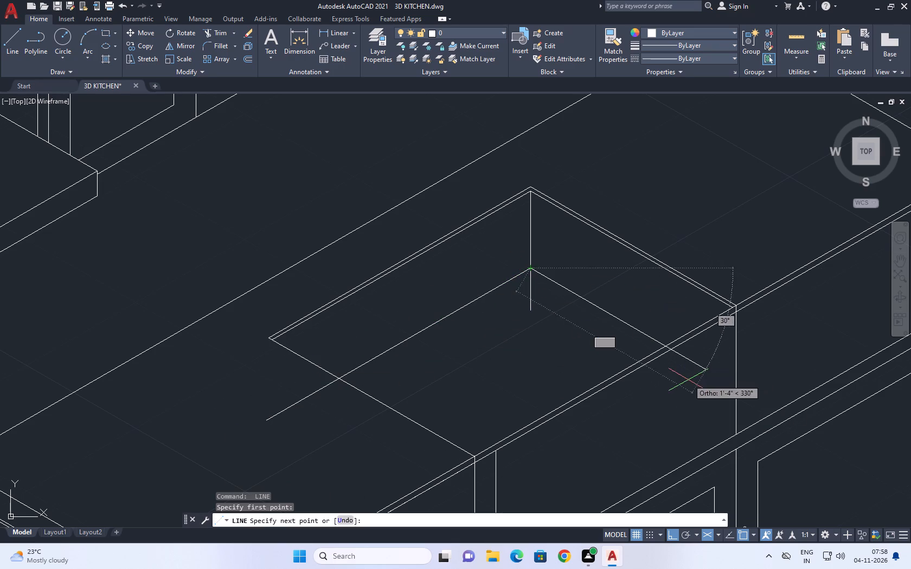
click(690, 382)
key(F1)
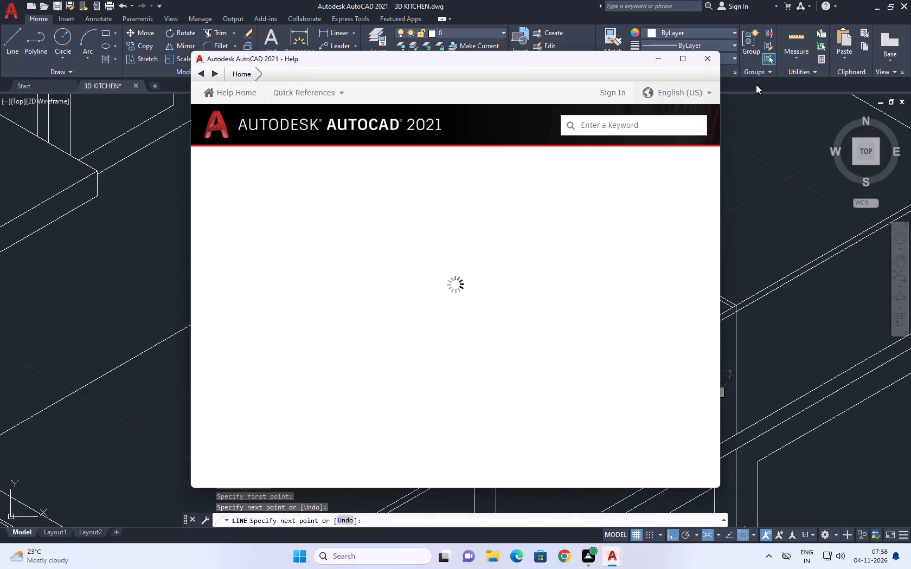
click(706, 56)
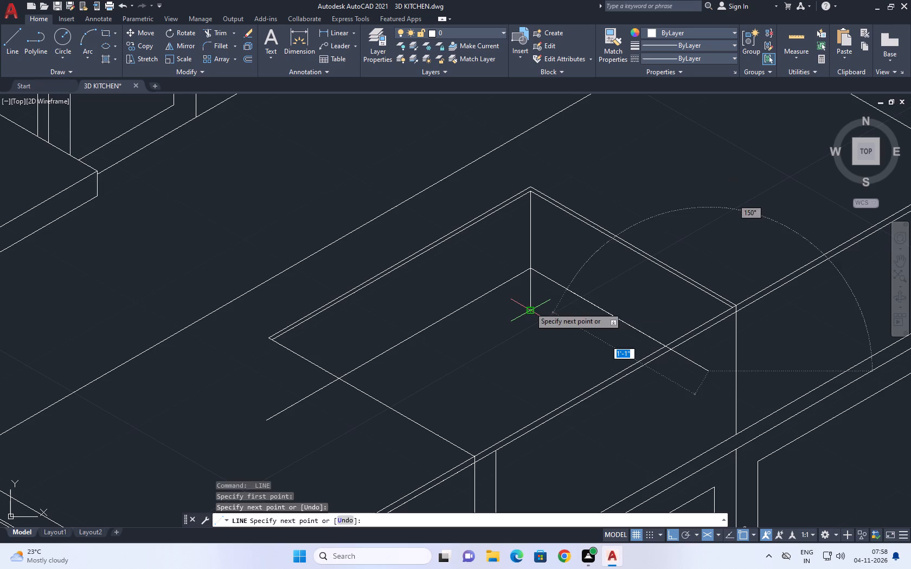
key(Escape)
Trim the floor lines to the inset's front and left edges, and trim the vertical line's excess below their junction.
key(t)
key(r)
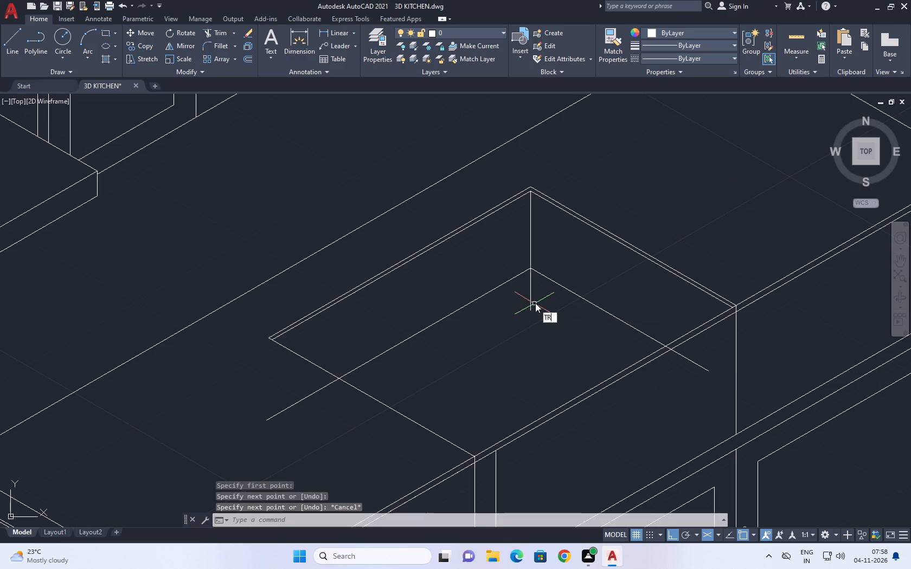
key(b)
key(Escape)
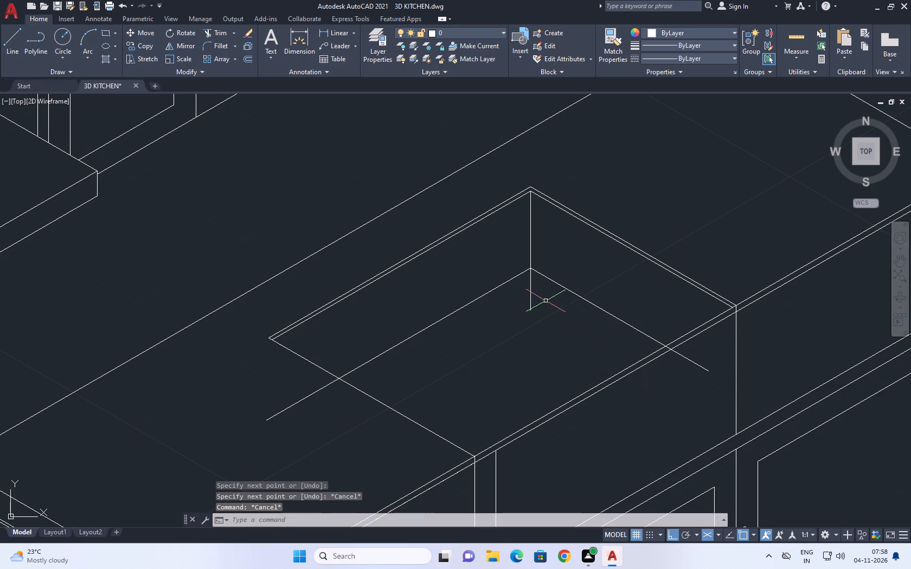
key(t)
text(R)
key(space)
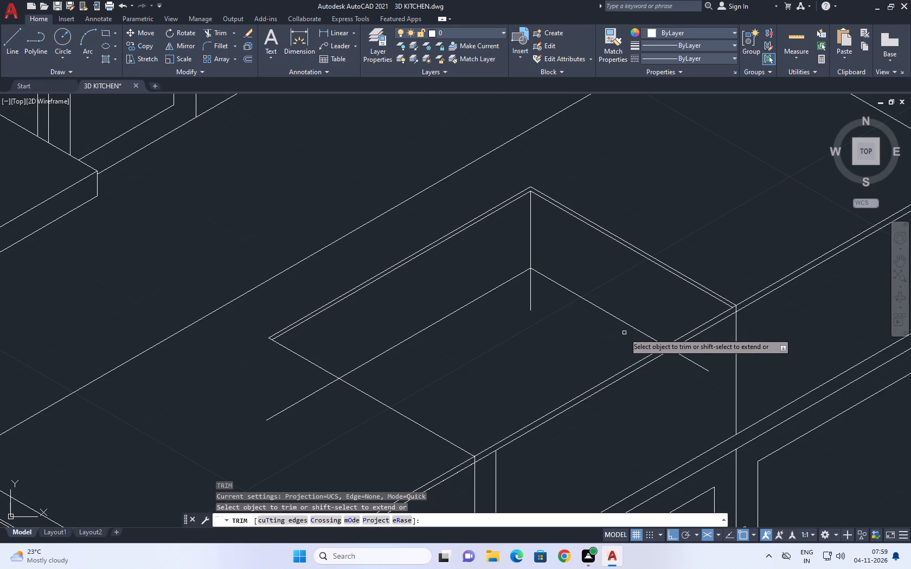
click(700, 361)
click(691, 373)
scroll(669, 359, up, 4)
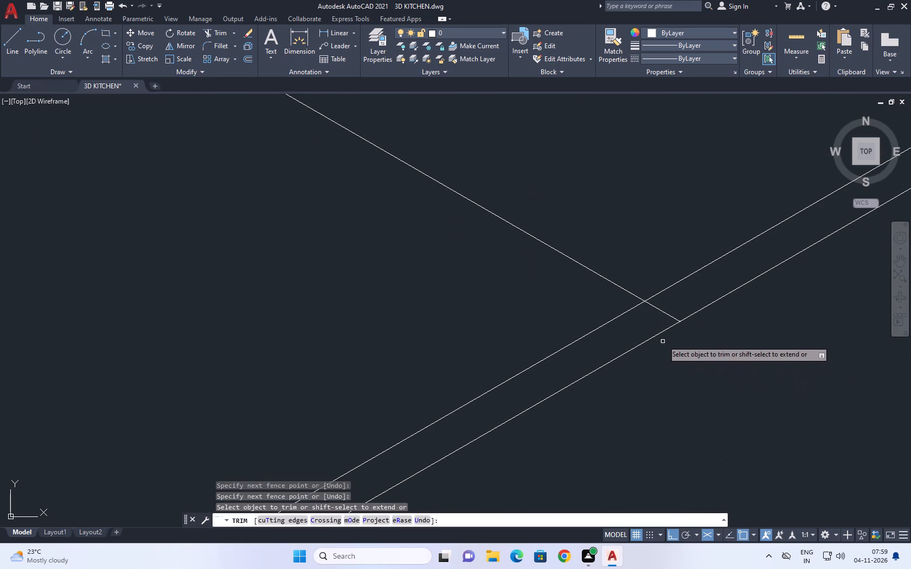
click(671, 316)
click(658, 325)
click(657, 321)
scroll(668, 313, down, 7)
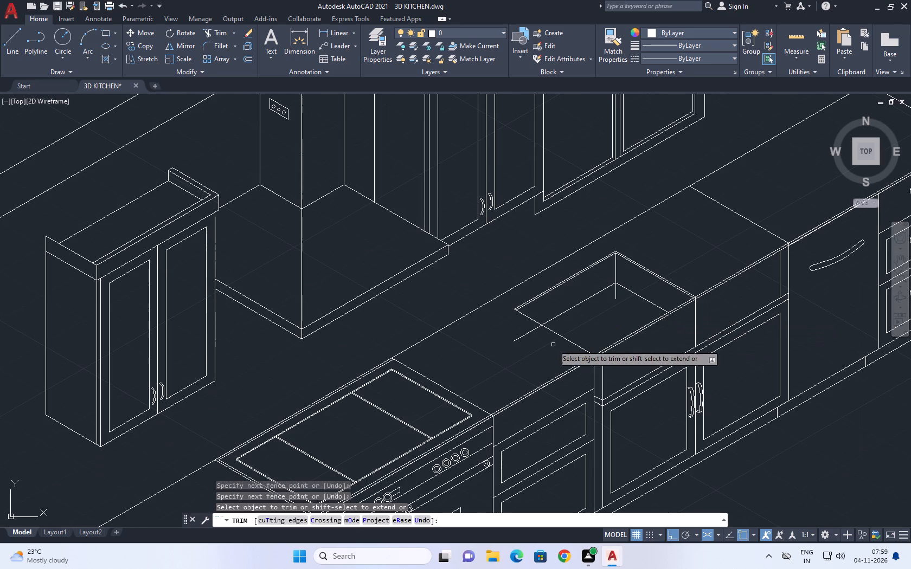
click(530, 344)
click(519, 327)
scroll(615, 302, up, 3)
click(611, 285)
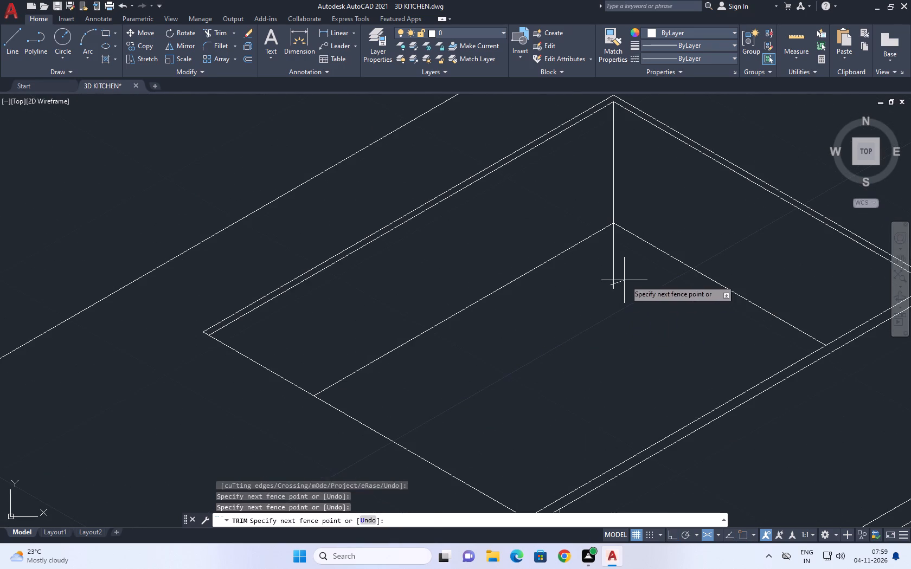
click(626, 280)
right_click(595, 285)
click(636, 305)
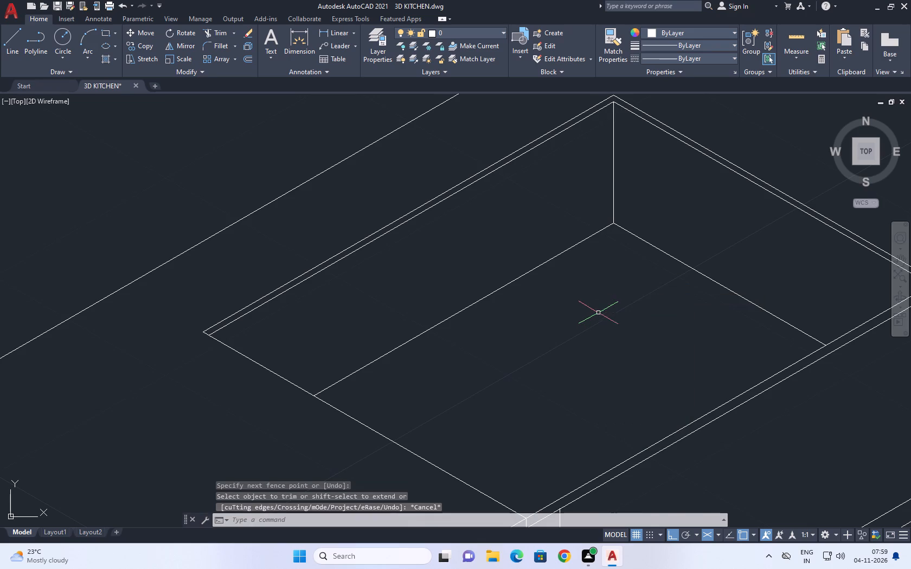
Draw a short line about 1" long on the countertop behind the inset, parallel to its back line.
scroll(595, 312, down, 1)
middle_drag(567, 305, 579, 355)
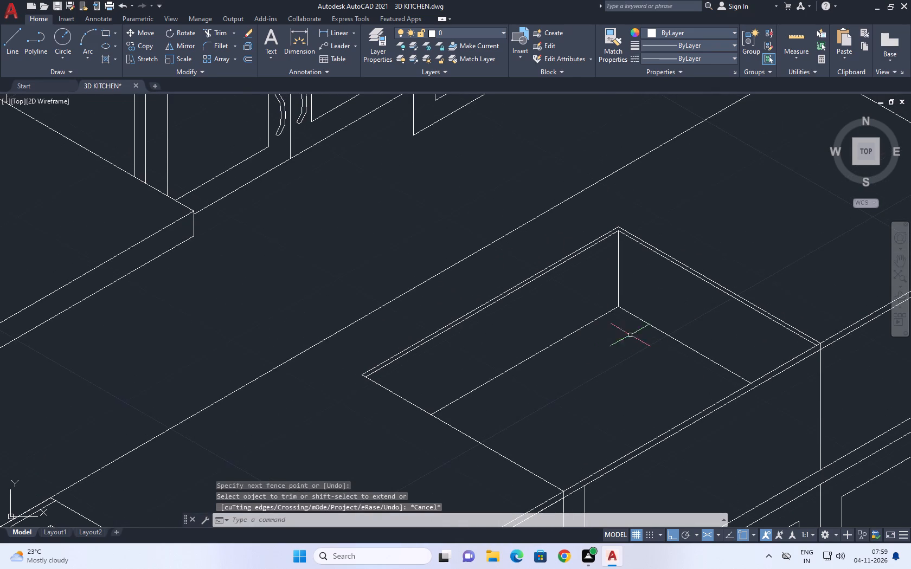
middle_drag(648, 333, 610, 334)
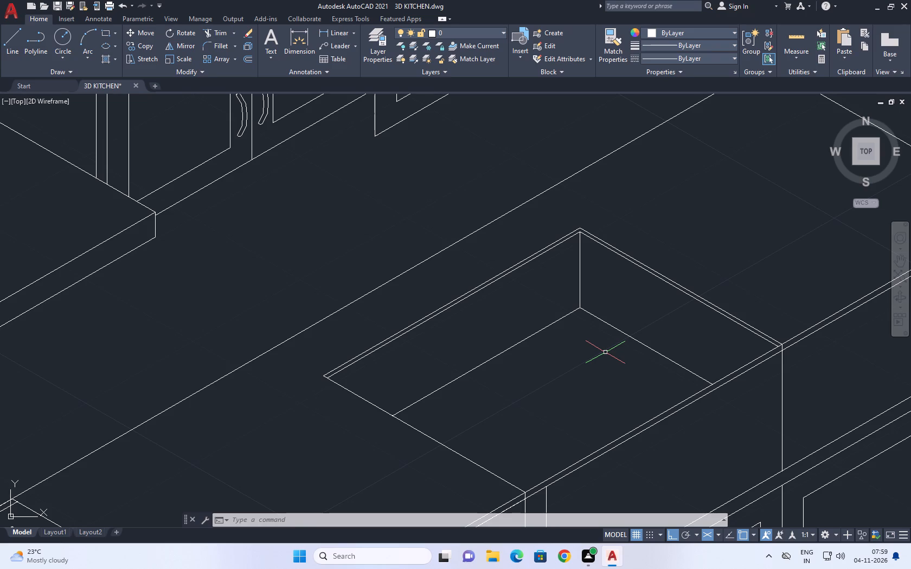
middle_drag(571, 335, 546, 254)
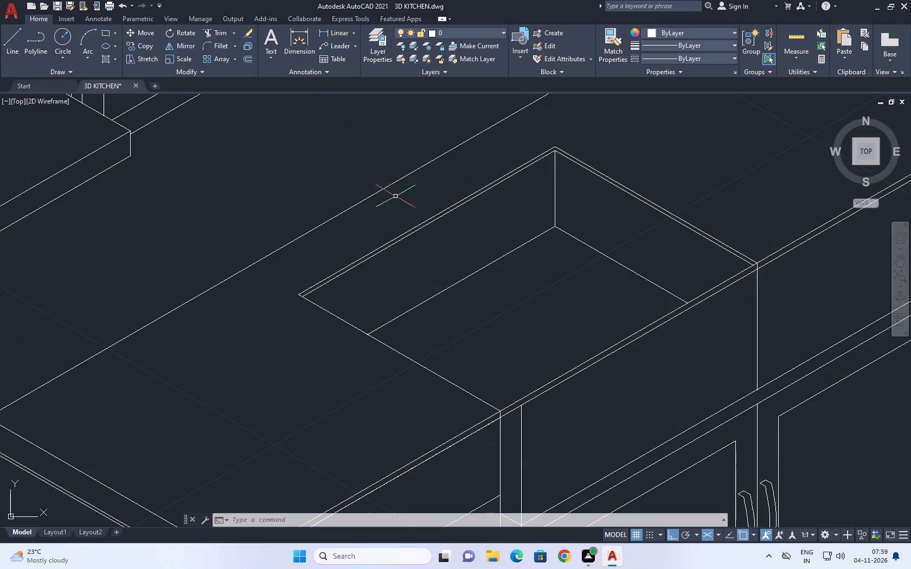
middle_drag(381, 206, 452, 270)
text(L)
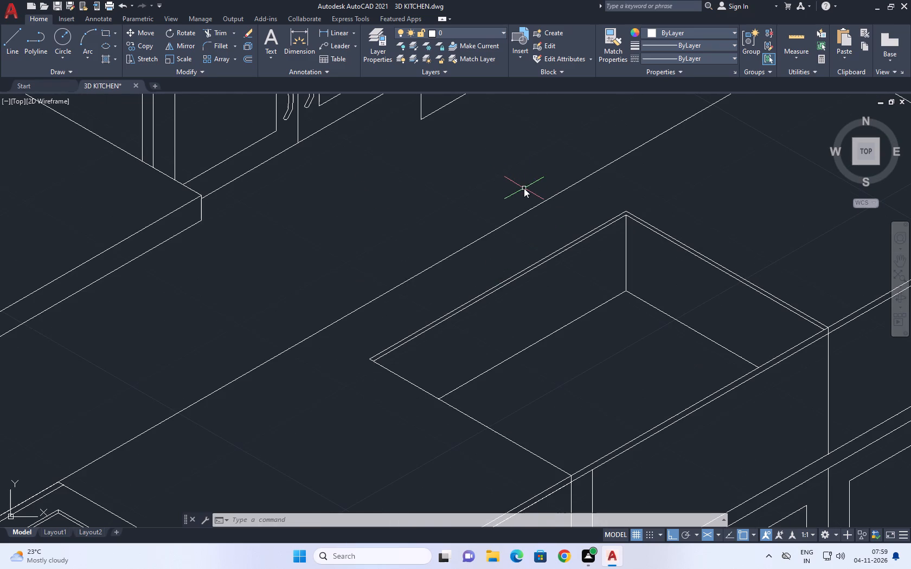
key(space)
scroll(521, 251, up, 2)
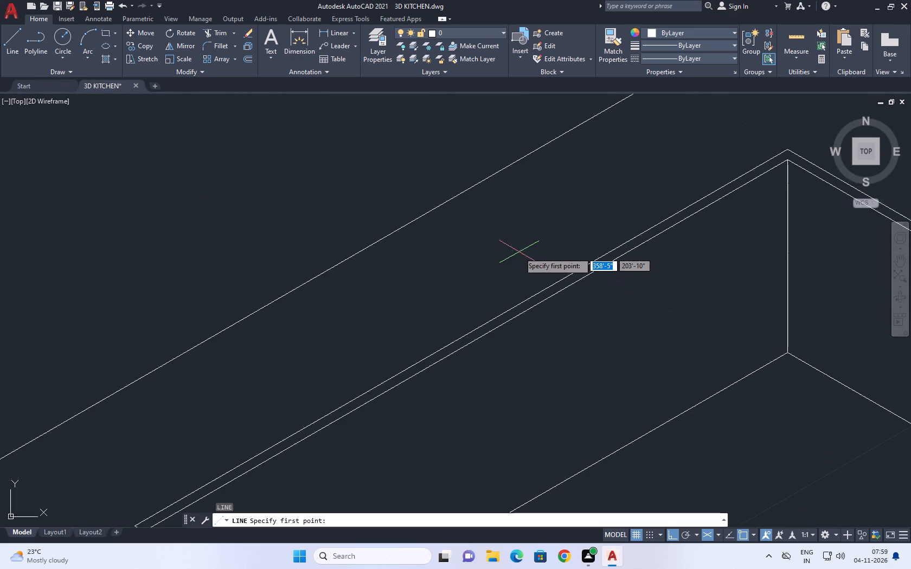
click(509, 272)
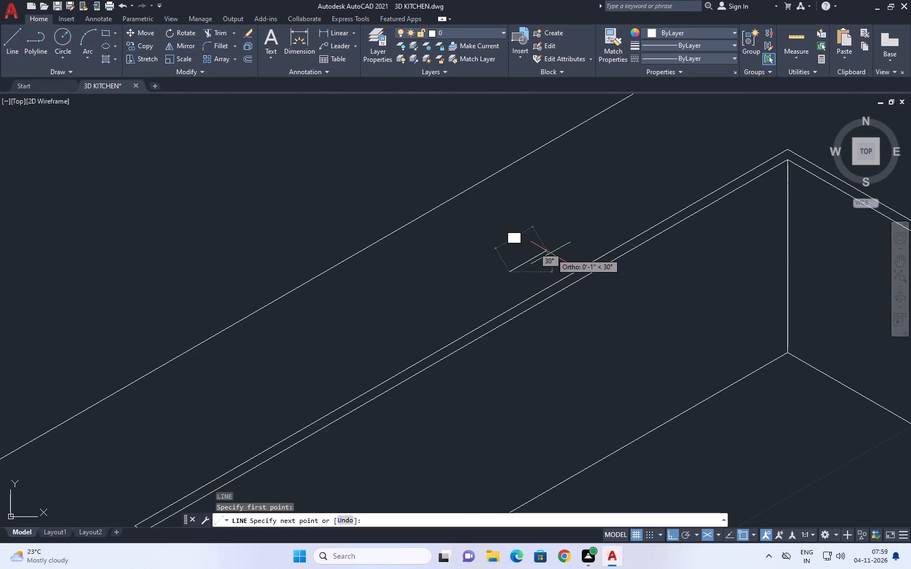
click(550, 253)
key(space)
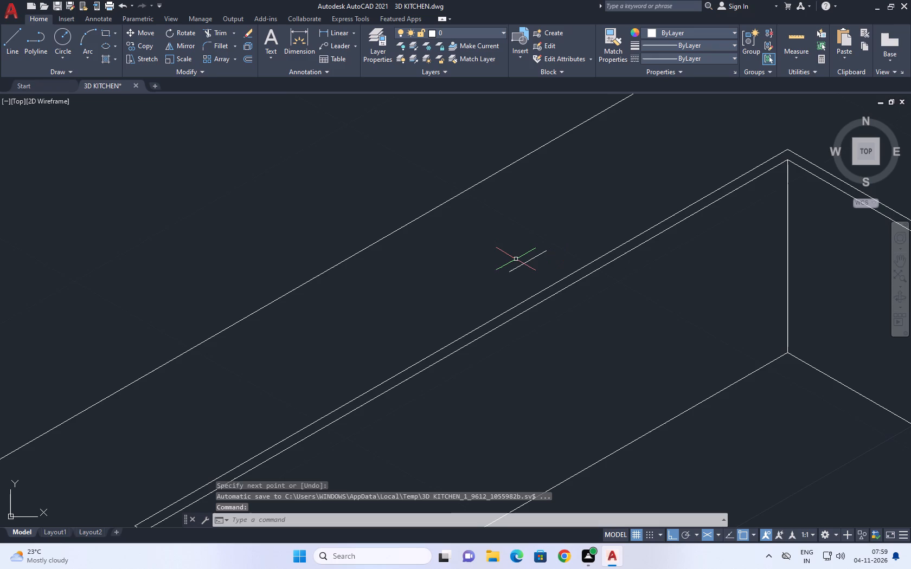
Draw a three-point arc rising from the short line's lower end, using the right isoplane and a free end point.
key(a)
key(space)
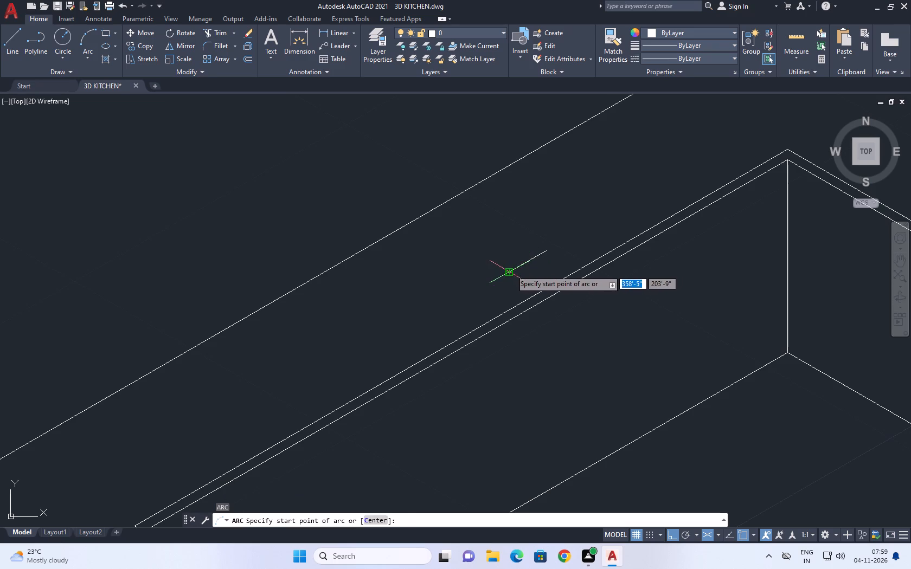
click(511, 270)
scroll(505, 249, up, 2)
key(F5)
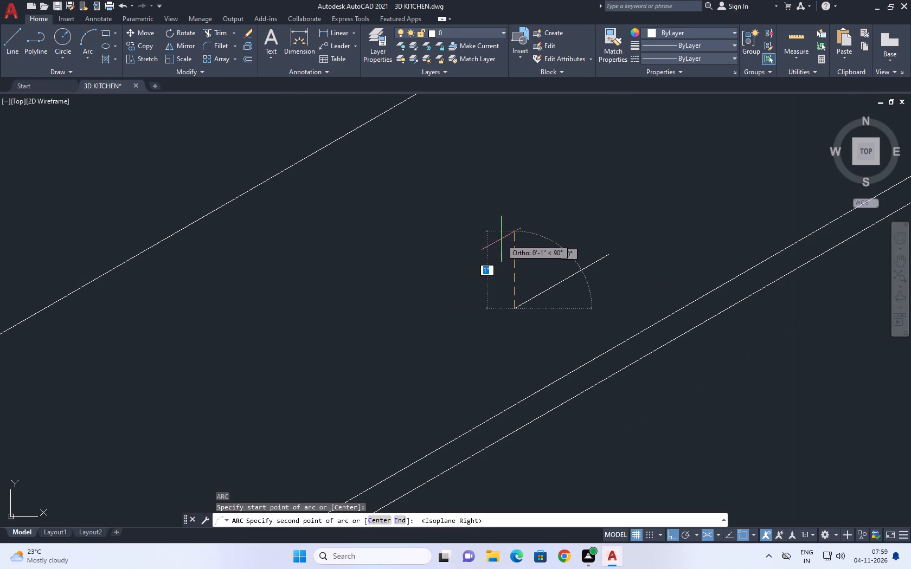
click(498, 228)
key(F8)
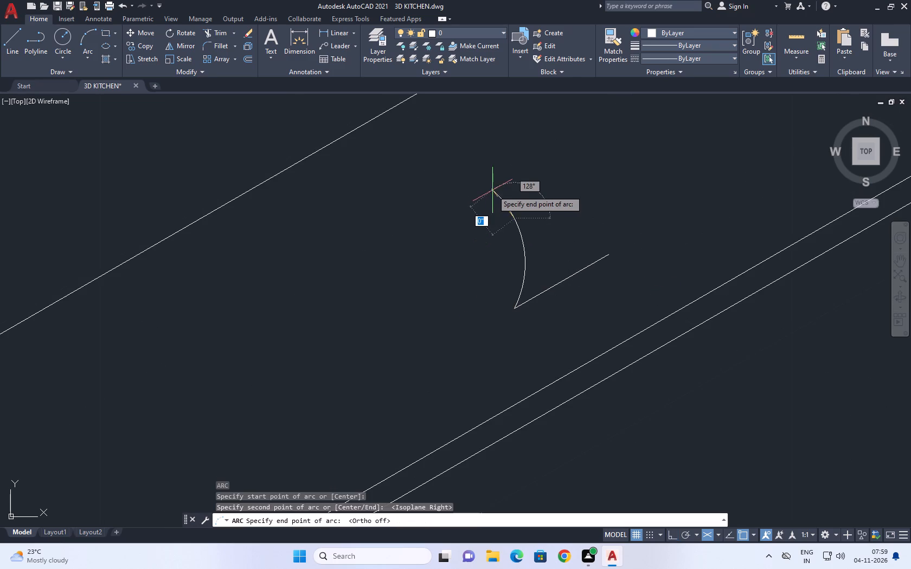
click(495, 171)
Stretch the arc's midpoint toward the inset's left side, reversing the bulge into a slight curve.
drag(522, 217, 519, 224)
click(496, 245)
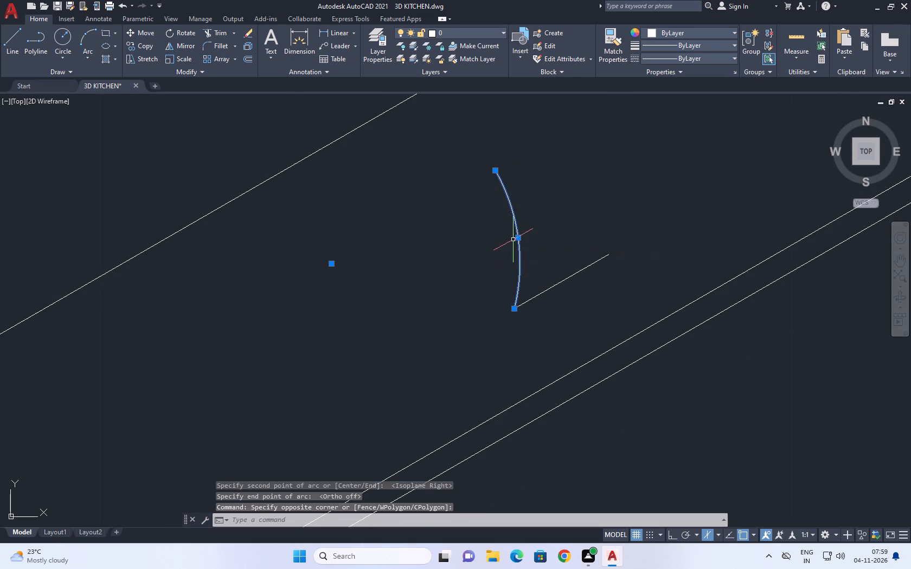
click(517, 236)
click(500, 238)
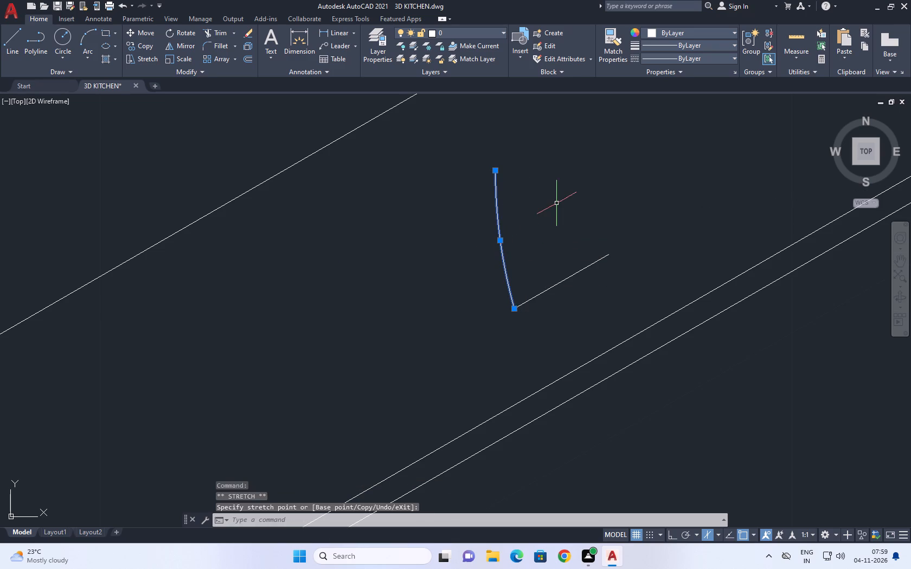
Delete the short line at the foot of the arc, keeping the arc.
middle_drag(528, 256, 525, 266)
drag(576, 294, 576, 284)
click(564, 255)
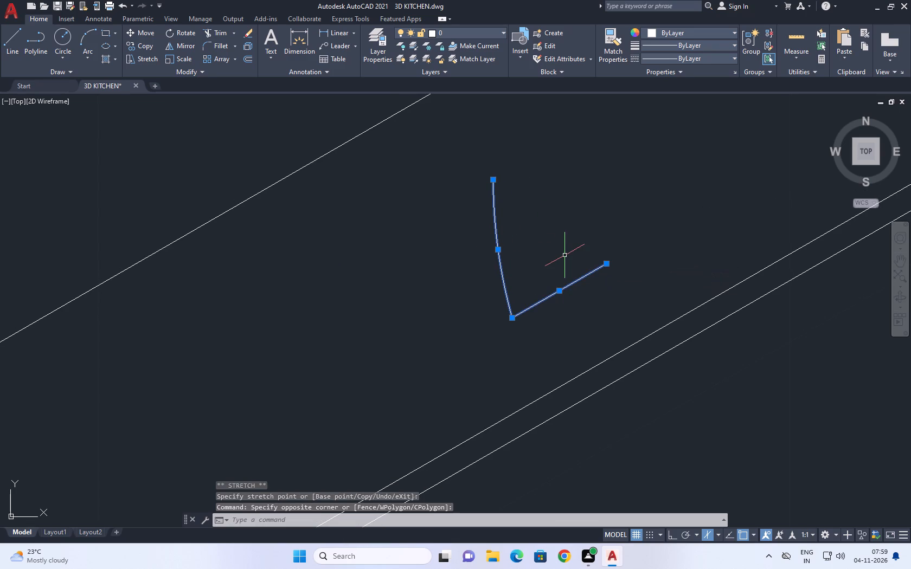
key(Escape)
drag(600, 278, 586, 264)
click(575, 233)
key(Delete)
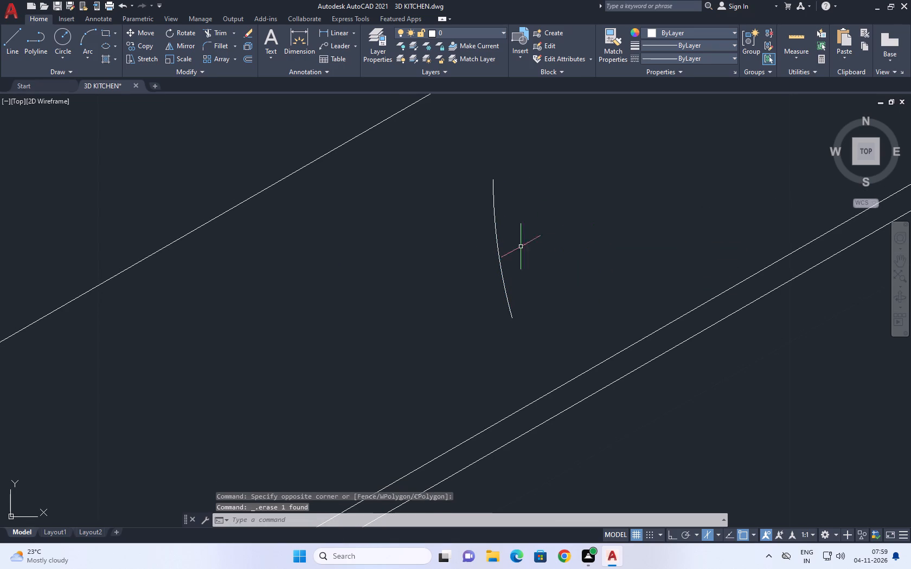
Stretch the countertop arc's upper end upward and slightly to the right.
drag(528, 227, 510, 229)
click(460, 238)
click(493, 179)
click(499, 150)
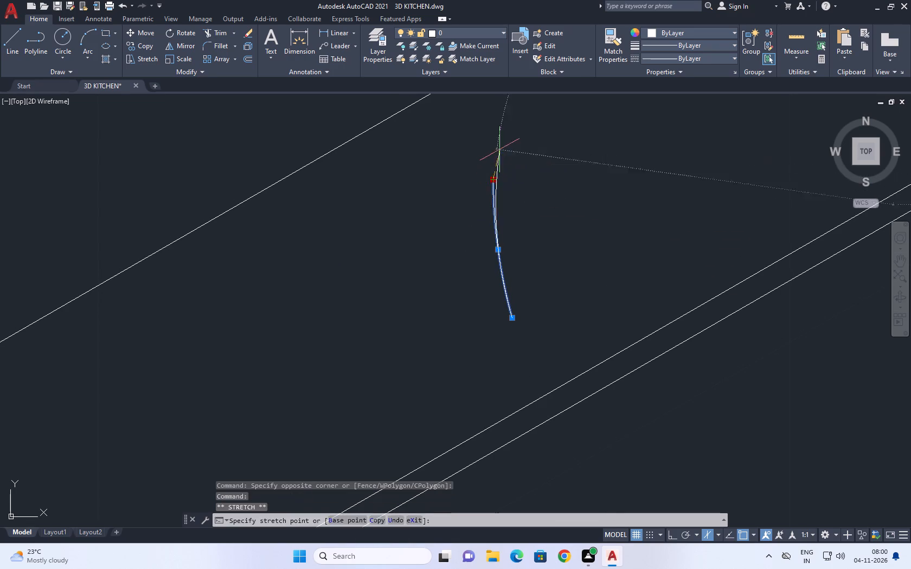
middle_drag(485, 259, 453, 271)
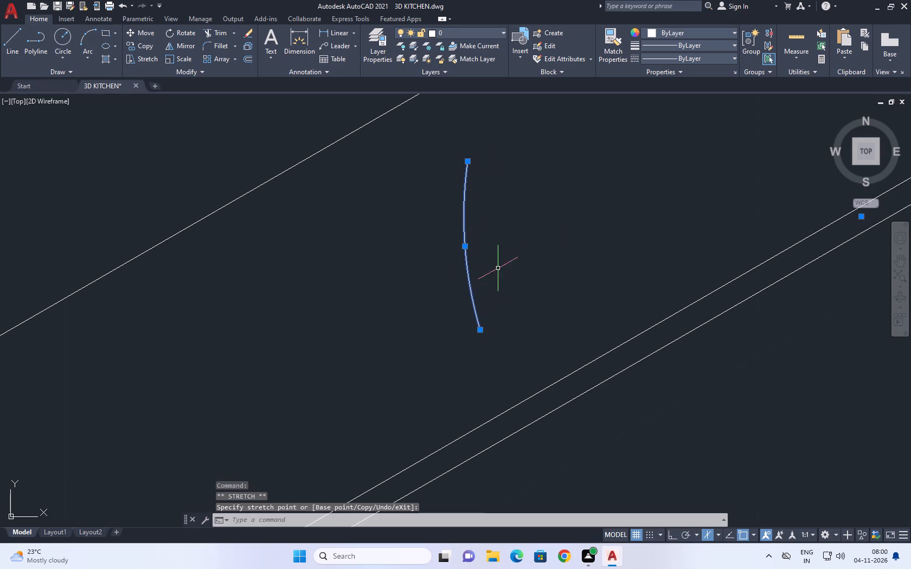
key(Escape)
Draw a second three-point arc to the right of the first, rising from its foot and bulging right.
text(A)
key(space)
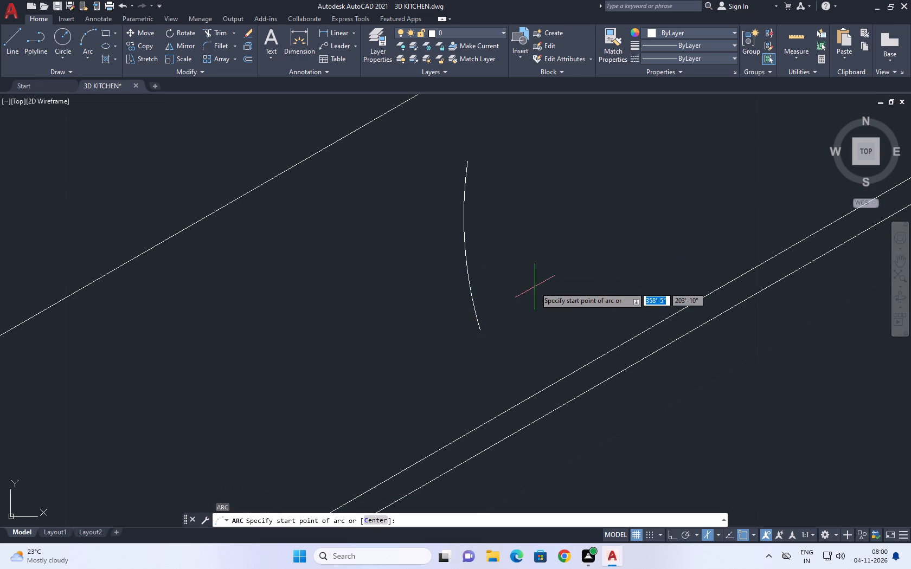
click(549, 312)
click(560, 251)
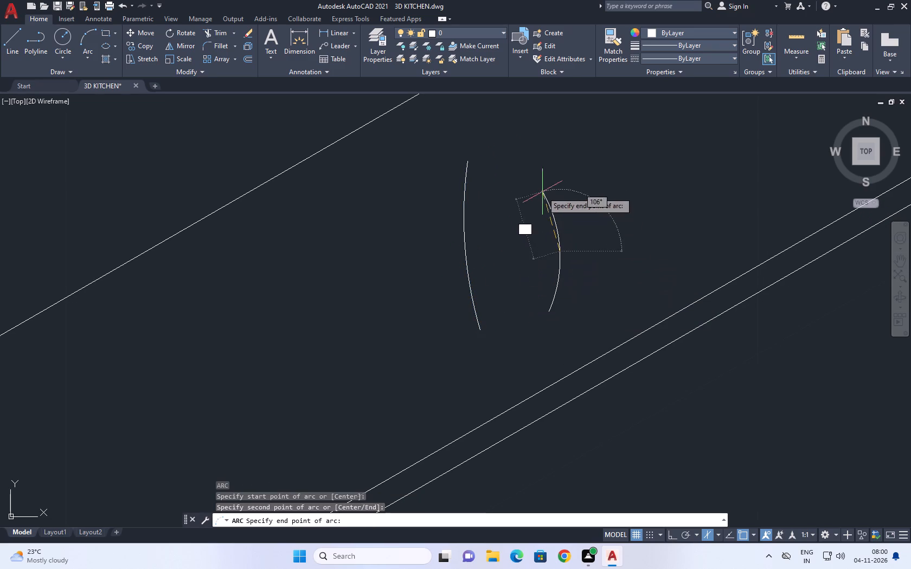
click(535, 159)
Reshape the right-hand arc by lengthening its lower end, moving its upper end outward and bowing its midpoint slightly right.
click(579, 222)
drag(555, 243, 552, 248)
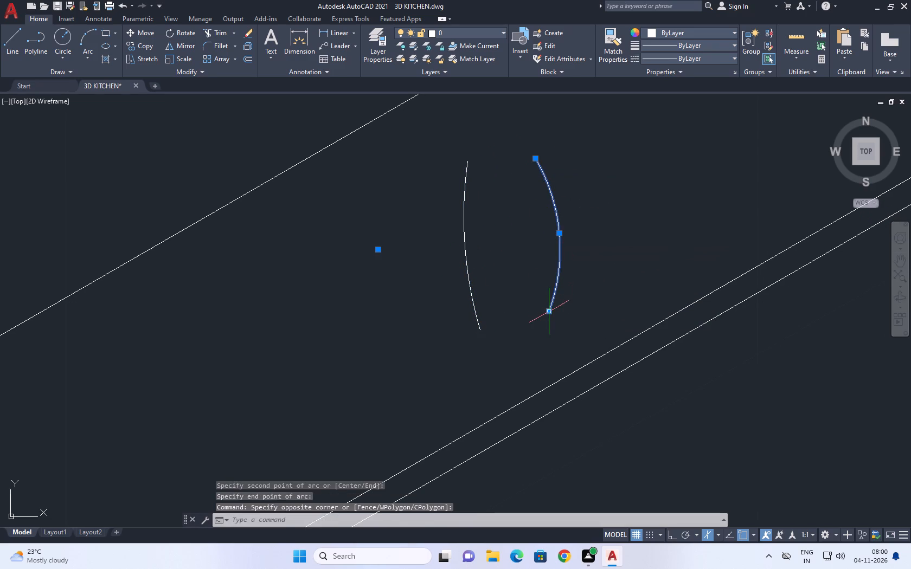
click(549, 309)
click(551, 327)
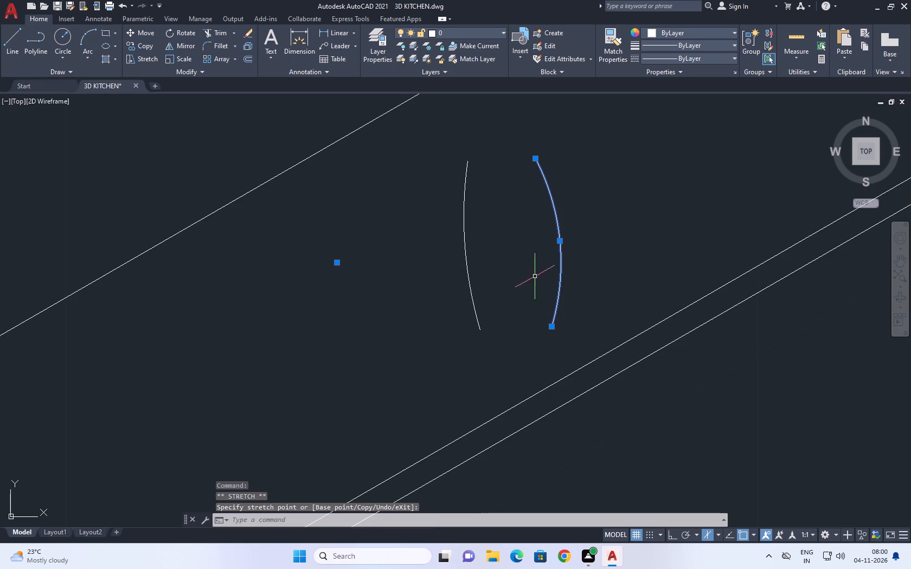
middle_drag(540, 286, 543, 290)
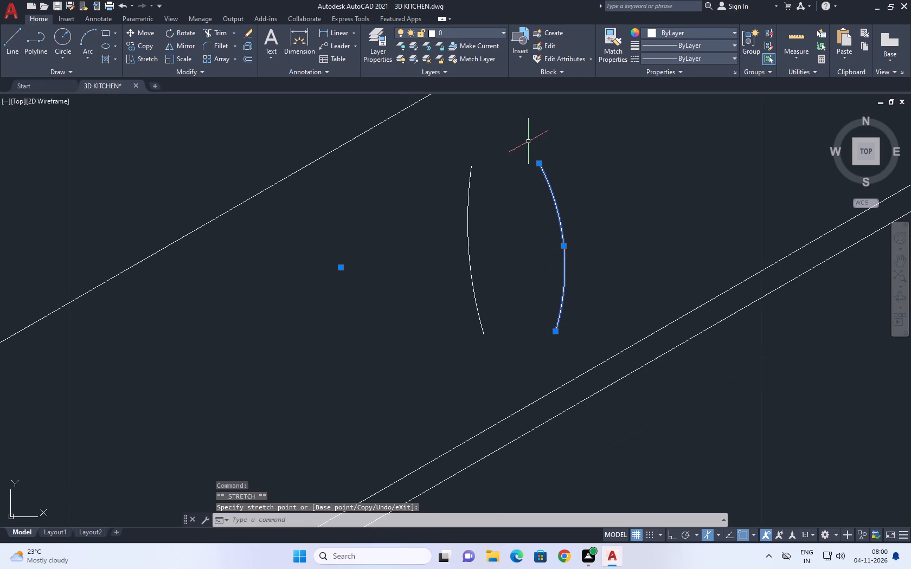
click(541, 161)
click(570, 159)
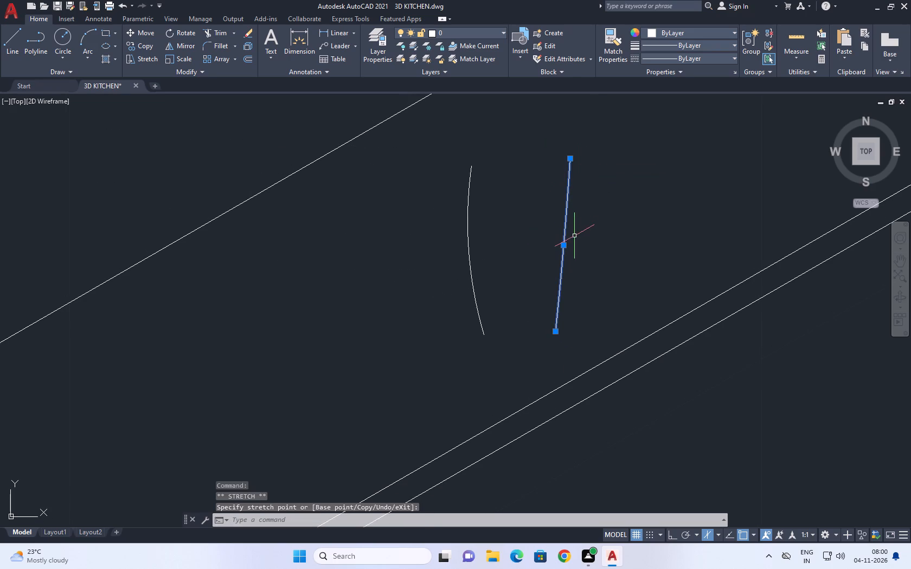
click(564, 244)
click(575, 243)
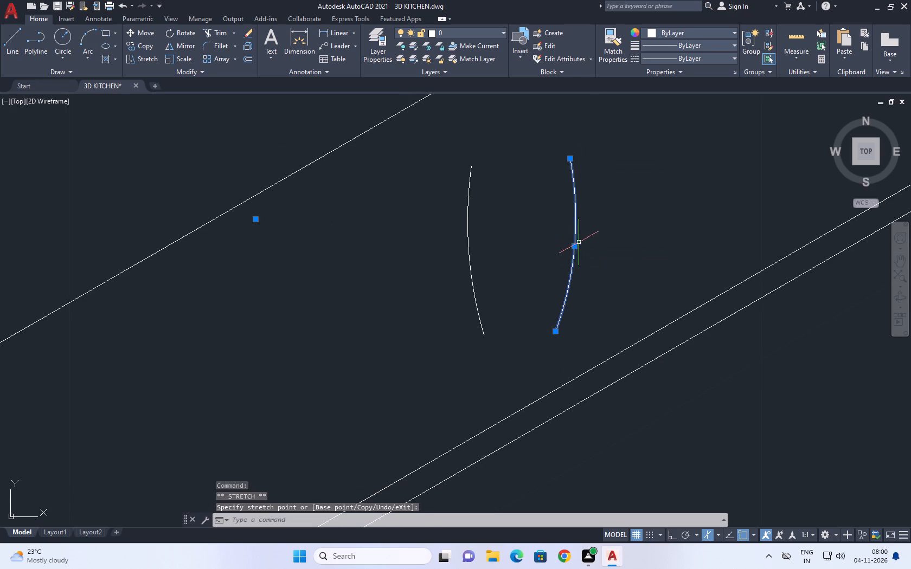
key(Escape)
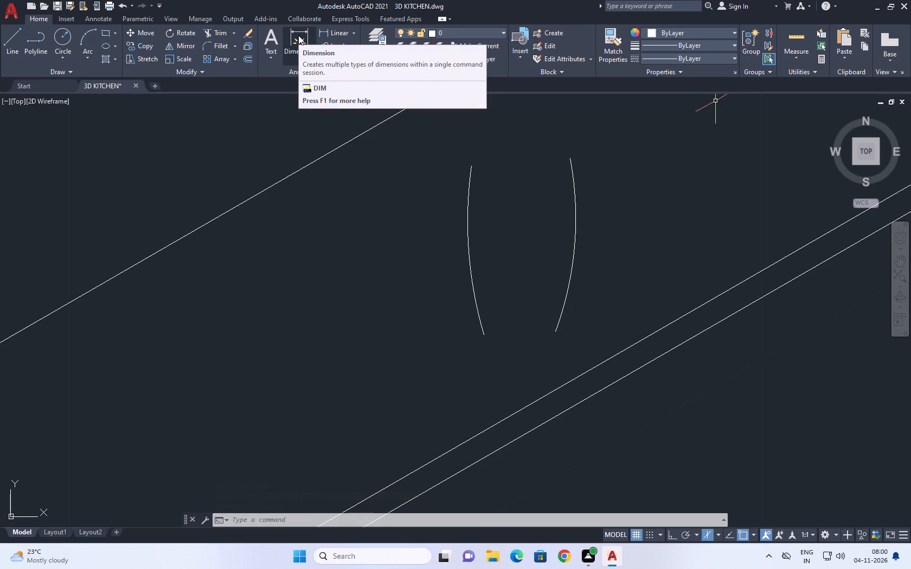
Draw a downward-bulging three-point arc between the two side arcs, just above their lower ends.
scroll(377, 95, down, 1)
middle_drag(508, 186, 517, 224)
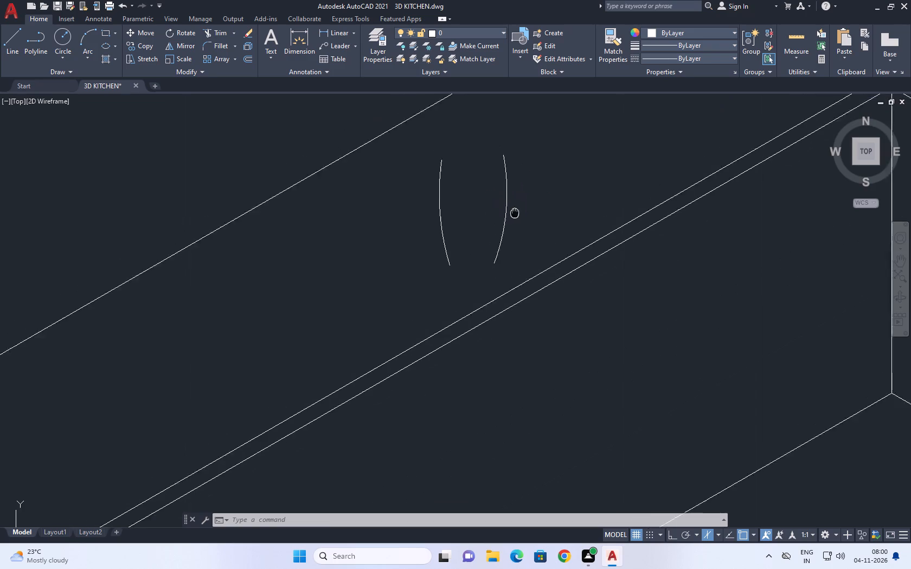
middle_drag(517, 224, 519, 230)
text(A)
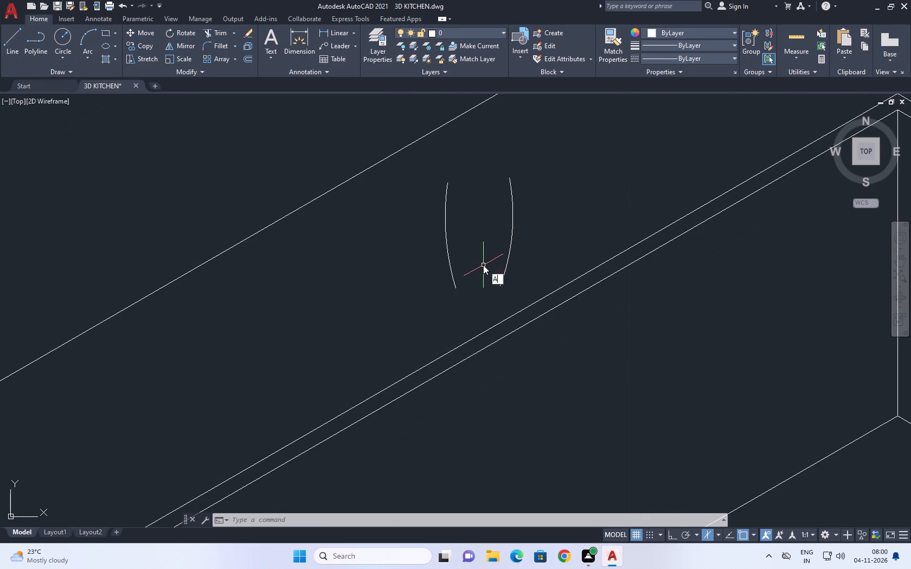
key(space)
scroll(474, 297, up, 2)
click(416, 243)
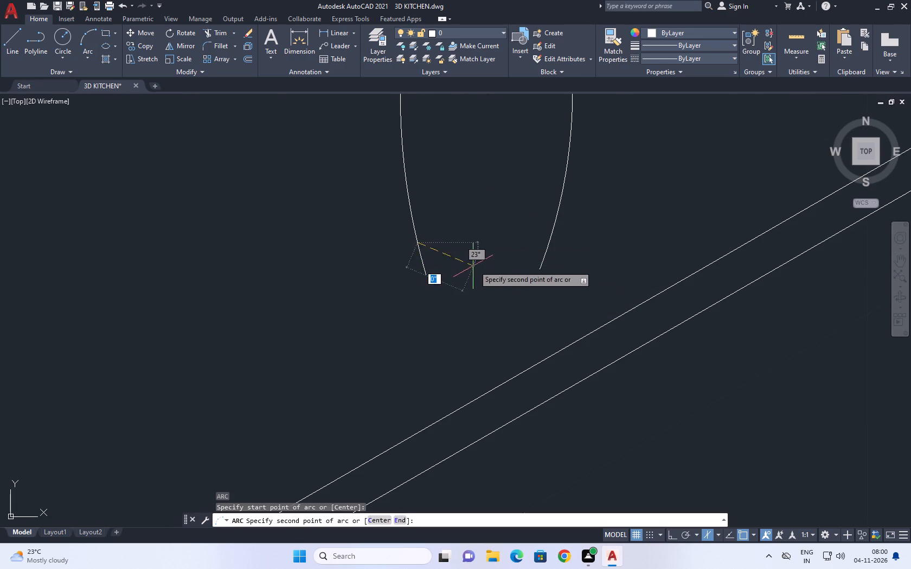
drag(482, 260, 489, 260)
click(554, 241)
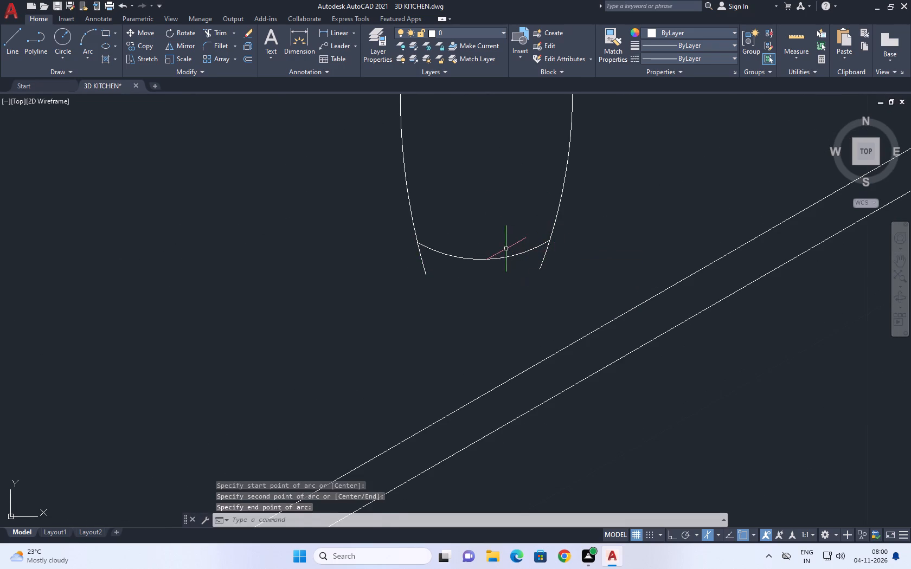
Trim both side arcs' lower ends where they extend below the bottom arc.
middle_drag(509, 249, 517, 269)
text(TR)
key(space)
click(427, 286)
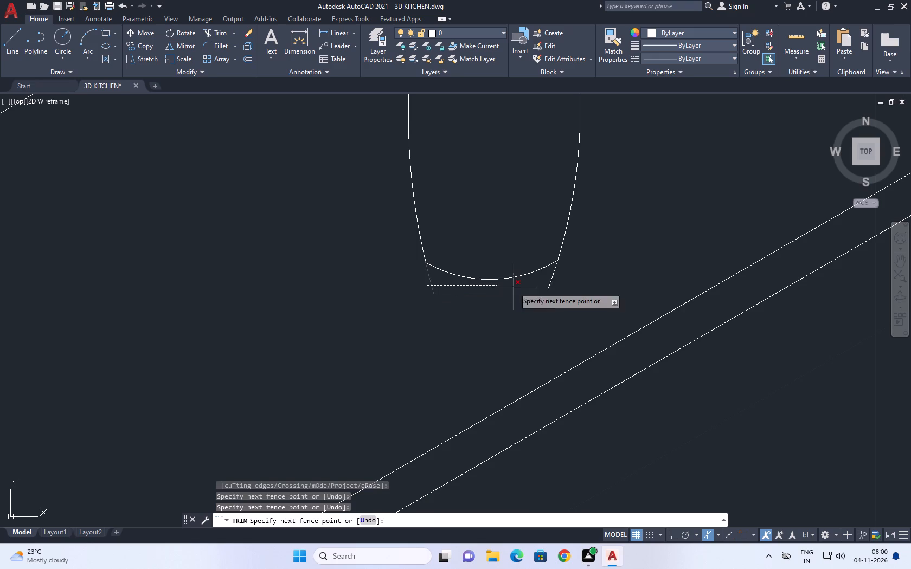
click(575, 283)
key(space)
Stretch the upper ends of both side arcs up and inward, leaving a narrow opening at the top.
scroll(530, 283, down, 4)
scroll(529, 271, up, 2)
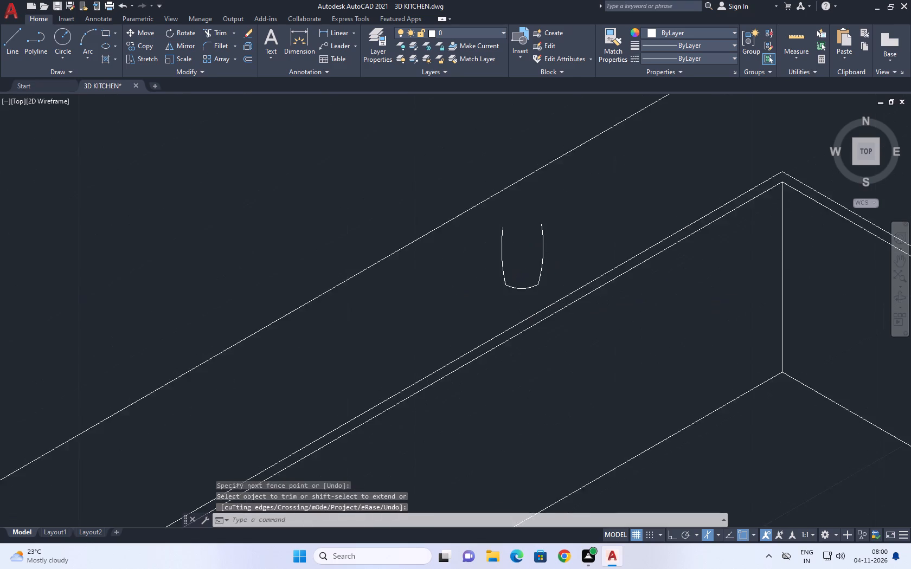
middle_drag(530, 274, 562, 305)
middle_drag(538, 222, 536, 224)
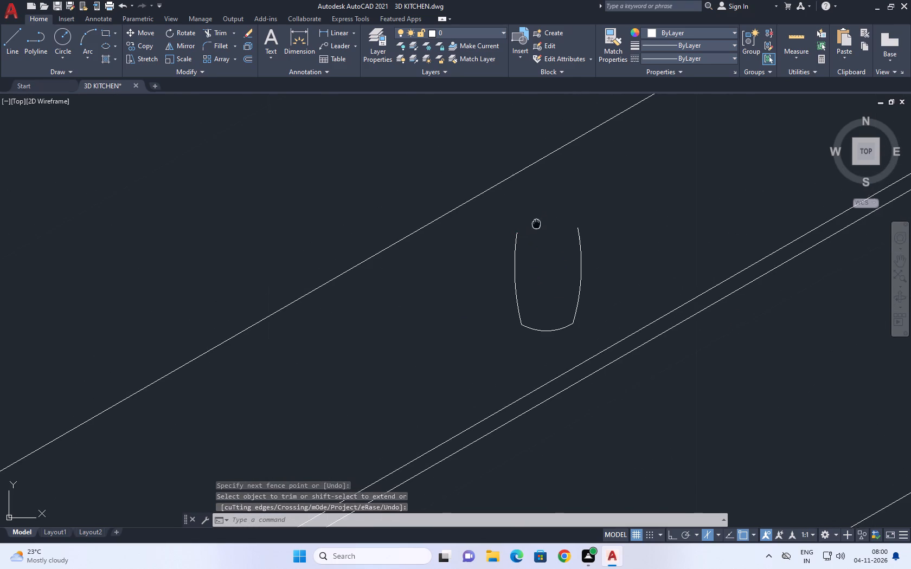
middle_drag(536, 224, 532, 252)
drag(536, 248, 527, 251)
click(499, 263)
click(573, 255)
drag(579, 257, 579, 262)
click(579, 261)
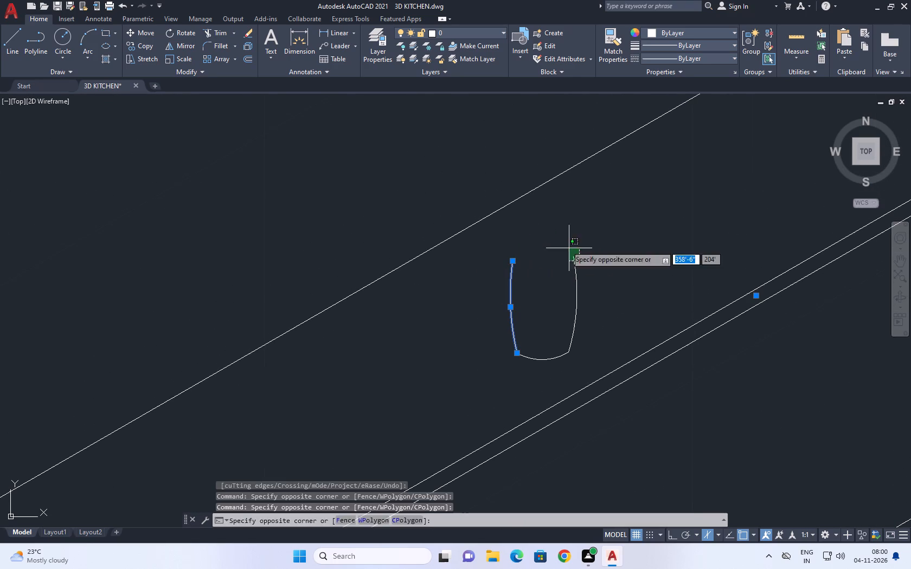
click(564, 244)
drag(511, 262, 511, 256)
click(536, 235)
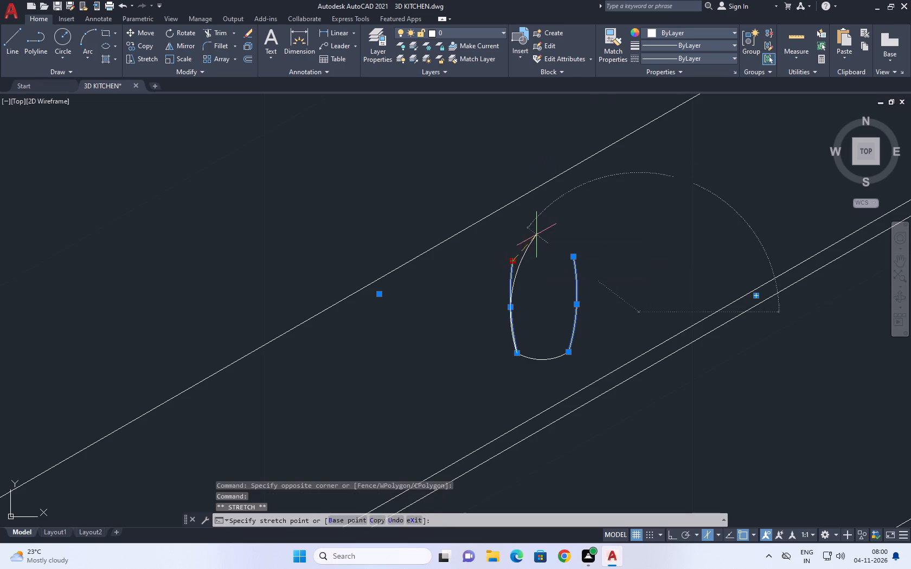
click(574, 255)
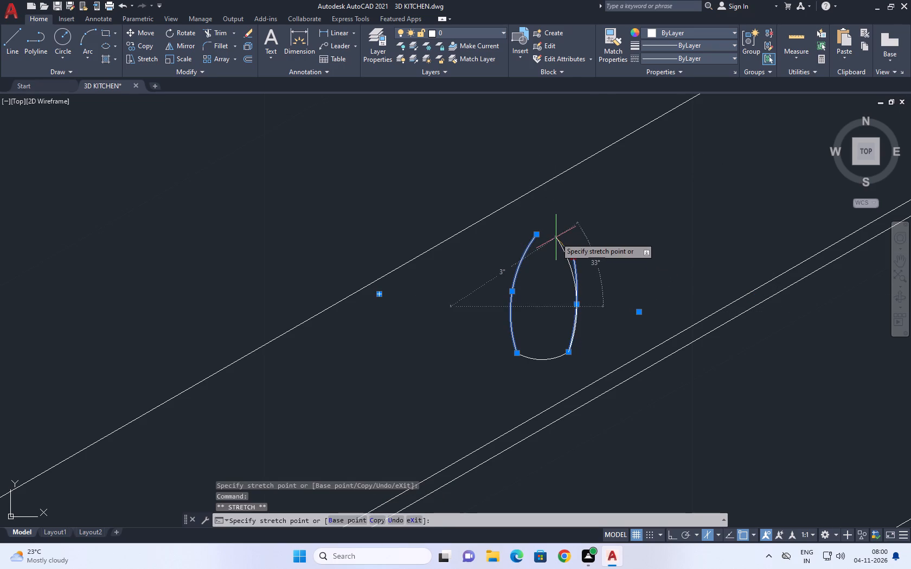
click(560, 229)
key(Escape)
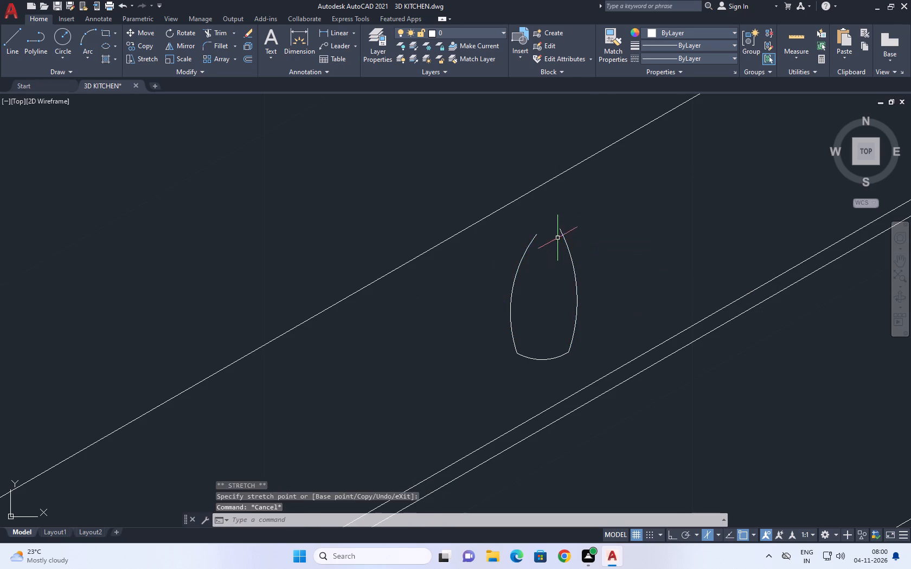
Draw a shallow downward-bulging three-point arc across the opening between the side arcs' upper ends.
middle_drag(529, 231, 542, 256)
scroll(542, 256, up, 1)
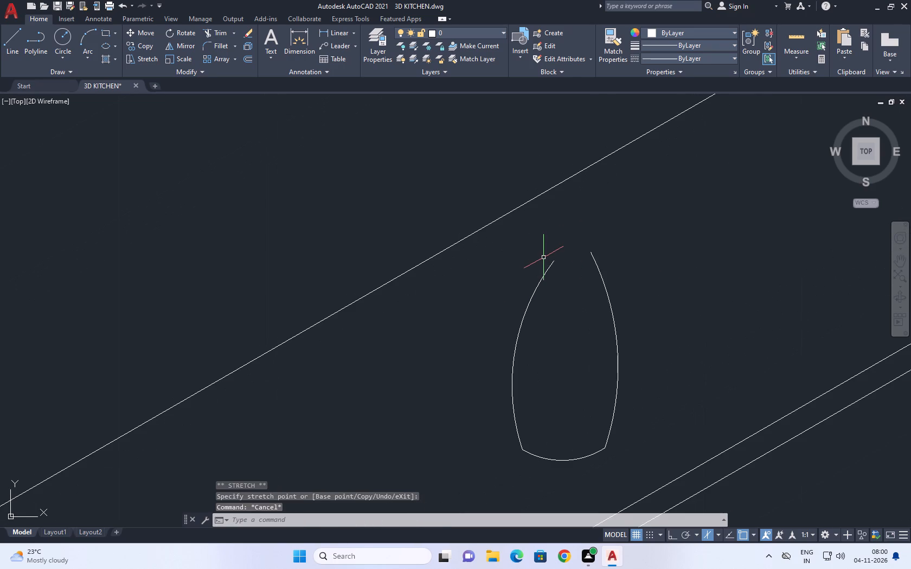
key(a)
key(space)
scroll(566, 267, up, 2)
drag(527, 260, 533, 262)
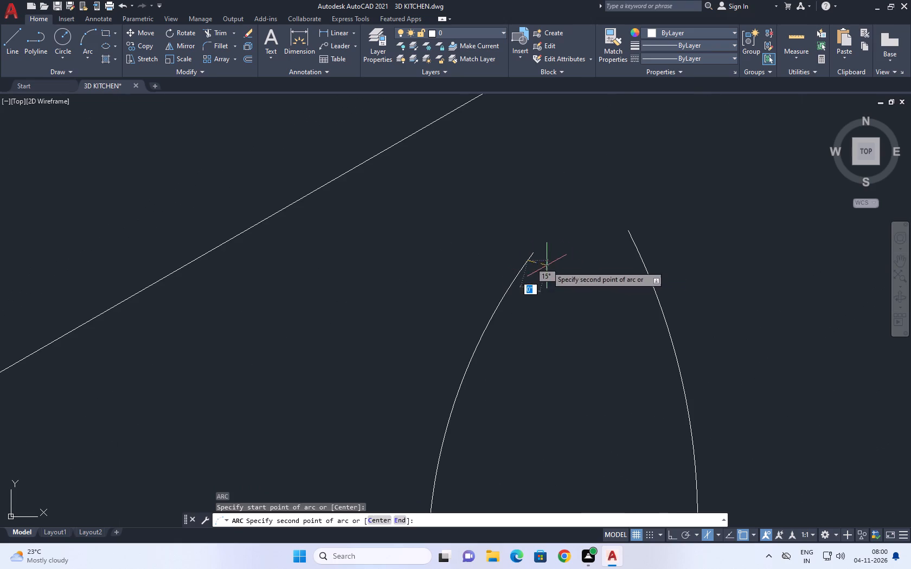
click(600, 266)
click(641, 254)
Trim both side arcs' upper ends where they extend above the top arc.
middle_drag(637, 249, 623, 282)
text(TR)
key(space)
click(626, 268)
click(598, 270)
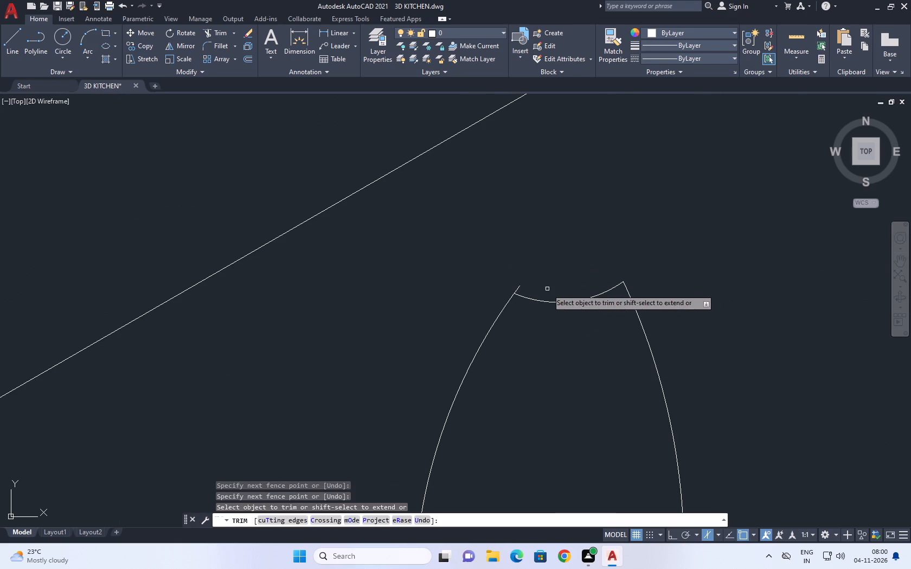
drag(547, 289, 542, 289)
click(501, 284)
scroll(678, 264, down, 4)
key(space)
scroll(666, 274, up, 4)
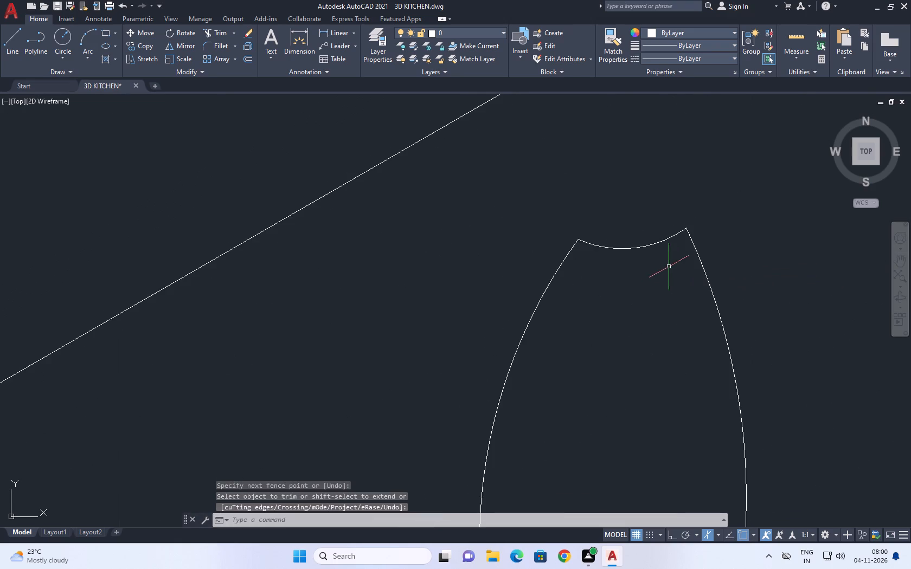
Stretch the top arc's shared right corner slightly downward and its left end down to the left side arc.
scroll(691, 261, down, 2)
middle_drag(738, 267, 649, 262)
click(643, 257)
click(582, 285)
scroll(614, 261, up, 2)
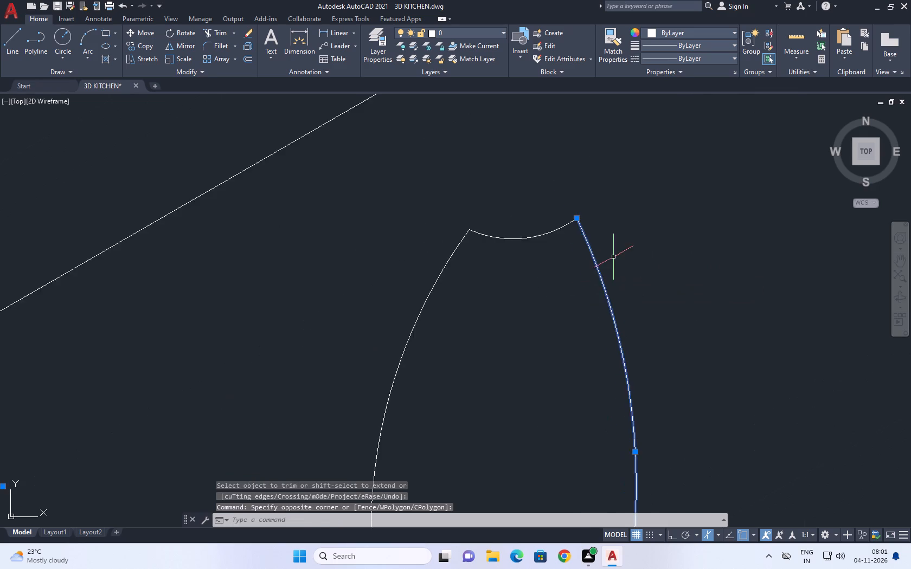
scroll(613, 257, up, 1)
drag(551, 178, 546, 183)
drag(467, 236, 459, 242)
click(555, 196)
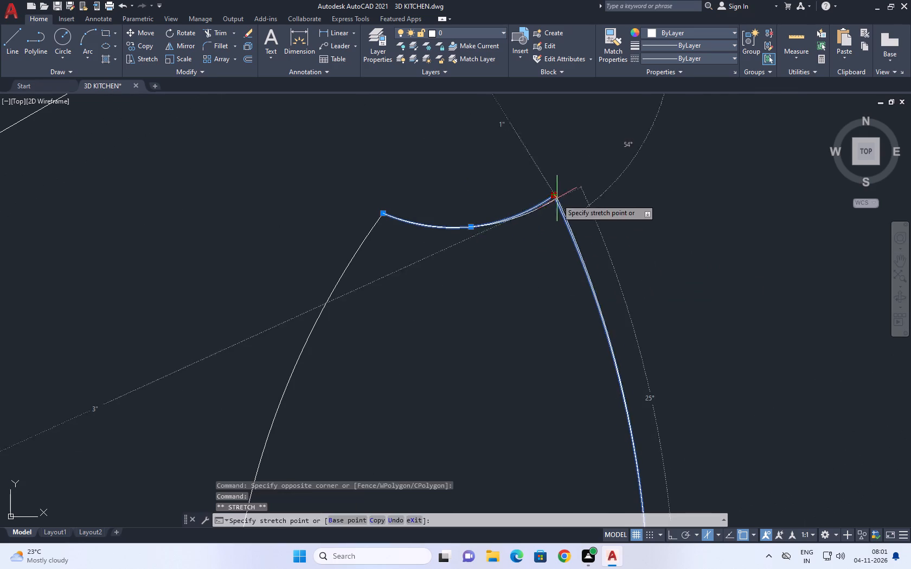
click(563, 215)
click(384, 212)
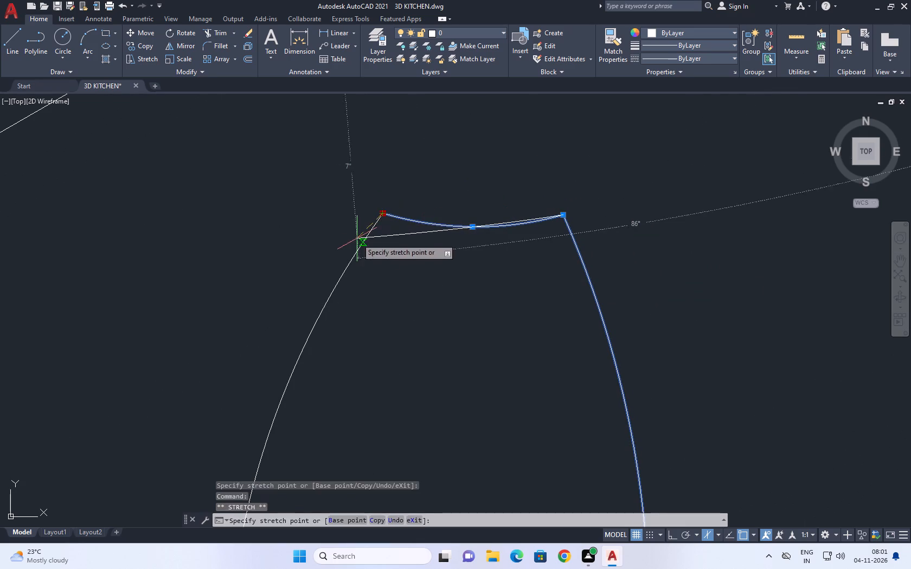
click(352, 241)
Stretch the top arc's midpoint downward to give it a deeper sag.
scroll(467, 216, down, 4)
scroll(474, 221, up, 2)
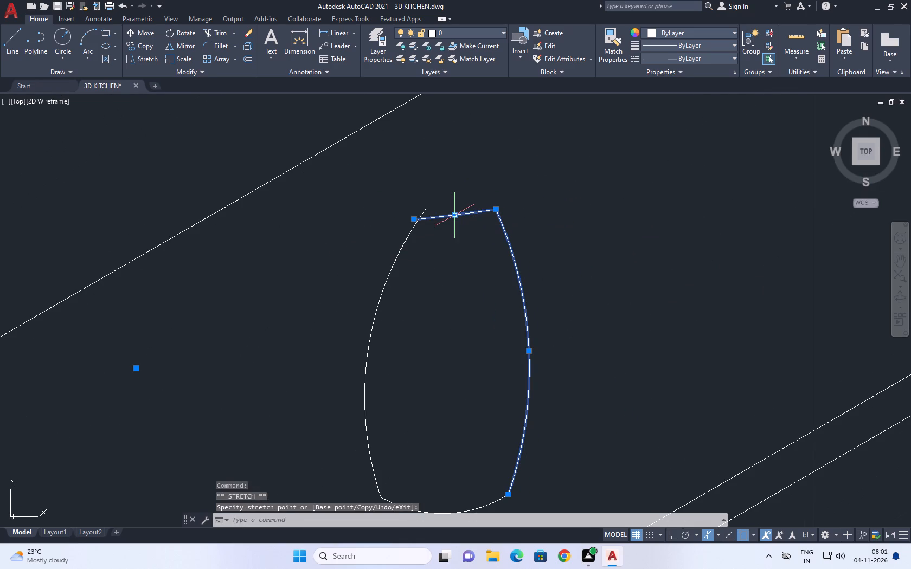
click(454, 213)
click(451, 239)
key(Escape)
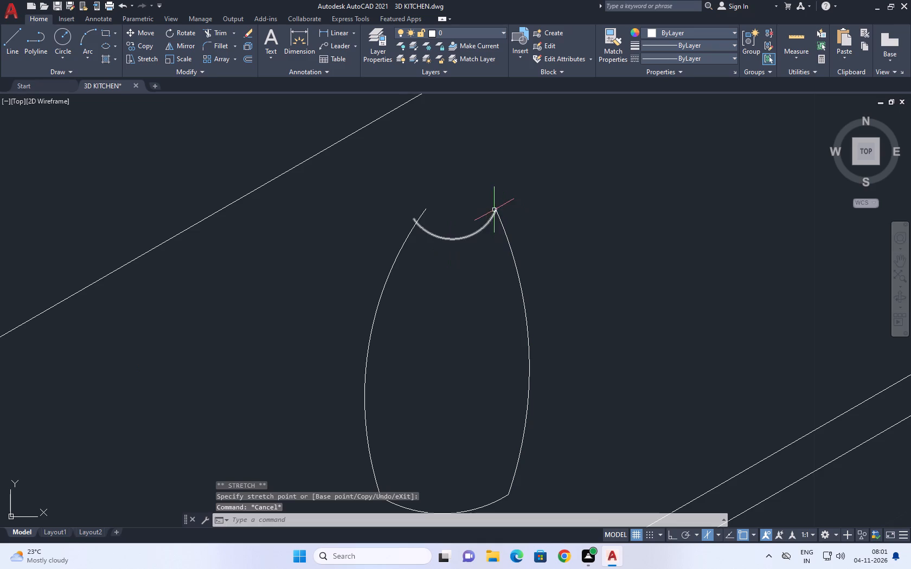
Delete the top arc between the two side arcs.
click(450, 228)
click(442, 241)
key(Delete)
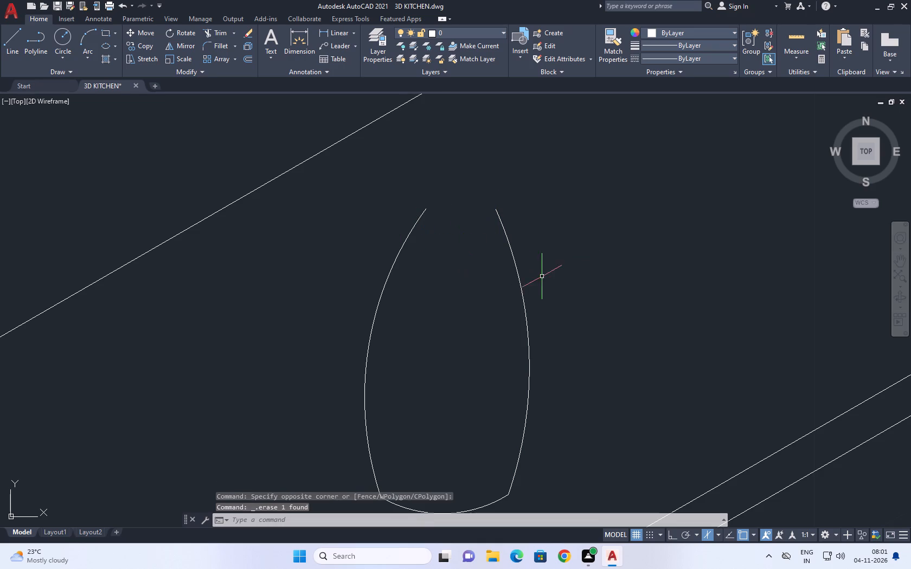
Draw a downward-sagging three-point arc between the two side arcs of the tap body, just below their upper ends.
middle_drag(543, 280, 542, 293)
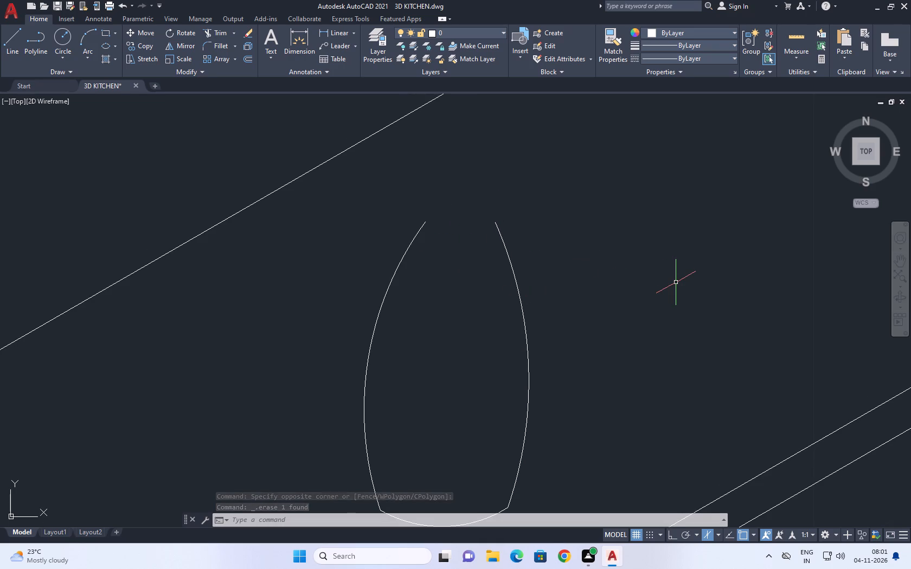
scroll(676, 282, up, 1)
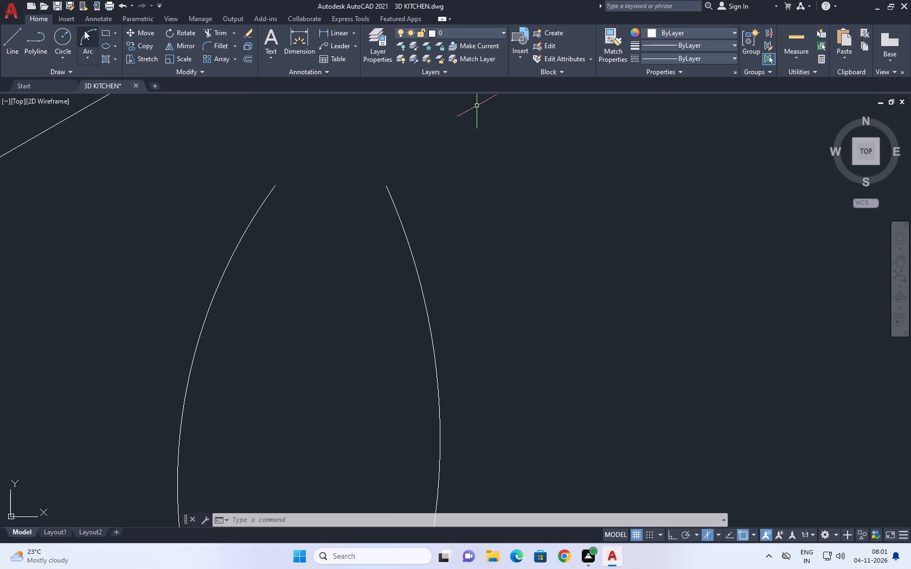
click(84, 30)
scroll(413, 142, down, 1)
click(302, 204)
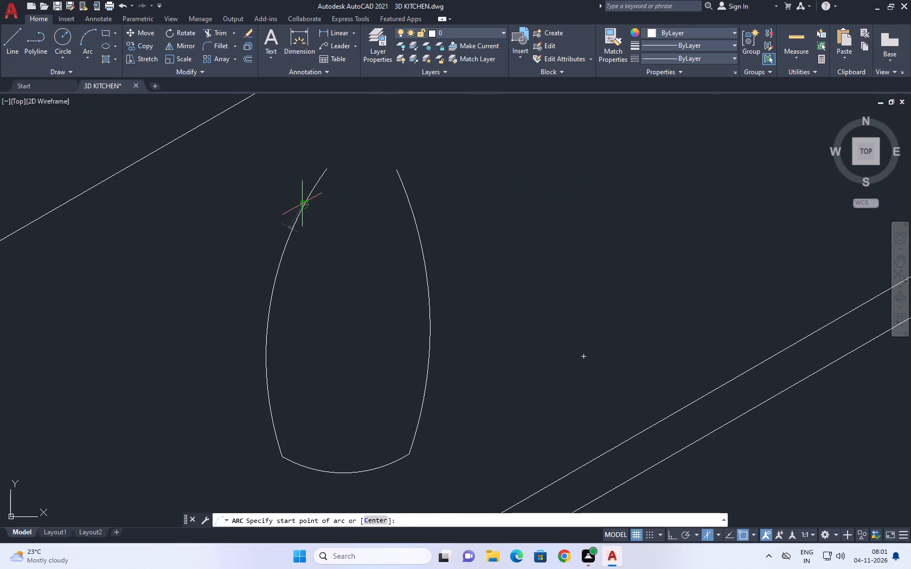
click(355, 223)
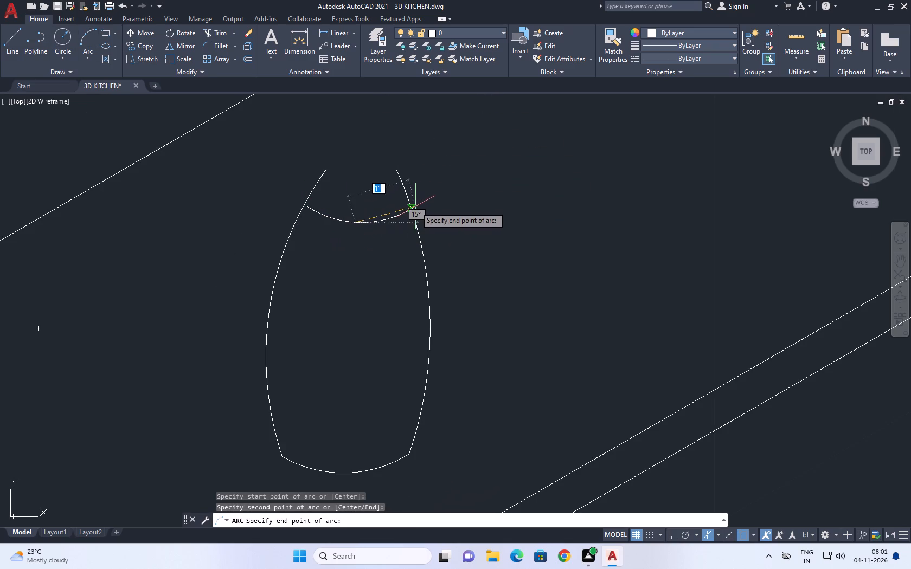
click(408, 209)
middle_drag(296, 204, 342, 218)
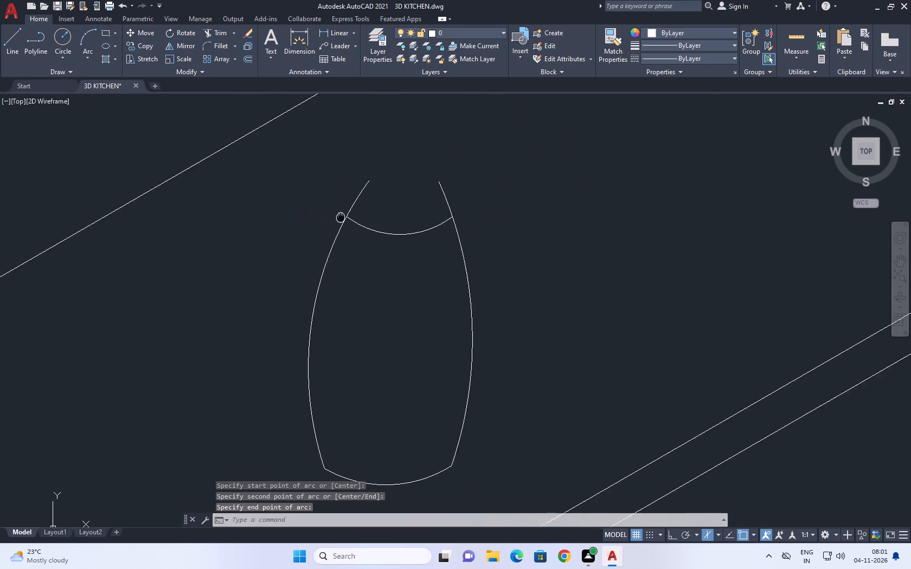
middle_drag(342, 218, 383, 221)
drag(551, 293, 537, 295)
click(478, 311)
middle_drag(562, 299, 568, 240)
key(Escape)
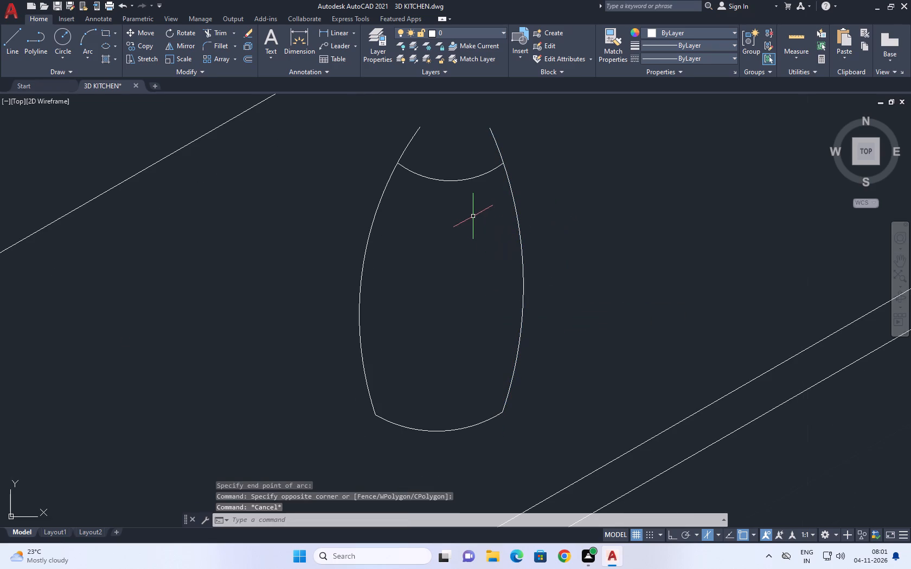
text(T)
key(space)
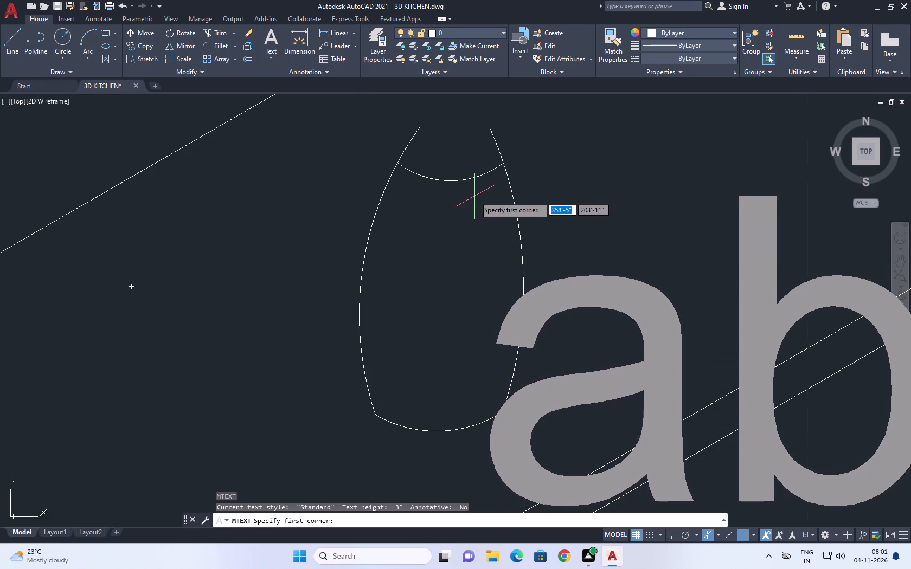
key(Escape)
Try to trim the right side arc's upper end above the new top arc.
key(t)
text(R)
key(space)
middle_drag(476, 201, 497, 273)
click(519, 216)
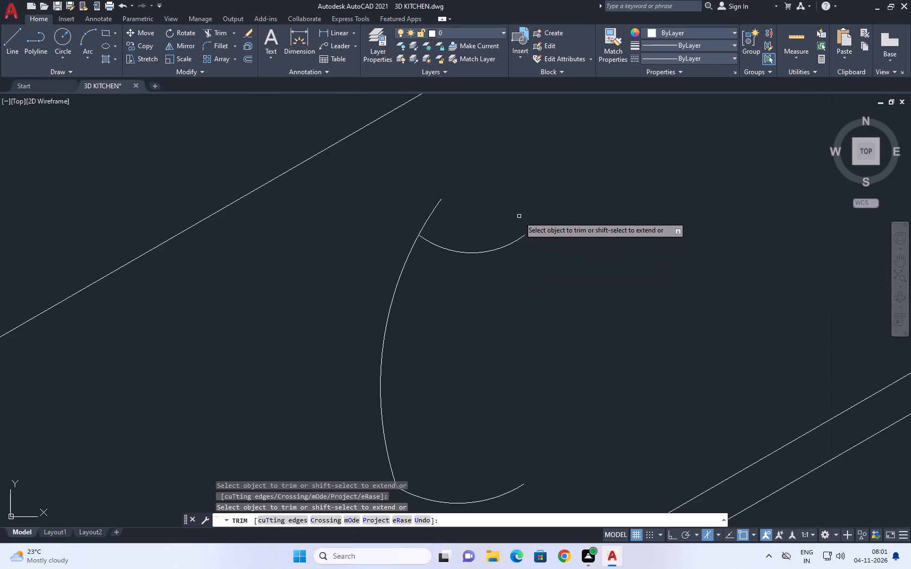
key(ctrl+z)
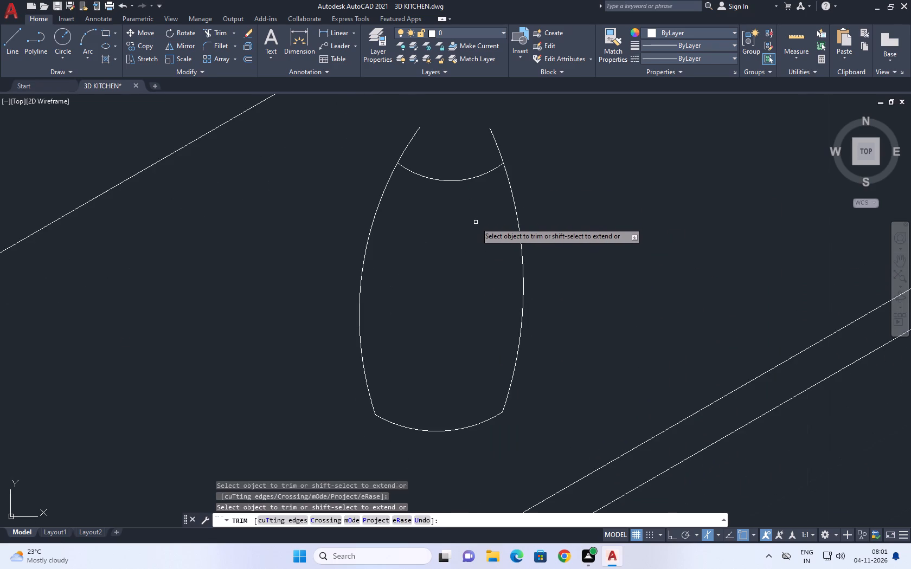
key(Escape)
Fillet the top arc with the right and left side arcs at radius 0, cutting the side arc ends above it.
middle_drag(503, 176, 510, 199)
text(F)
key(space)
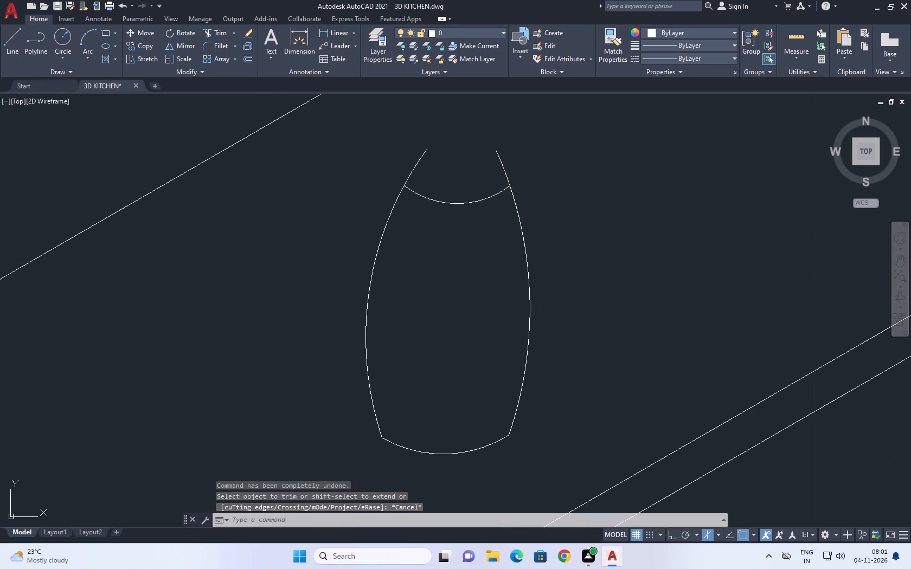
click(502, 192)
click(512, 194)
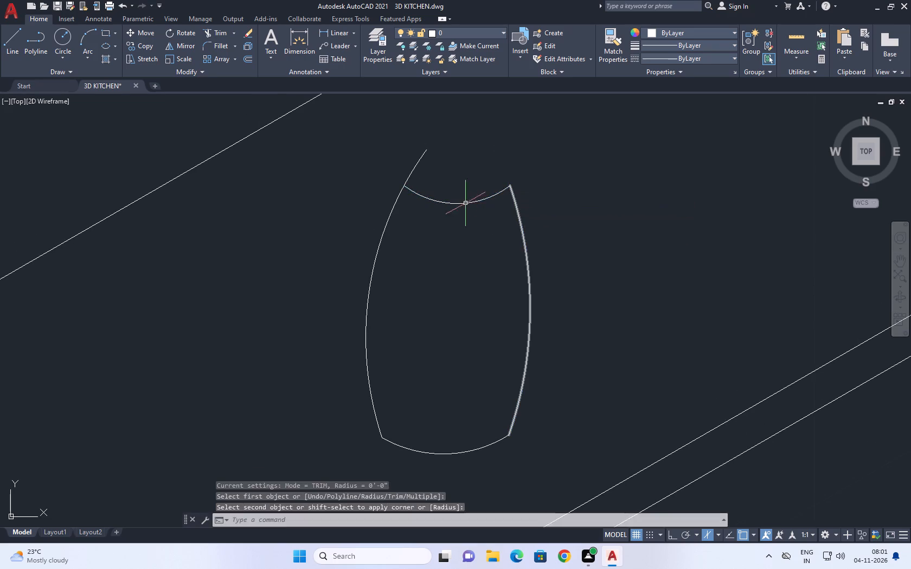
key(space)
click(415, 166)
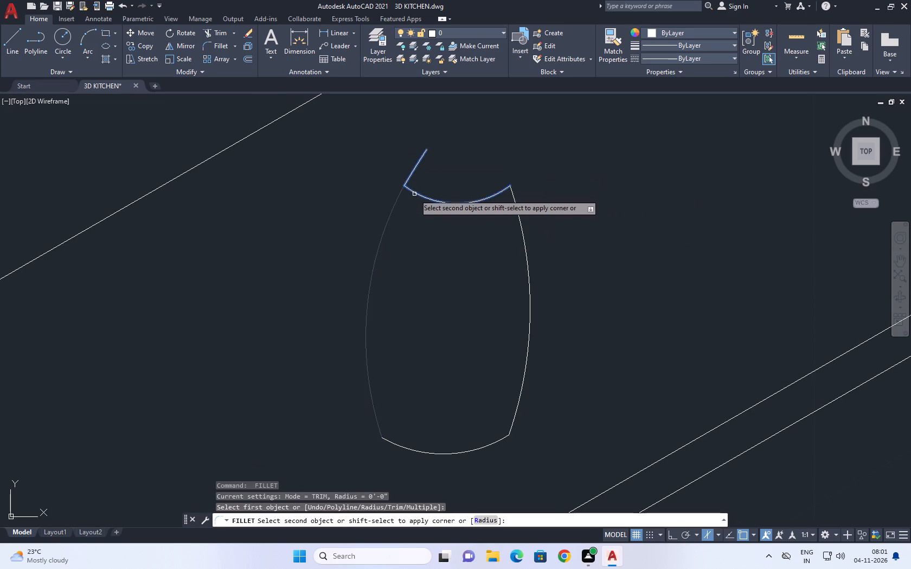
key(Escape)
key(space)
click(389, 212)
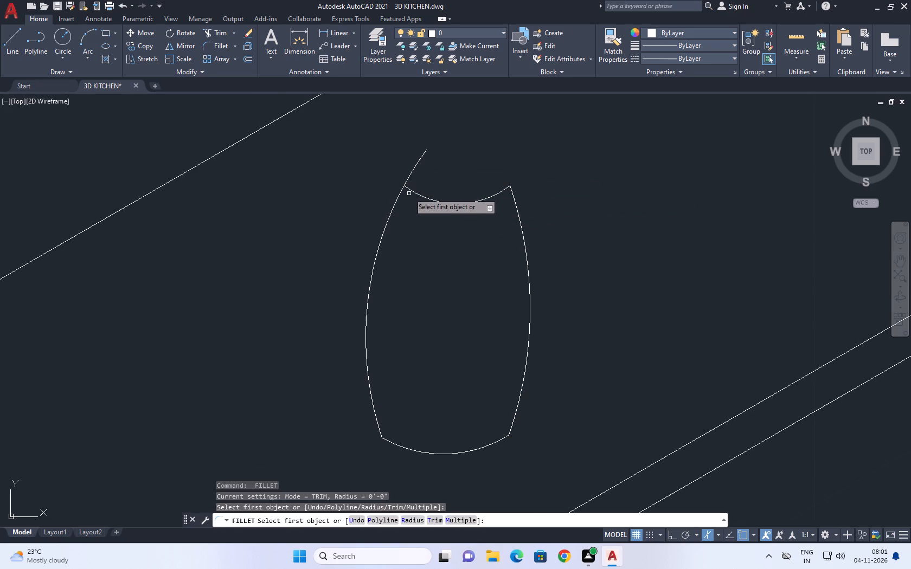
click(396, 199)
click(412, 192)
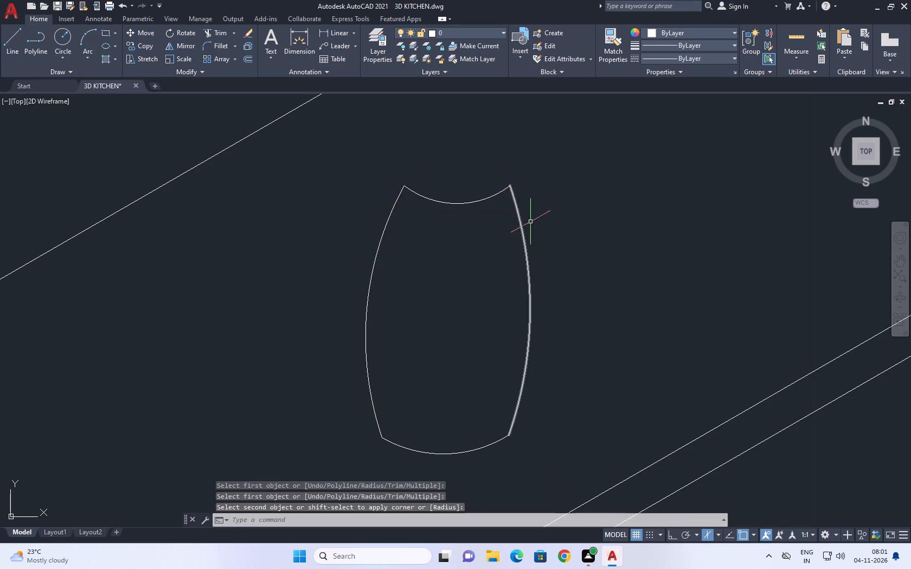
Stretch the left side arc's midpoint slightly inward to flatten its bulge.
middle_drag(551, 240, 559, 262)
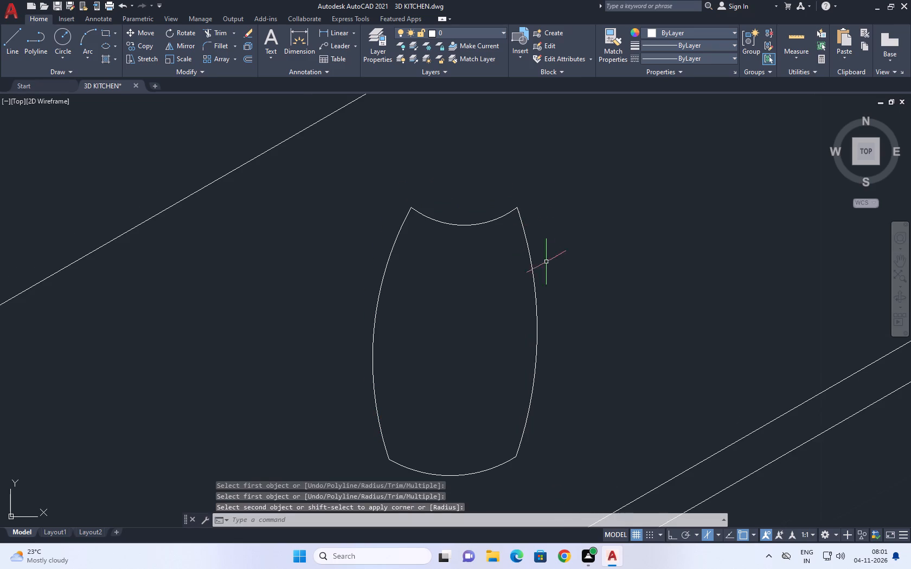
scroll(548, 238, down, 3)
click(554, 260)
click(527, 274)
scroll(546, 272, up, 2)
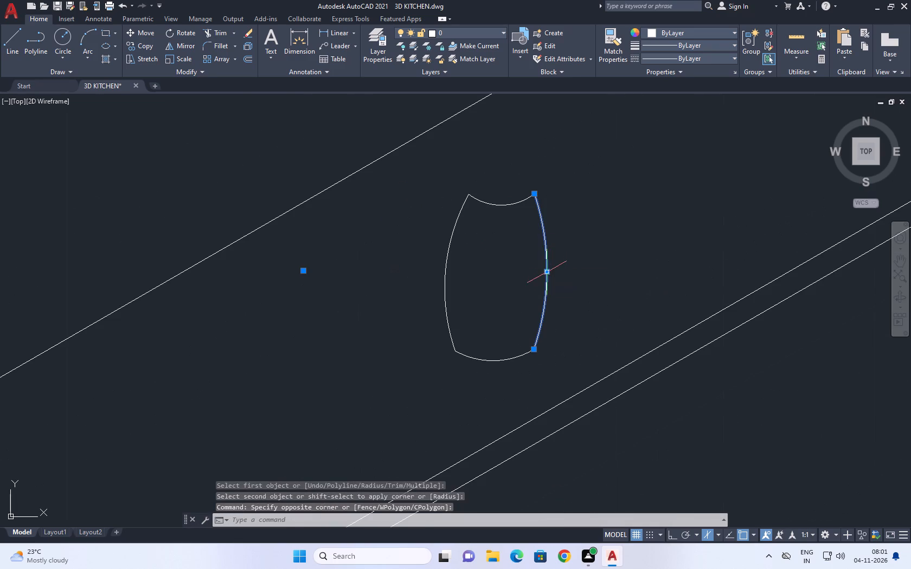
click(549, 270)
click(542, 268)
click(483, 270)
click(423, 264)
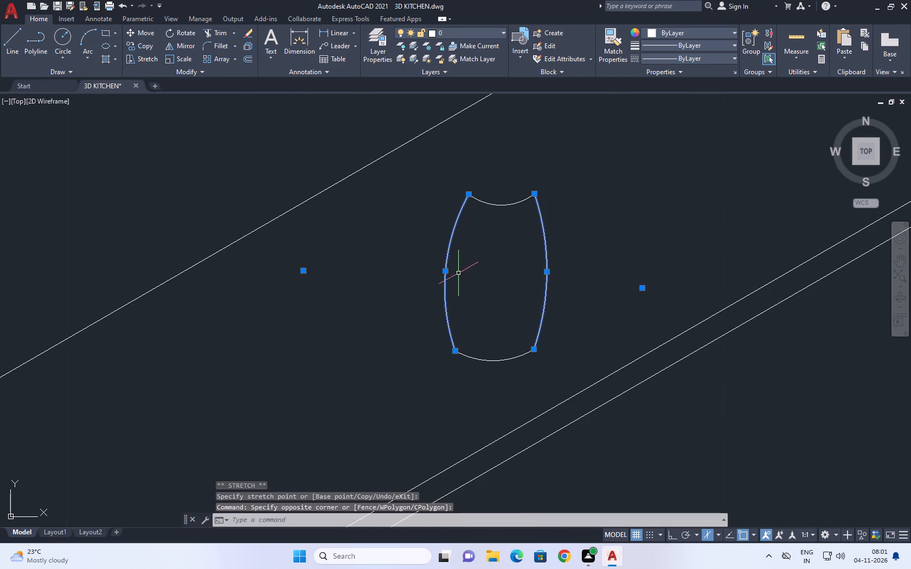
click(446, 271)
click(453, 271)
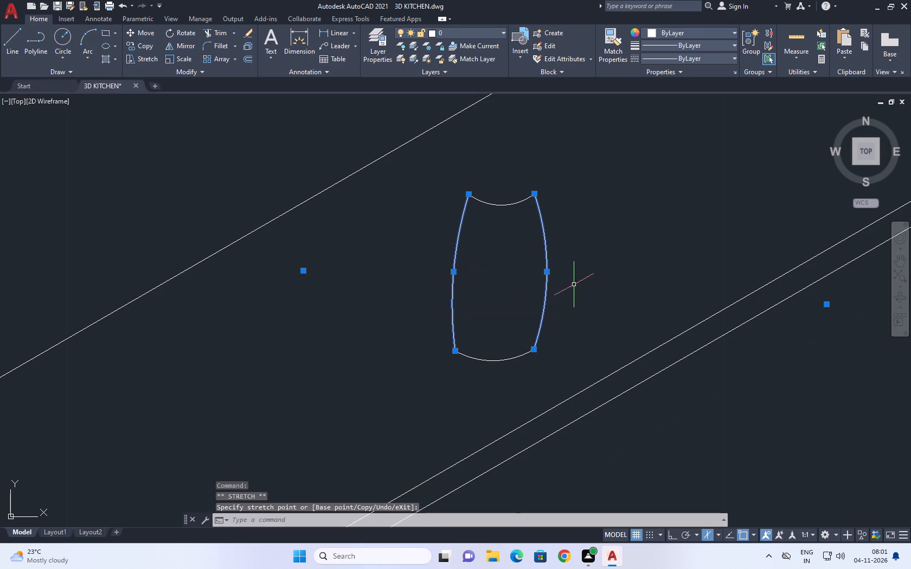
Stretch the right side arc's midpoint slightly inward to flatten its bulge.
double_click(543, 273)
click(515, 275)
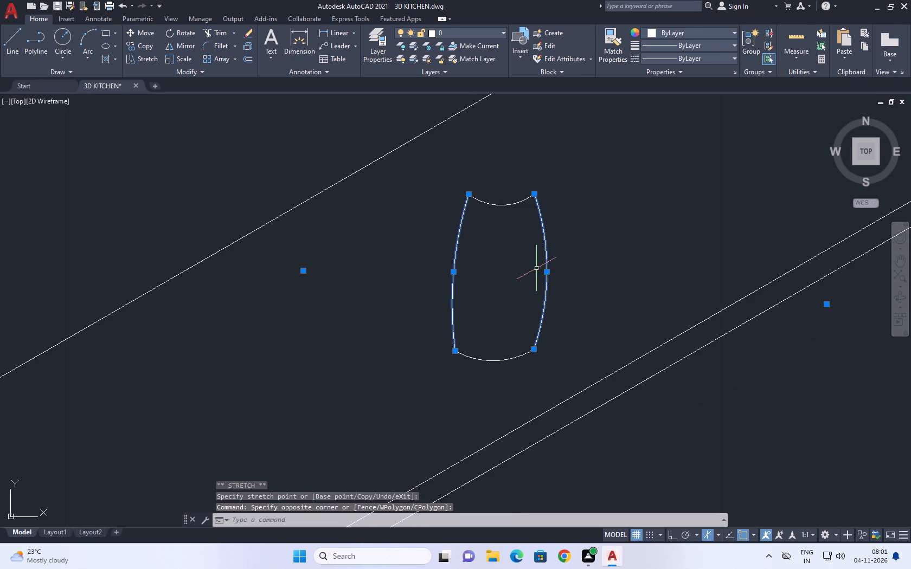
click(548, 272)
click(541, 273)
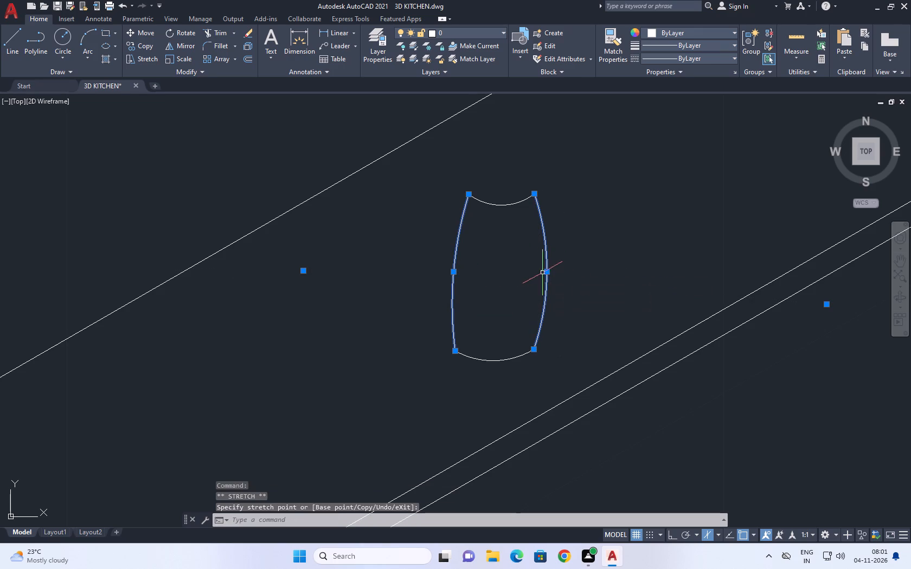
scroll(536, 279, up, 2)
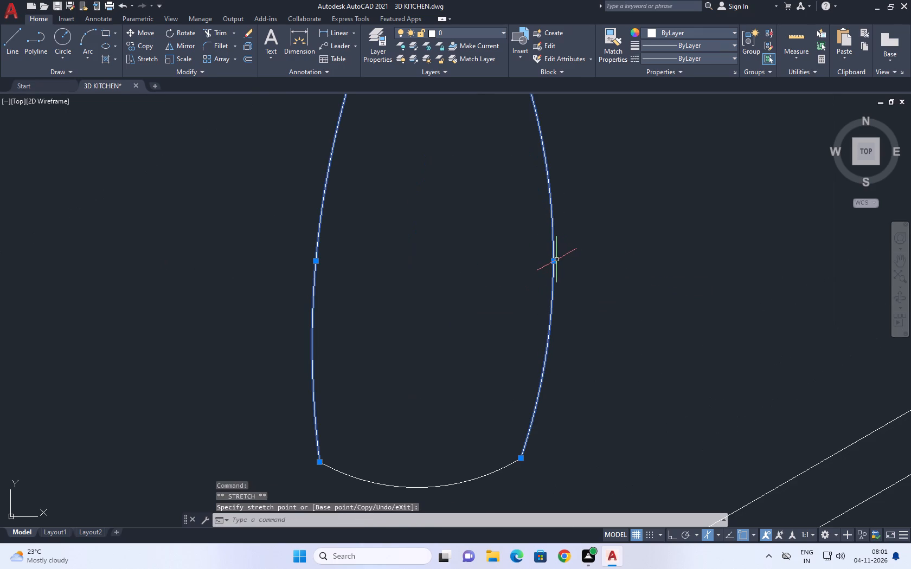
click(554, 261)
click(540, 263)
key(Escape)
Draw a vertical line with Ortho on, going up from the tap body's upper left corner past the countertop's back edge.
scroll(551, 251, down, 1)
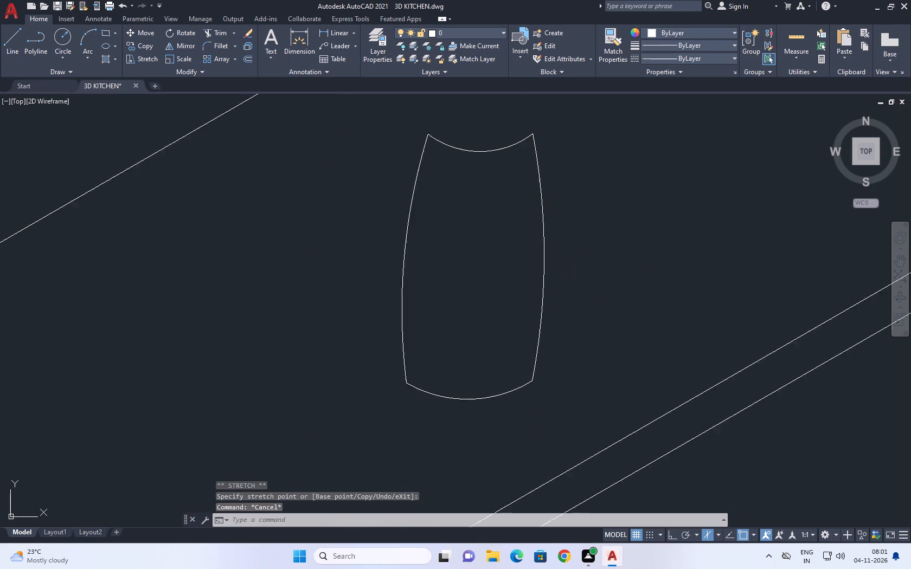
scroll(551, 251, down, 2)
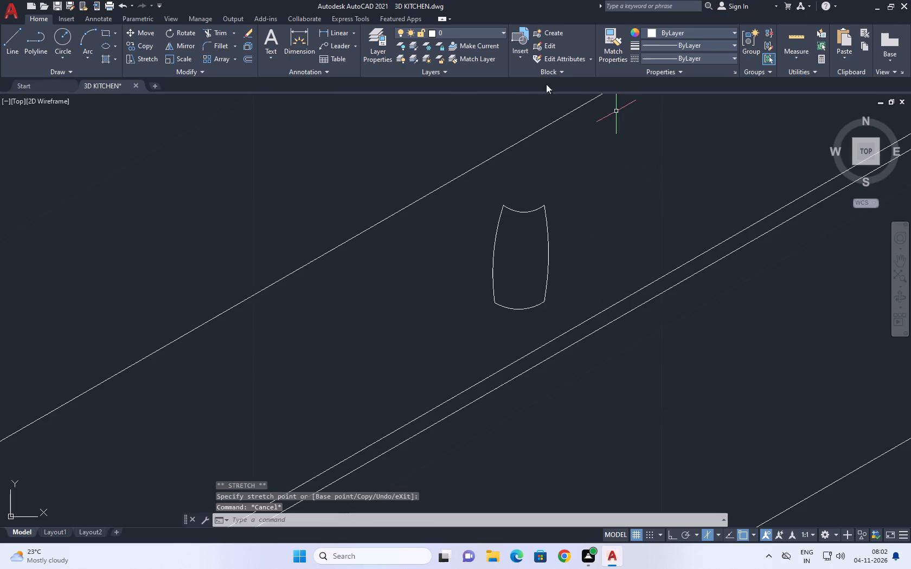
middle_drag(519, 216, 518, 223)
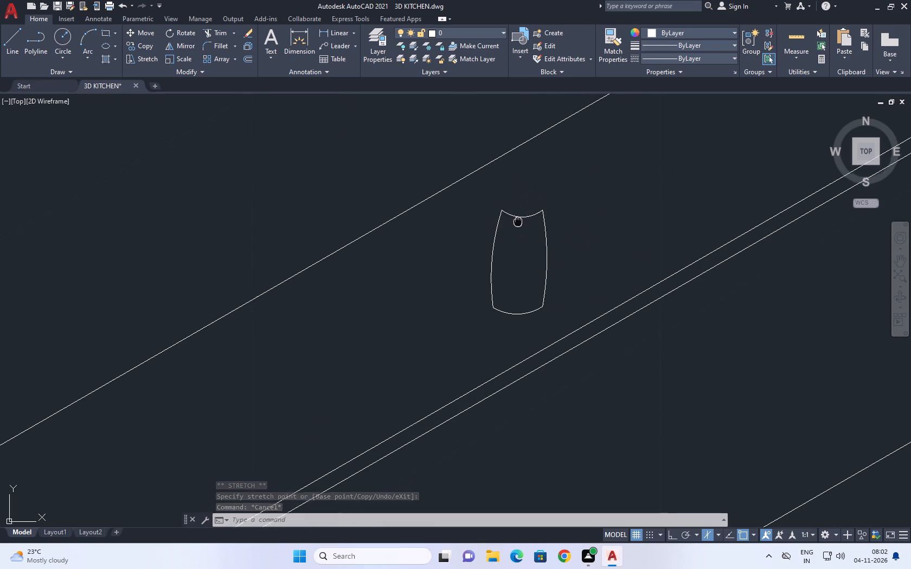
middle_drag(518, 223, 474, 253)
key(l)
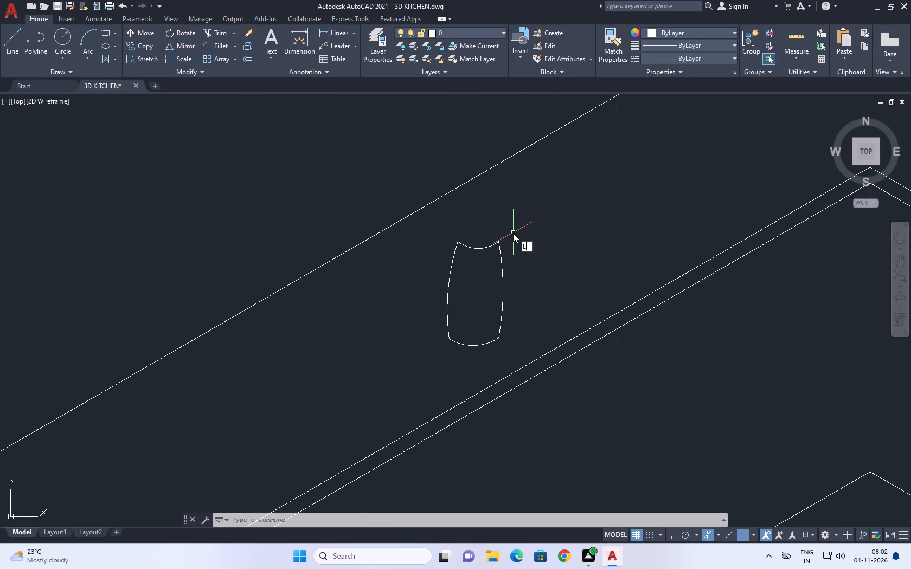
key(space)
click(458, 236)
middle_drag(462, 170, 462, 202)
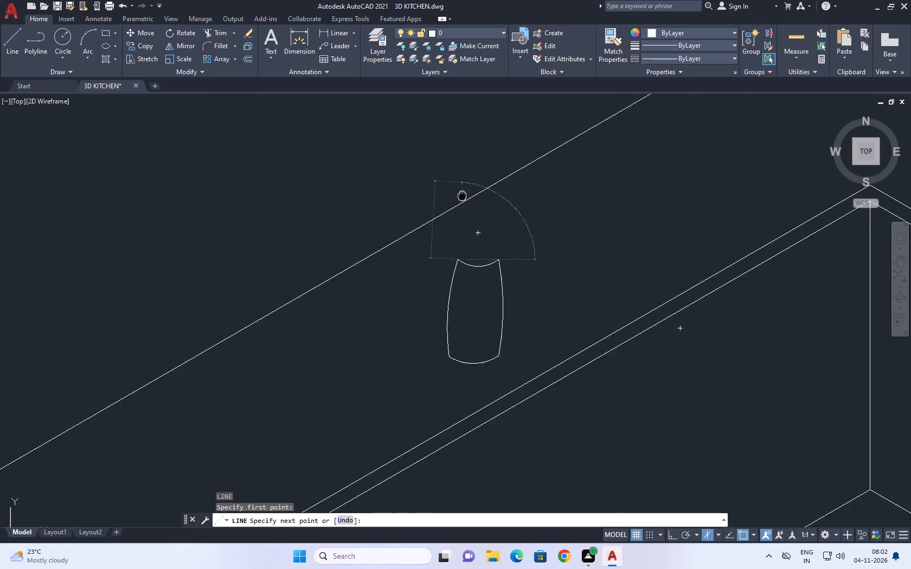
middle_drag(462, 202, 461, 251)
key(F8)
scroll(470, 236, down, 2)
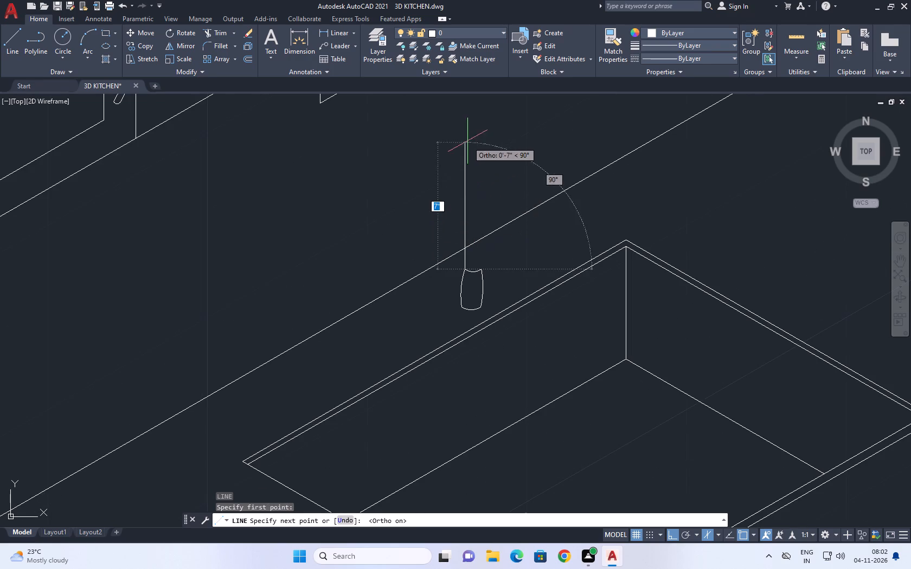
middle_drag(467, 147, 479, 215)
scroll(480, 218, down, 2)
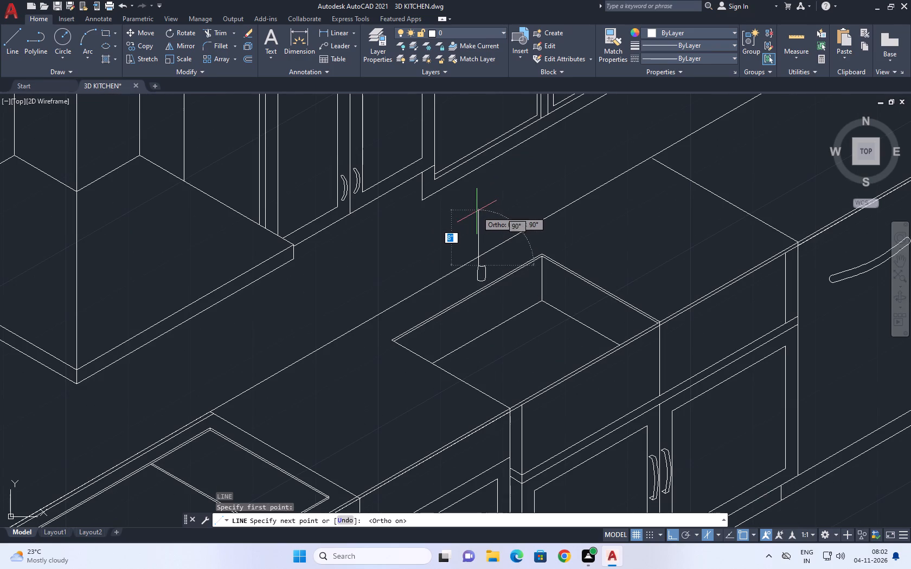
click(476, 224)
key(space)
Copy the vertical line from the tap body's upper left corner to its upper right corner.
scroll(484, 247, up, 2)
click(482, 224)
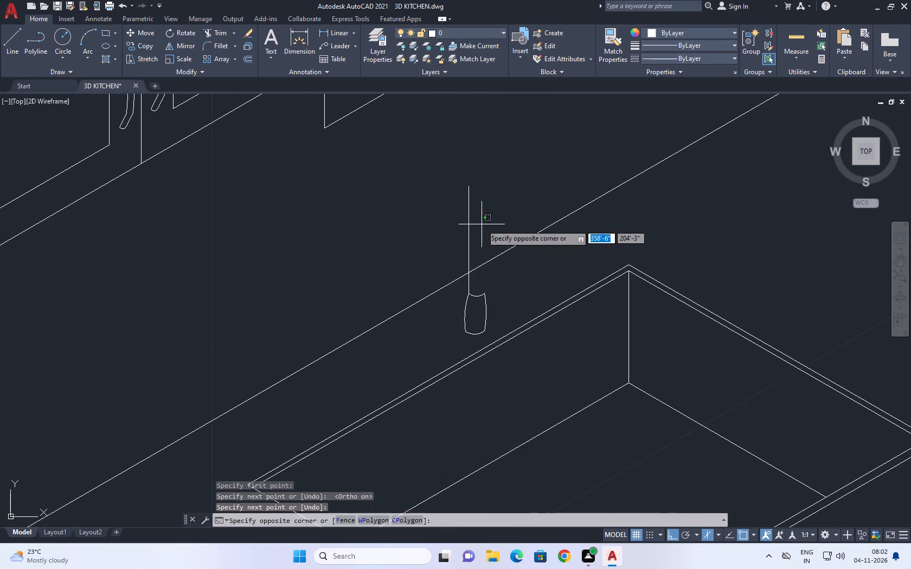
click(467, 212)
text(CO)
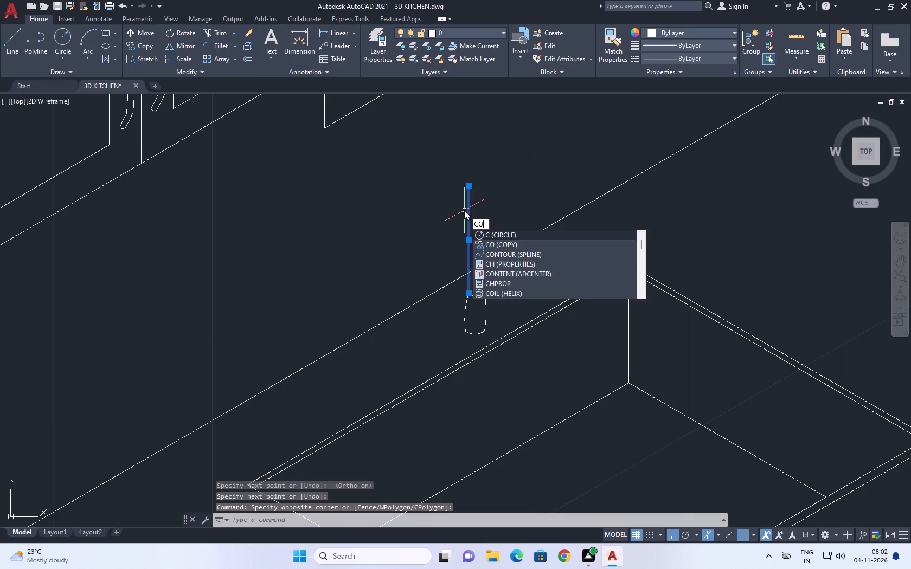
click(534, 233)
scroll(464, 299, up, 1)
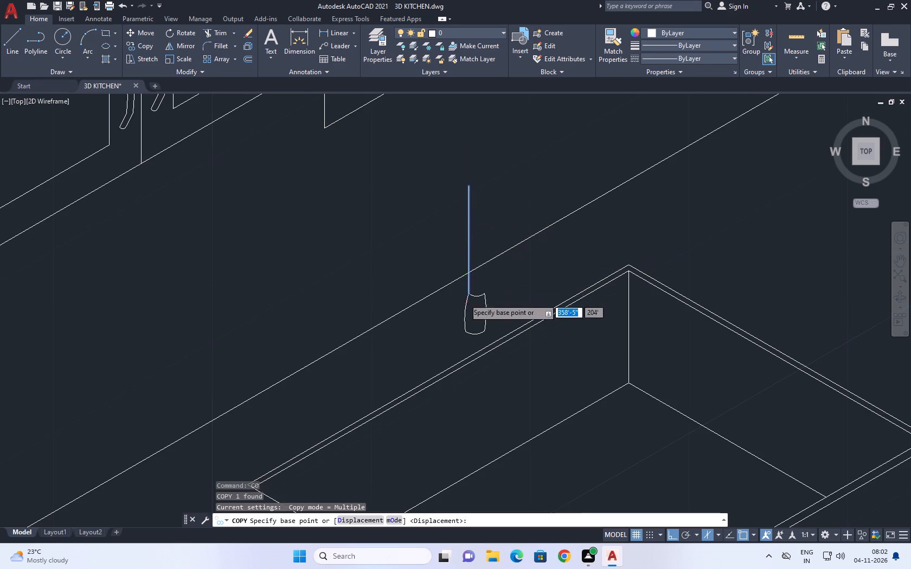
scroll(464, 299, up, 1)
click(453, 290)
click(492, 290)
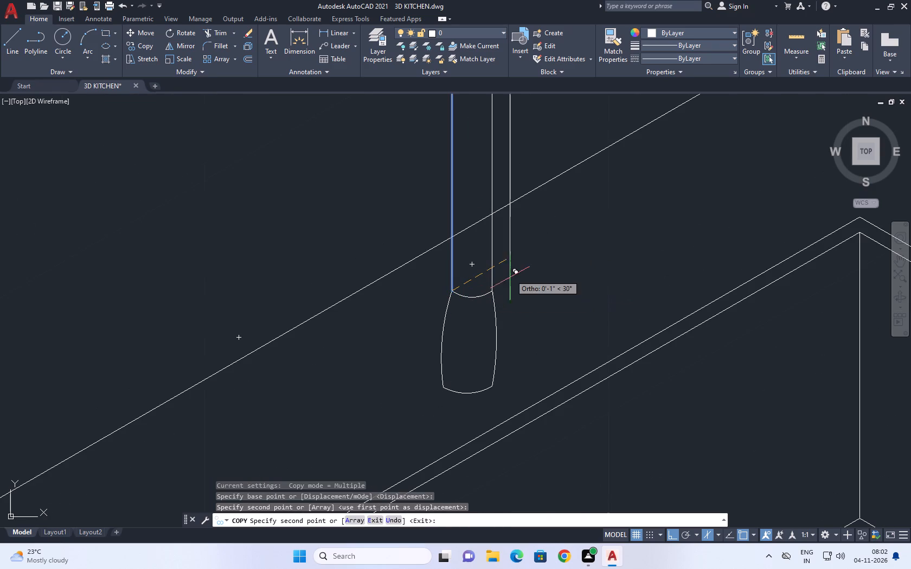
key(space)
Trim the countertop's back edge line where it passes between the two vertical tap lines.
scroll(495, 261, up, 2)
middle_drag(479, 193, 484, 217)
scroll(484, 217, up, 1)
key(t)
key(r)
key(space)
drag(414, 190, 410, 185)
click(403, 169)
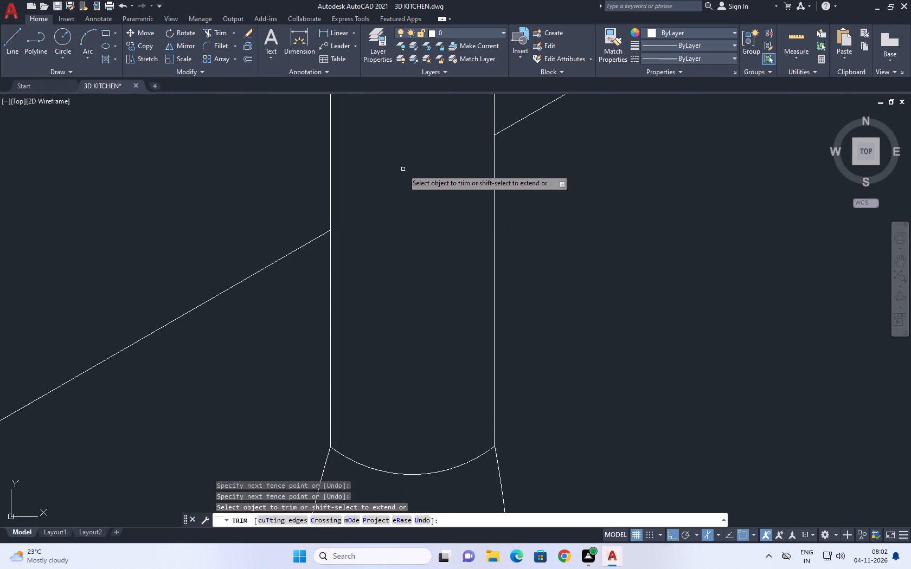
key(Escape)
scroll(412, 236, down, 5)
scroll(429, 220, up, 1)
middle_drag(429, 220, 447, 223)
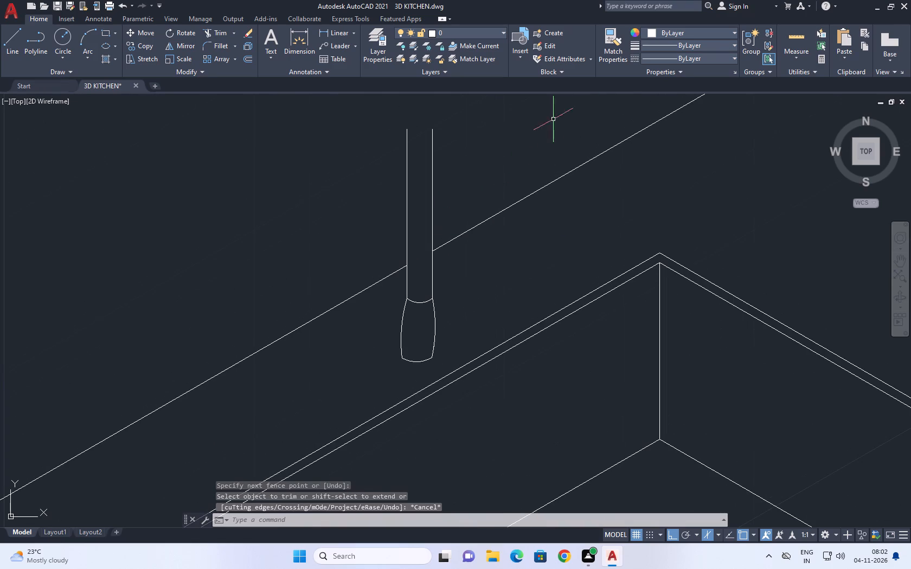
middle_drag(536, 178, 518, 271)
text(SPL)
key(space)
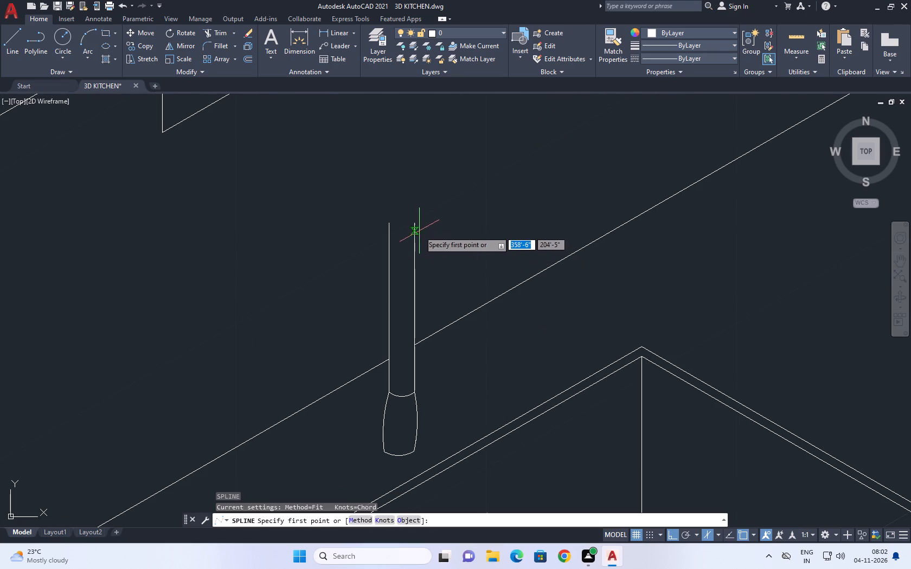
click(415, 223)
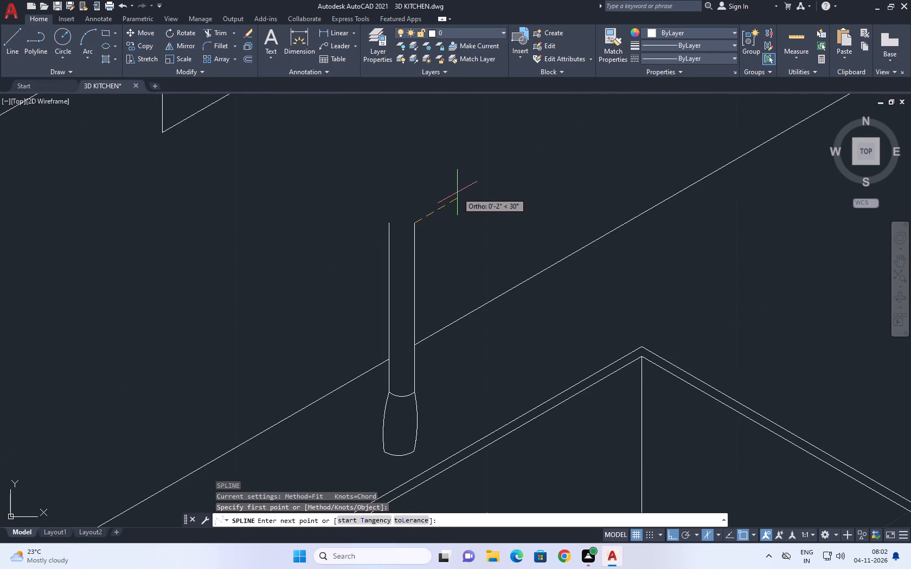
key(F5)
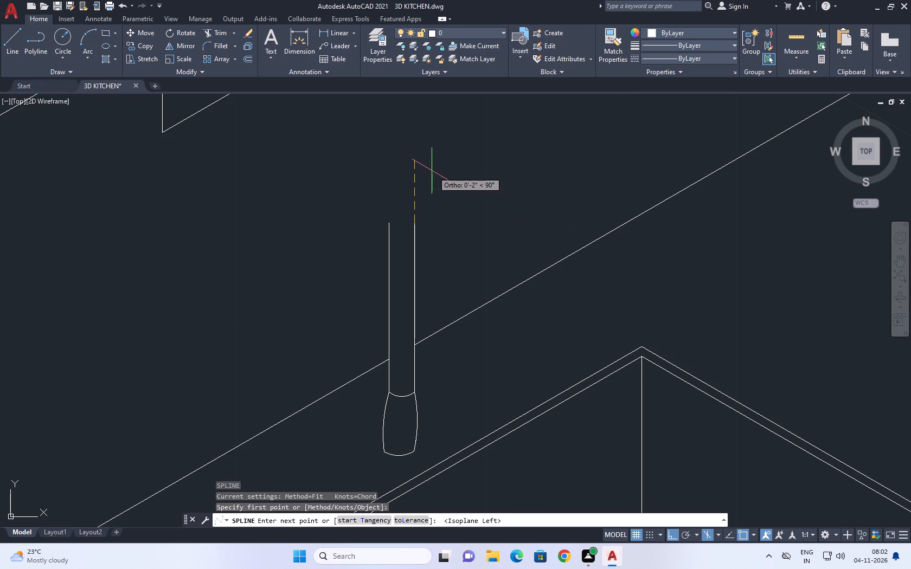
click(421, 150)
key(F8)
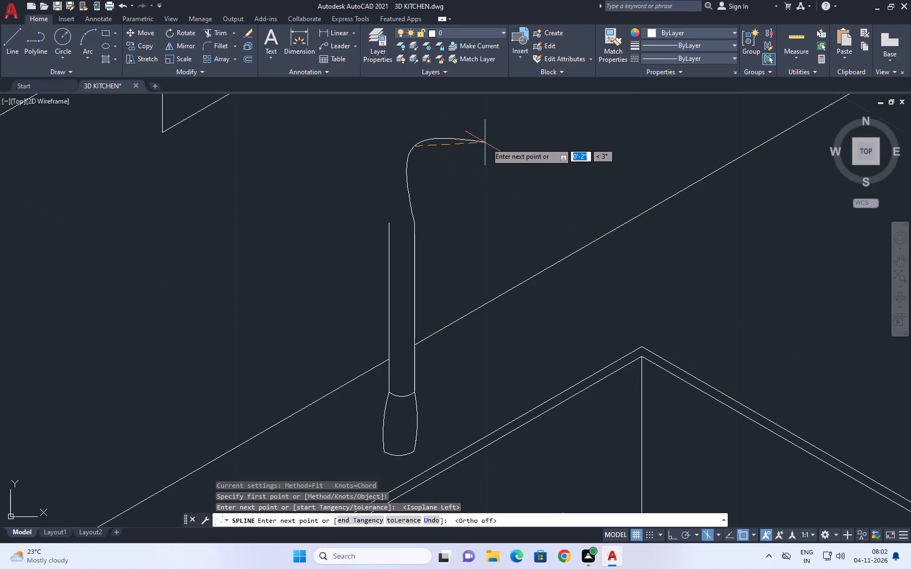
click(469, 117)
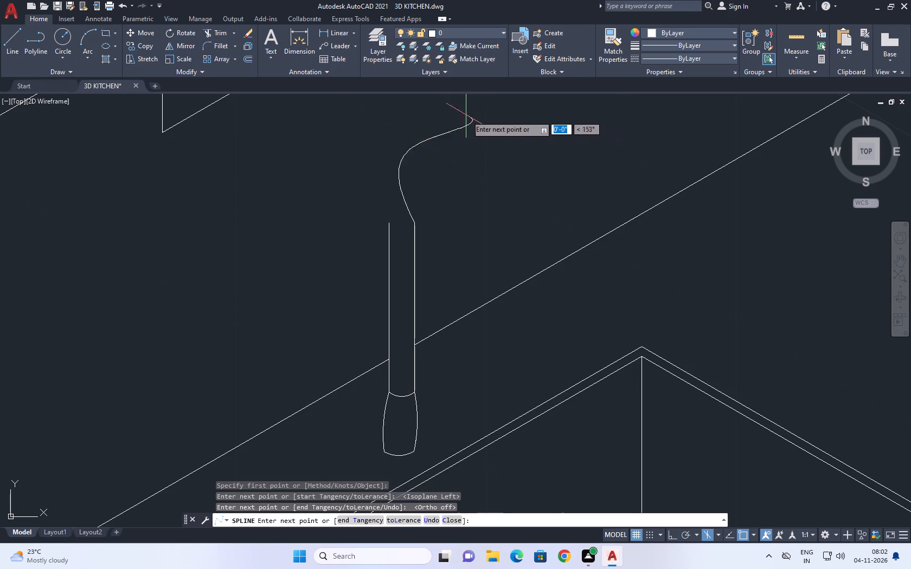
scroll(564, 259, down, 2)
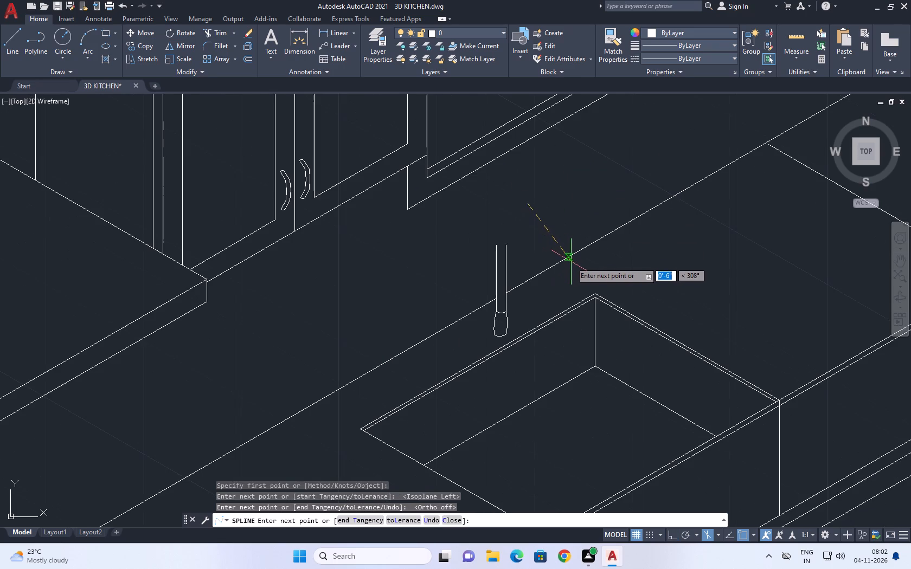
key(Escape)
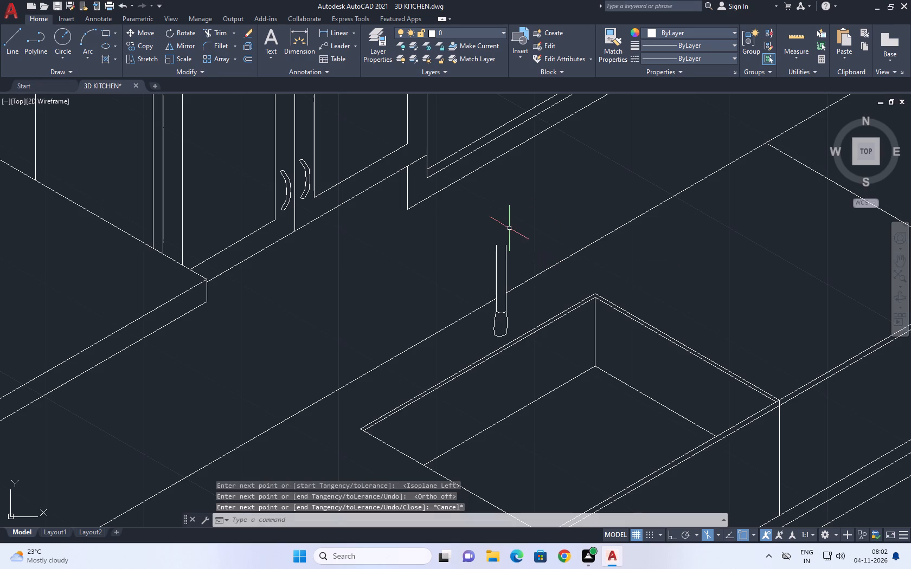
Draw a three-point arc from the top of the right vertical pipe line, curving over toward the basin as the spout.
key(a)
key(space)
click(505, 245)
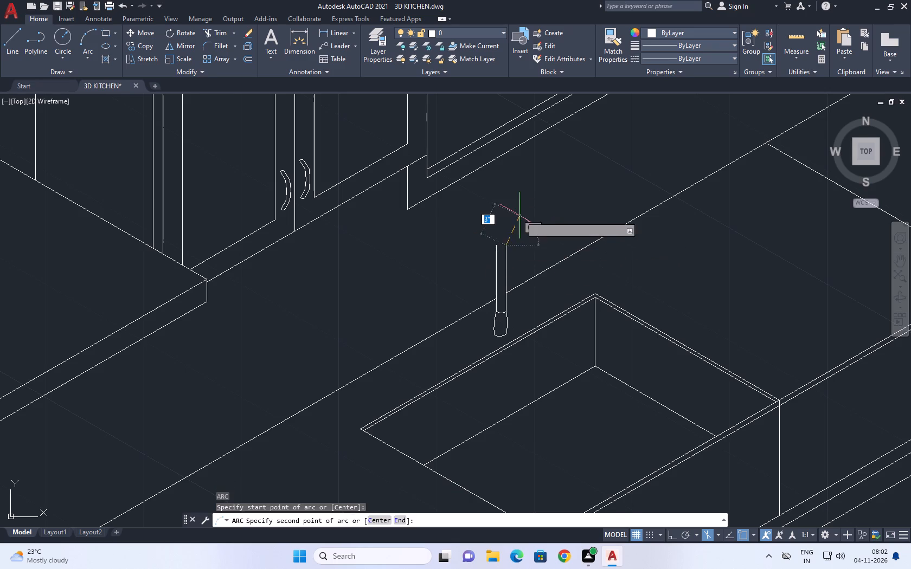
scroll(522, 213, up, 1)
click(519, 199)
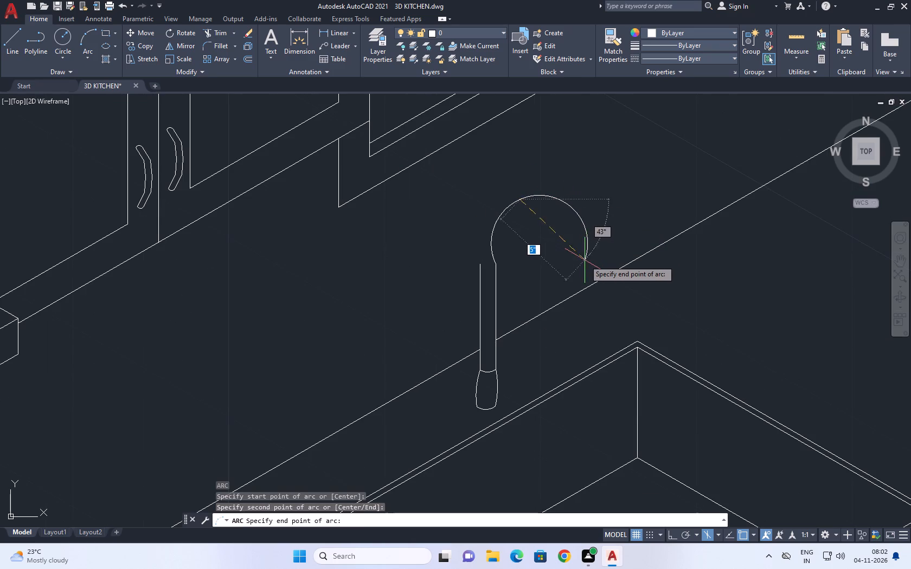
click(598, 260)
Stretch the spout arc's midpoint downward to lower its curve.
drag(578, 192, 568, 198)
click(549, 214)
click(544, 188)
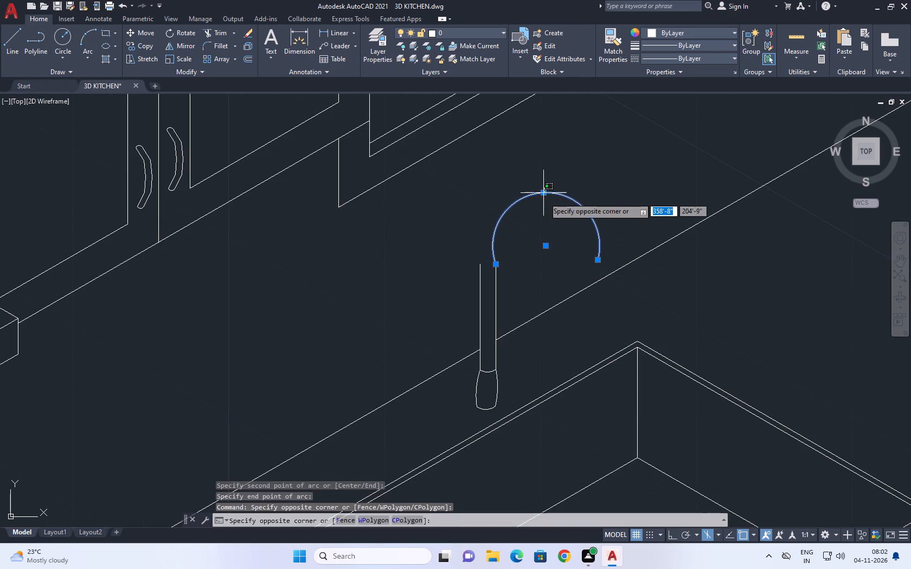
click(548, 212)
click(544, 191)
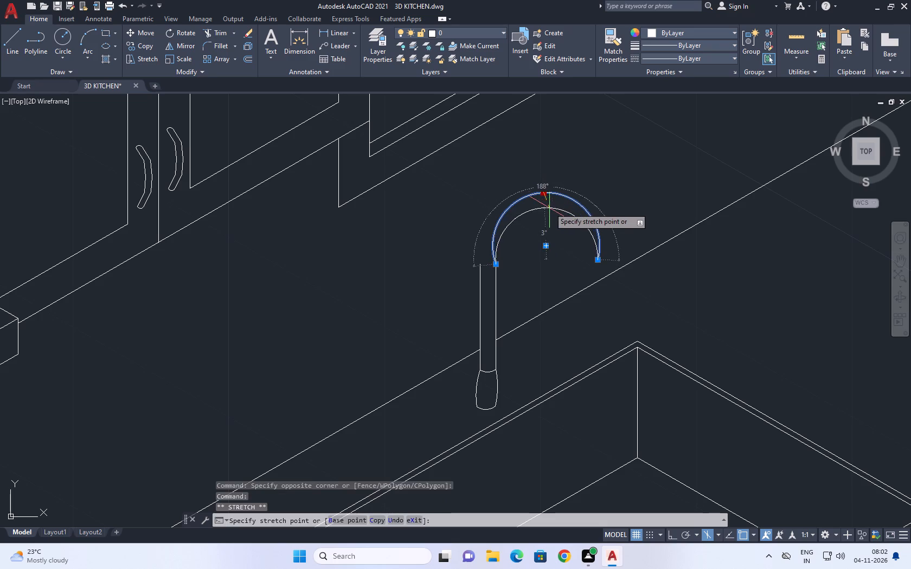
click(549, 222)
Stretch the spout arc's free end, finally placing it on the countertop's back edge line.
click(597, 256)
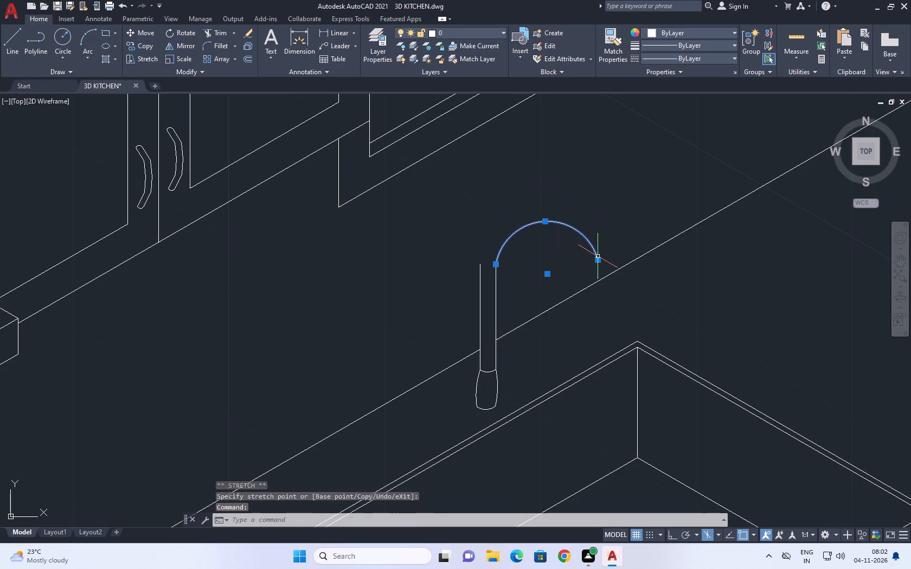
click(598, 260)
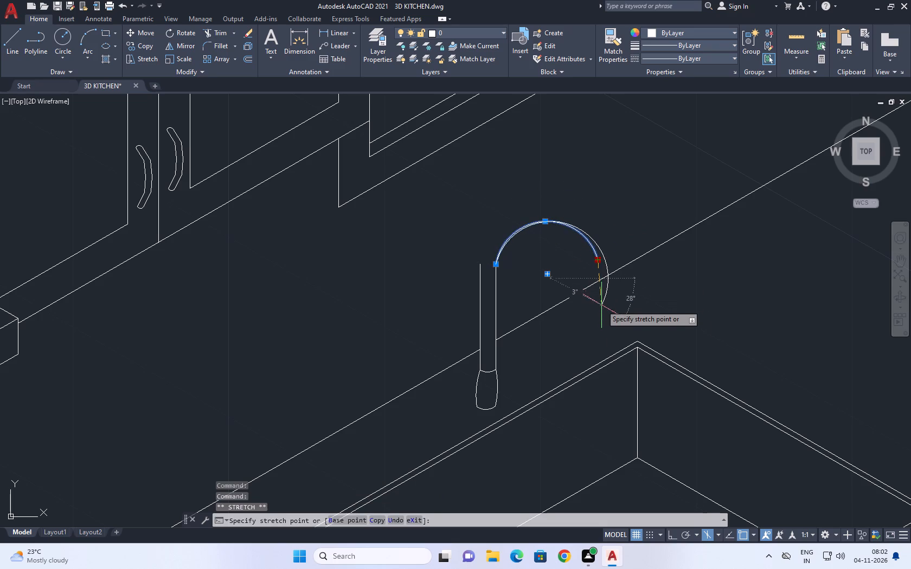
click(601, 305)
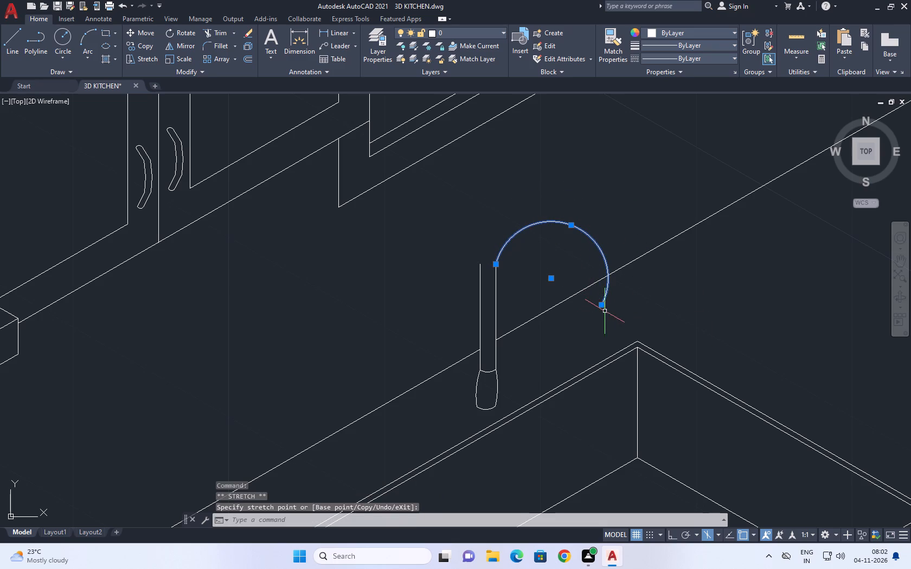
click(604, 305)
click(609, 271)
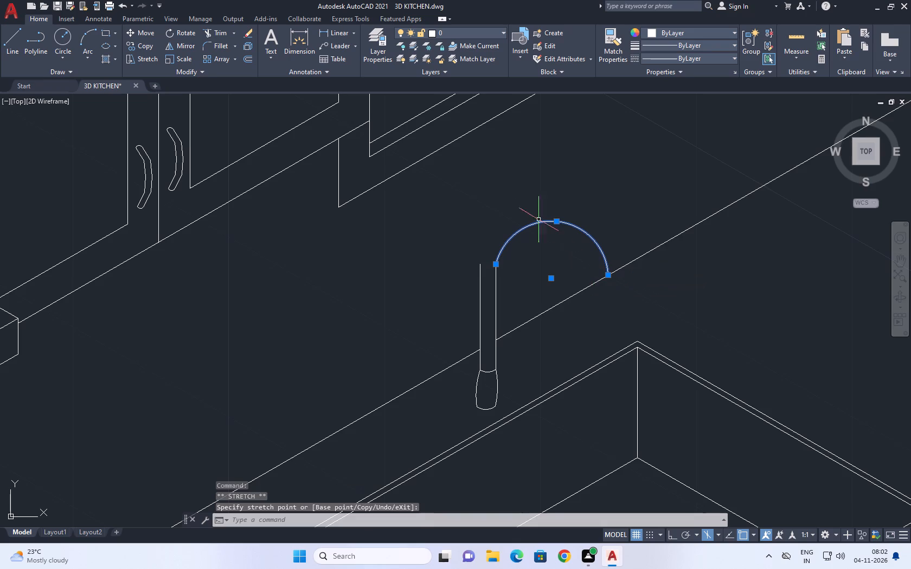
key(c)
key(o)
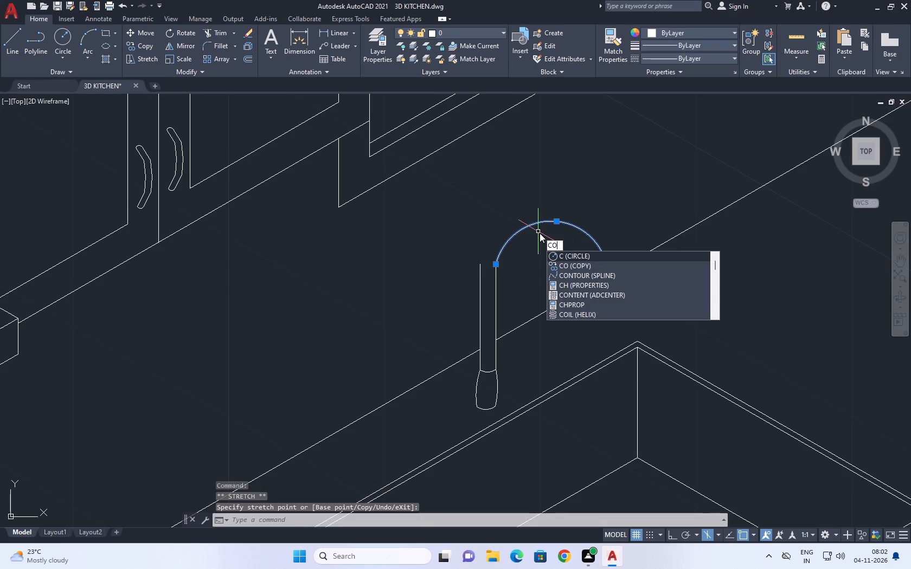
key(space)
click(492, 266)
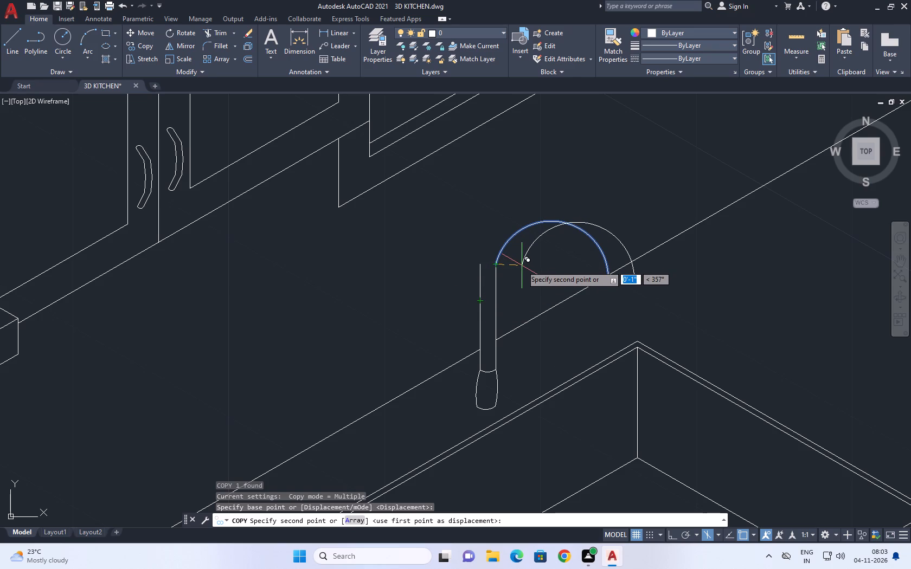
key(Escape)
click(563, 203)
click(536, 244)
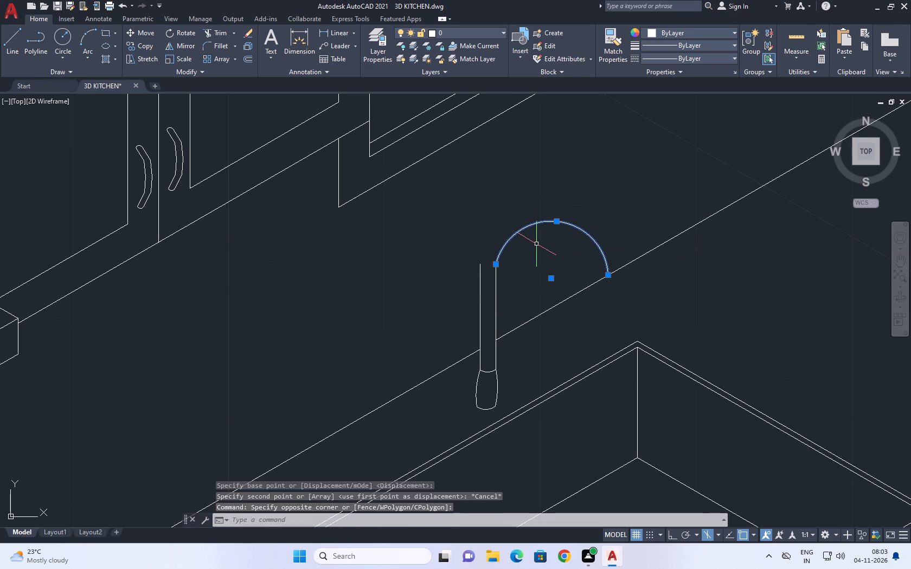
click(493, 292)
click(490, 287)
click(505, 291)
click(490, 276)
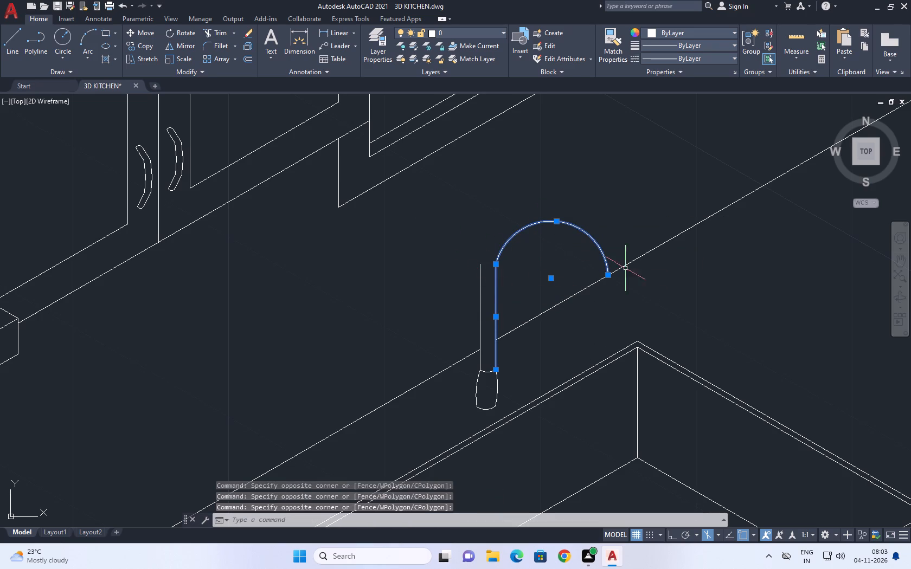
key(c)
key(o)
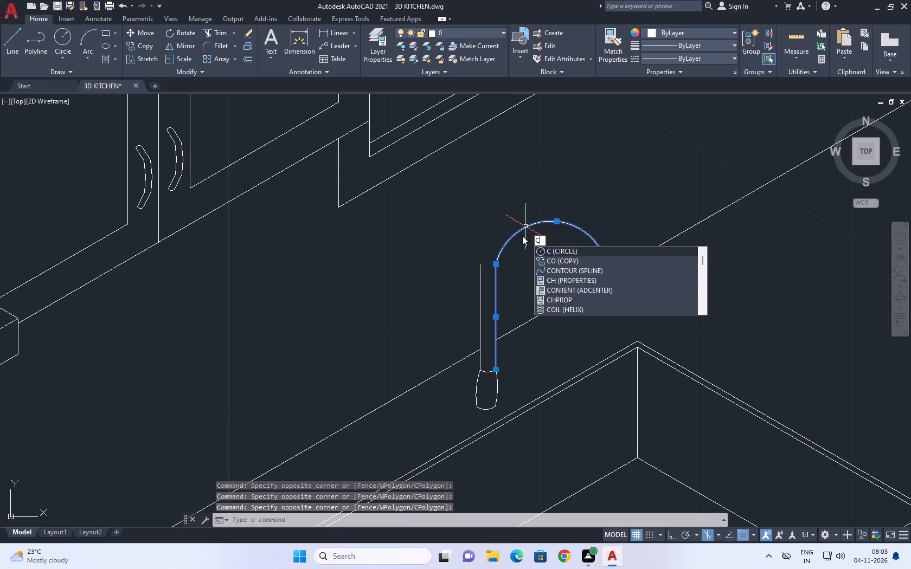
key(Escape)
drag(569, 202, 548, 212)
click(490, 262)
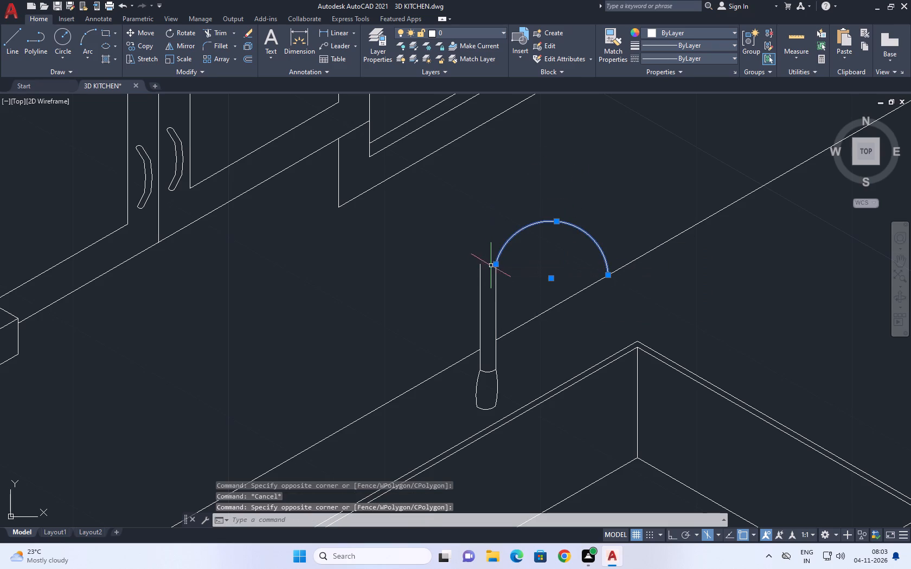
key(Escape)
Delete the left vertical pipe line above the tap body.
drag(486, 280, 483, 275)
click(472, 245)
key(Delete)
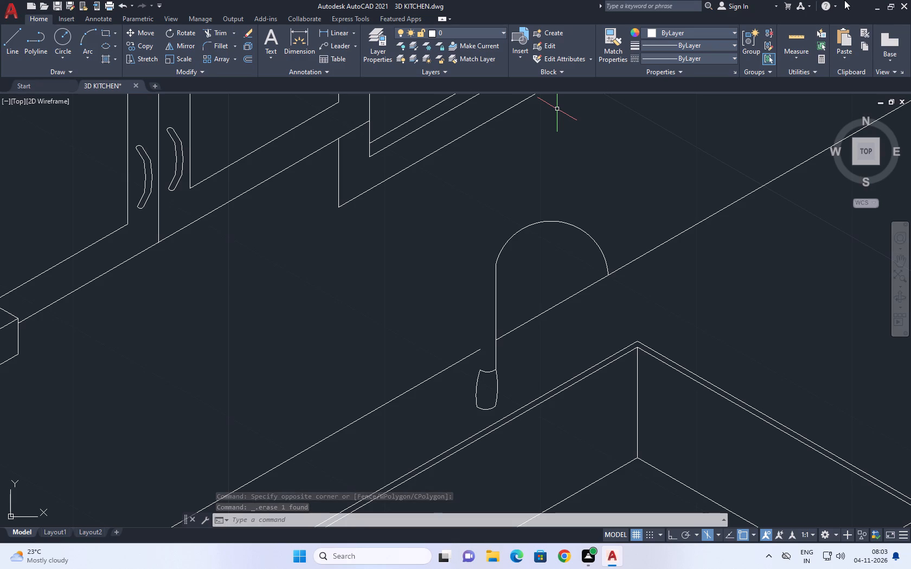
Copy the right vertical pipe line and spout arc a short distance left onto the tap body's curved top.
click(505, 287)
click(491, 240)
click(145, 46)
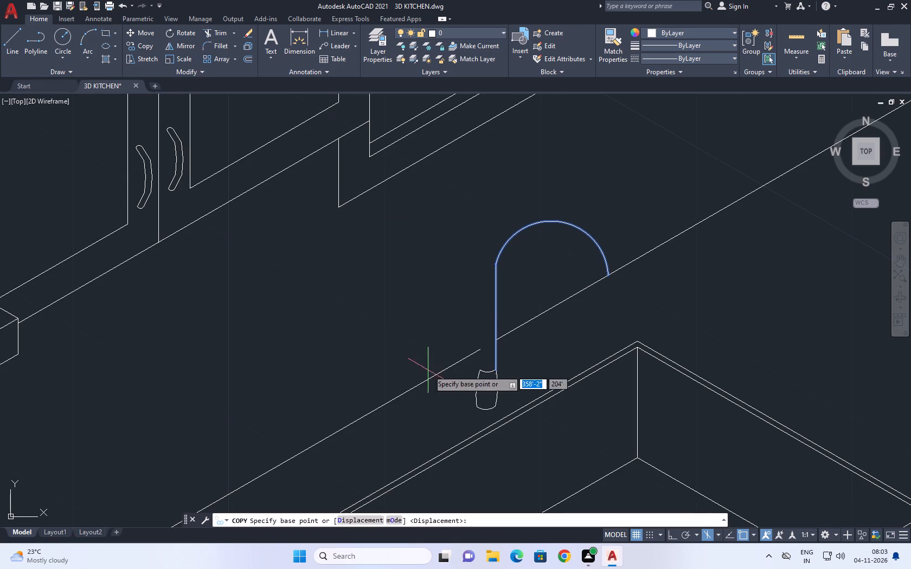
scroll(501, 378, up, 3)
click(489, 353)
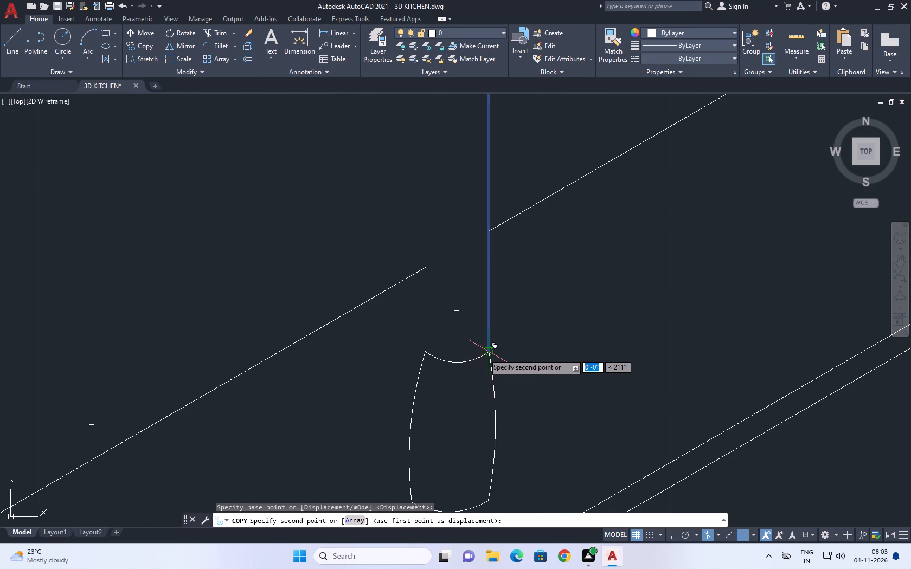
click(444, 362)
scroll(519, 343, down, 5)
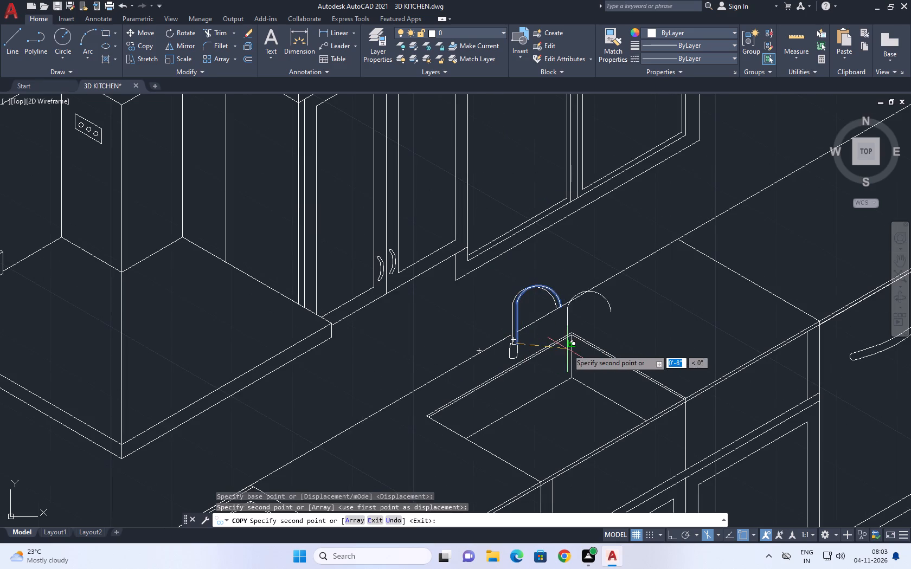
scroll(547, 314, up, 2)
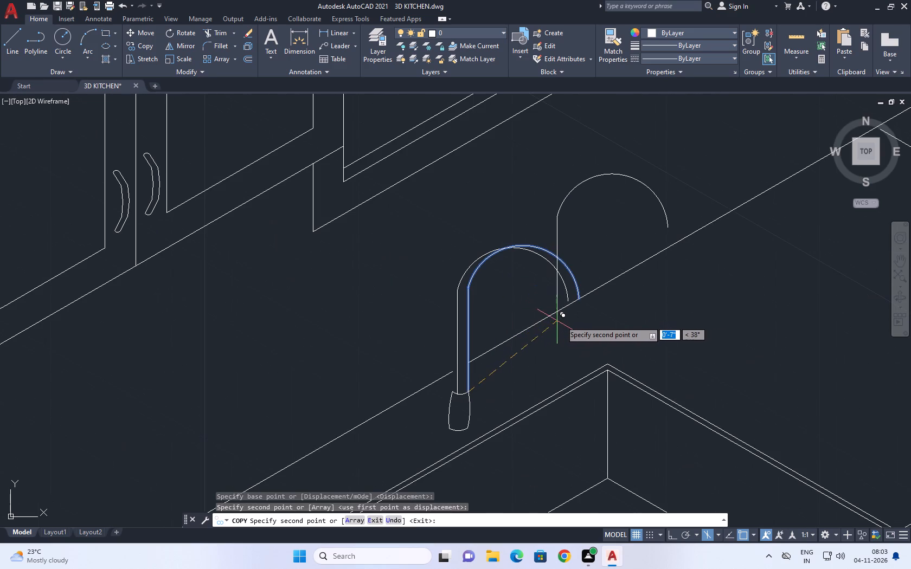
scroll(606, 319, down, 3)
key(Escape)
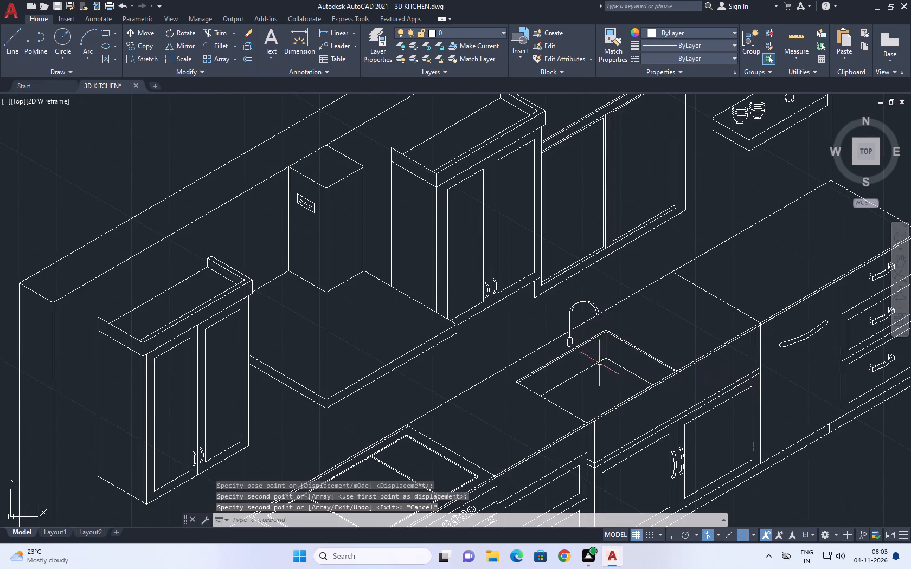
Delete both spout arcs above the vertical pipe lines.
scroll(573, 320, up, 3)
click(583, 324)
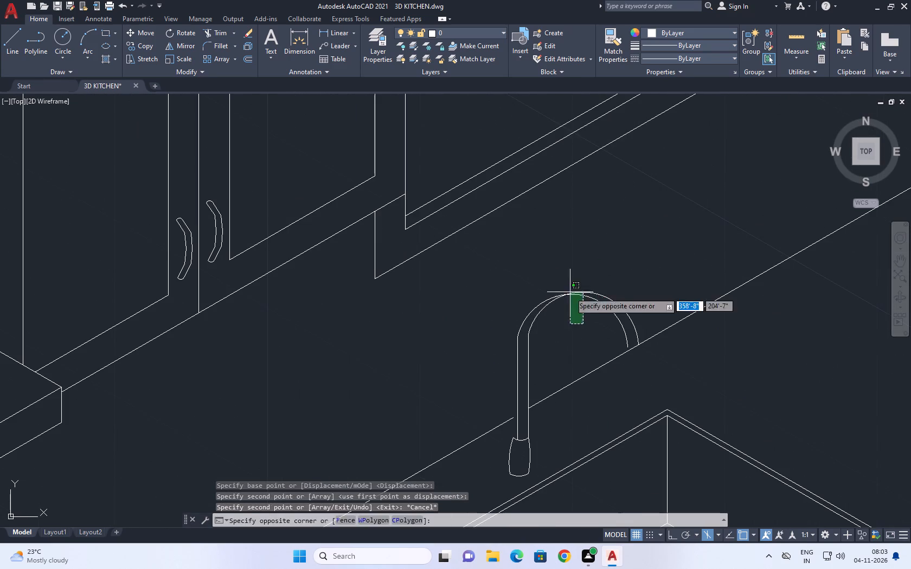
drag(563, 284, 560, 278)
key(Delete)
Move both vertical pipe lines slightly left to centre them over the tap body's curved top.
scroll(613, 312, down, 4)
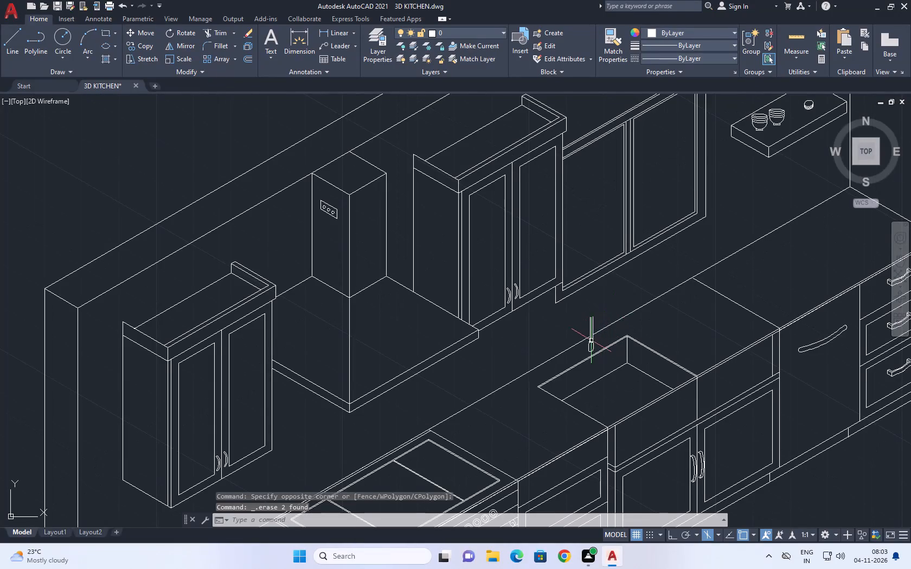
middle_drag(602, 330, 544, 289)
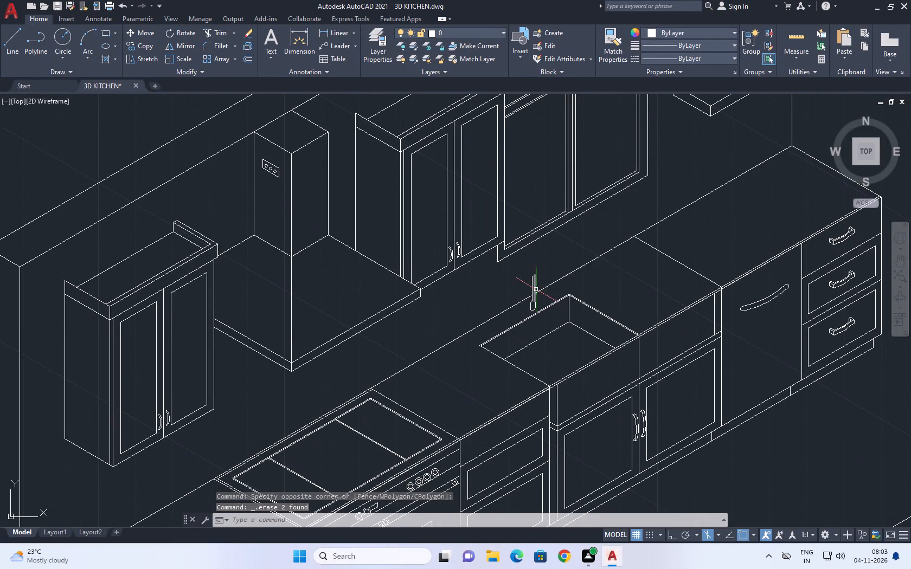
scroll(547, 308, up, 2)
scroll(497, 287, up, 3)
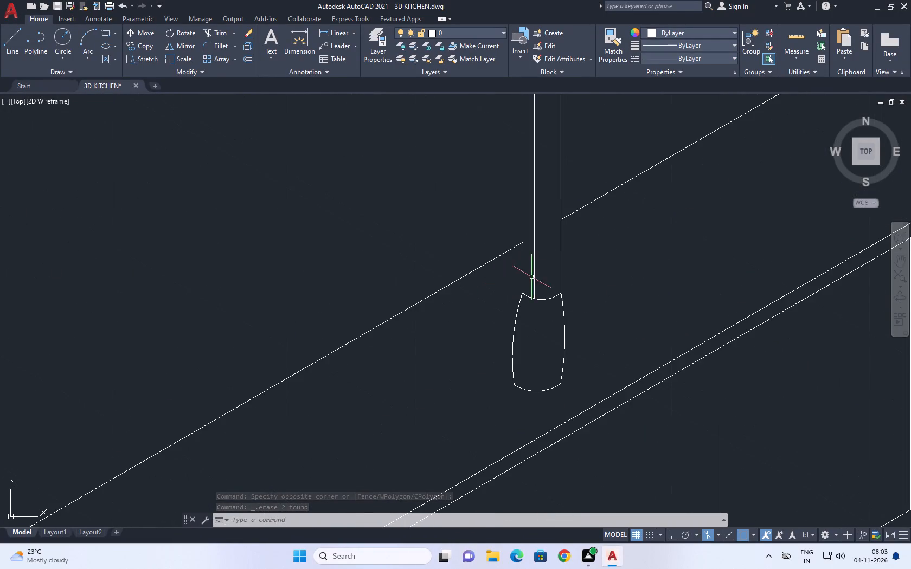
scroll(564, 255, up, 2)
click(576, 262)
drag(474, 266, 463, 268)
middle_drag(540, 290, 578, 313)
text(M)
key(space)
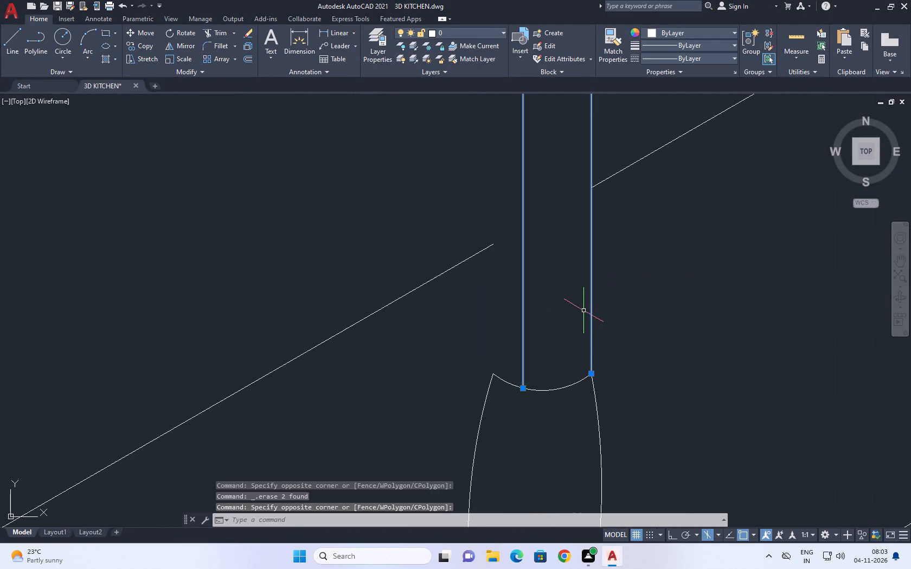
click(726, 308)
click(717, 309)
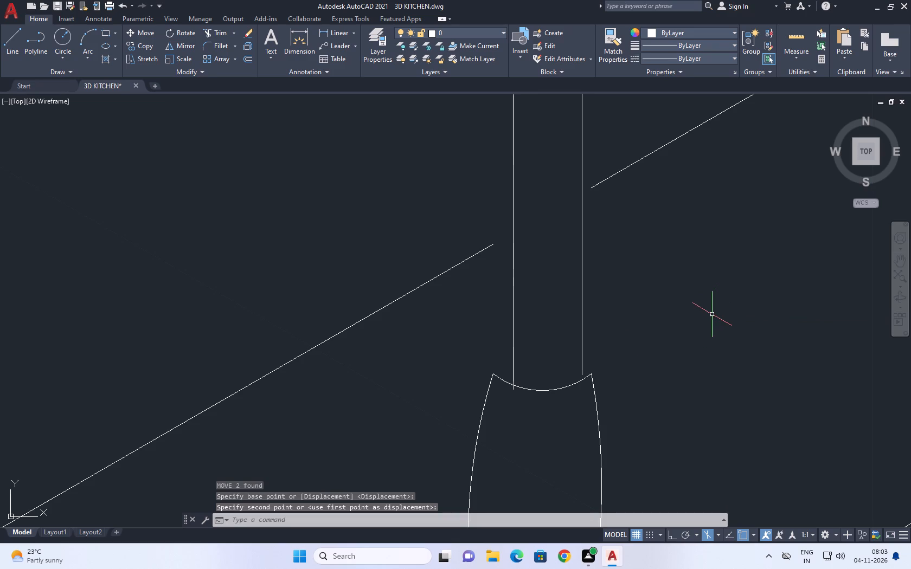
Extend the right vertical pipe line down to the tap body's curved top.
key(e)
key(x)
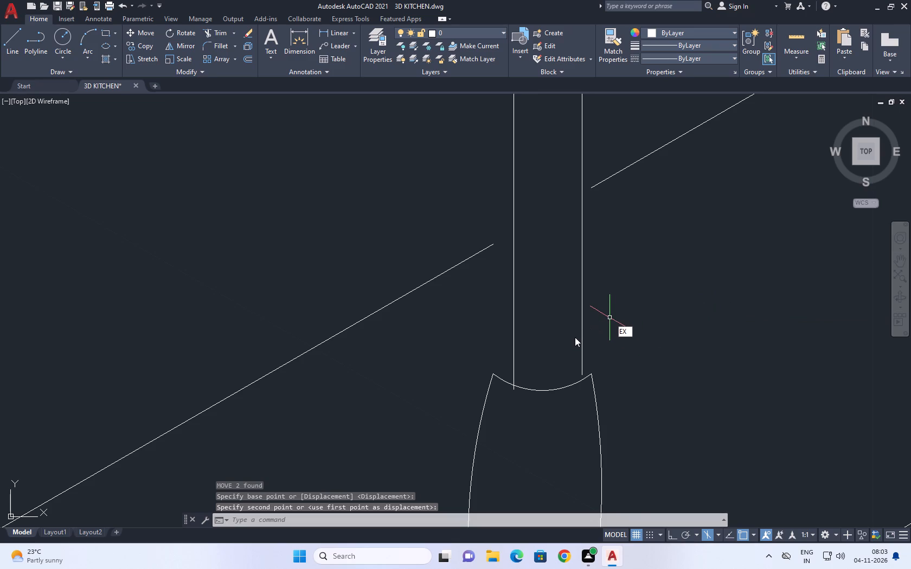
key(space)
click(582, 342)
key(Escape)
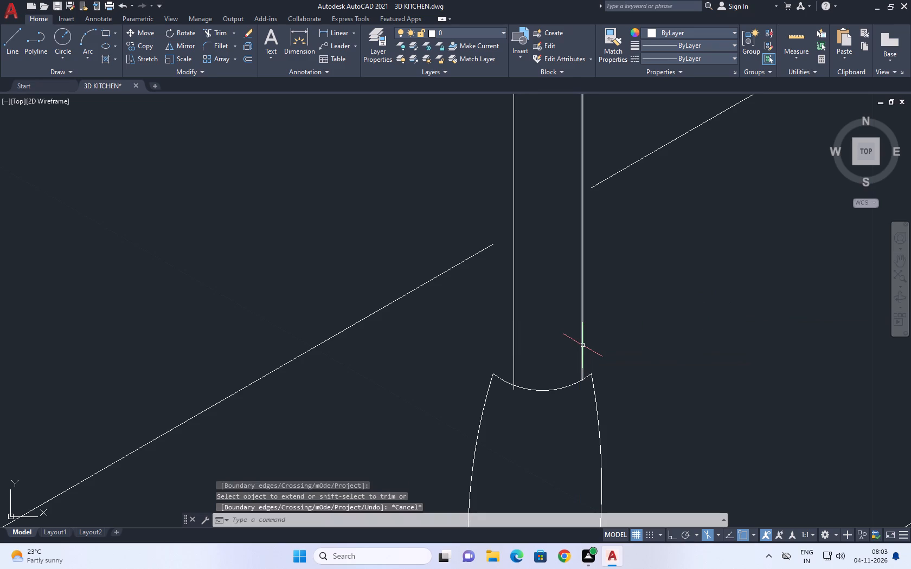
Trim the end of the left vertical pipe line that overhangs below the tap body's curved top.
text(TR)
key(space)
scroll(515, 398, up, 3)
click(516, 379)
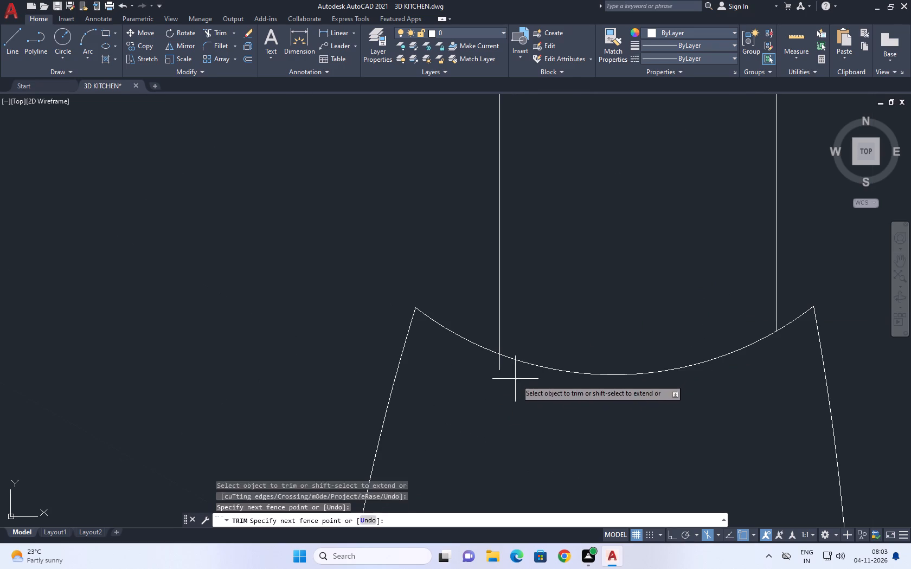
drag(487, 359, 474, 359)
scroll(510, 366, down, 11)
key(space)
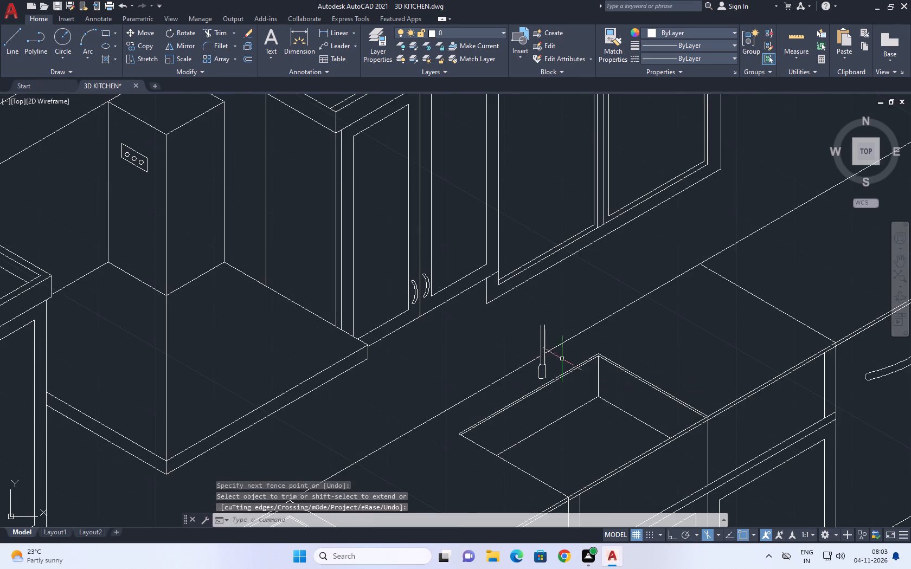
Draw a three-point spout arc from the top of the right vertical pipe line, curving over towards the basin.
middle_drag(568, 346, 568, 321)
key(s)
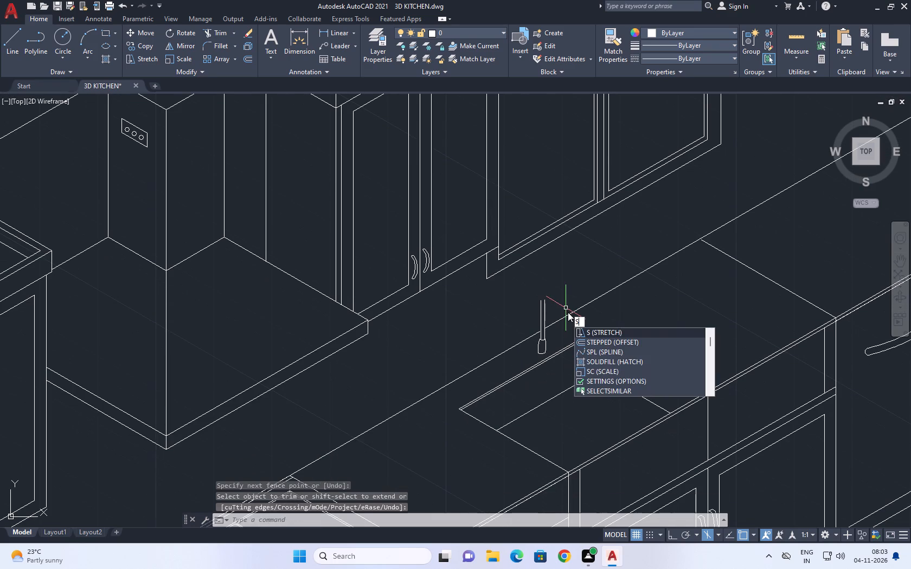
key(Escape)
key(a)
key(space)
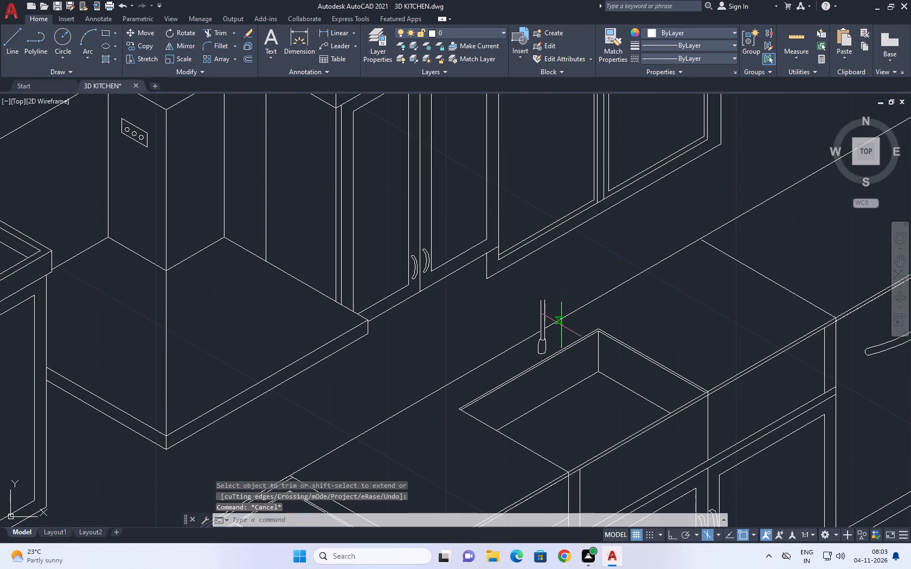
click(546, 303)
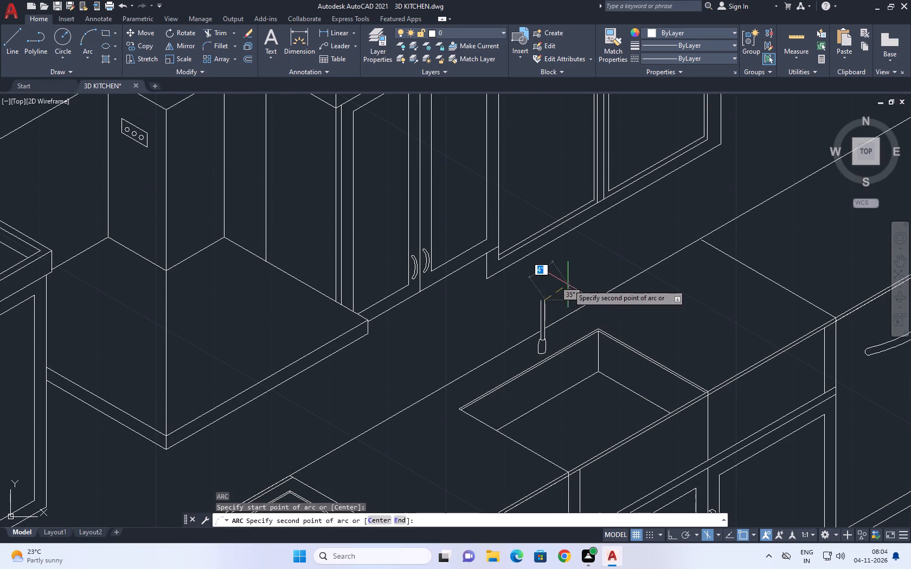
click(547, 287)
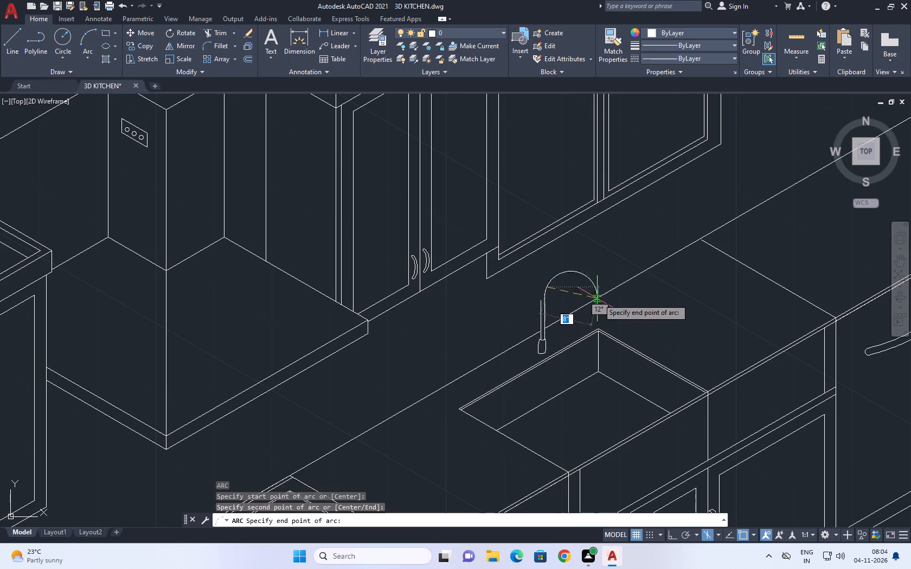
click(563, 315)
Flatten the spout arc by stretching its midpoint down and inward.
click(586, 274)
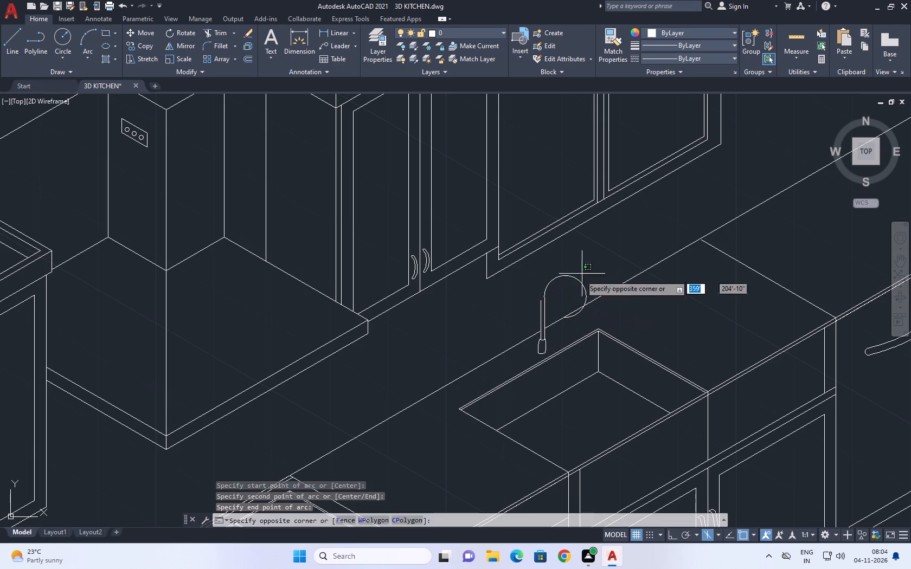
click(573, 279)
click(582, 279)
click(561, 295)
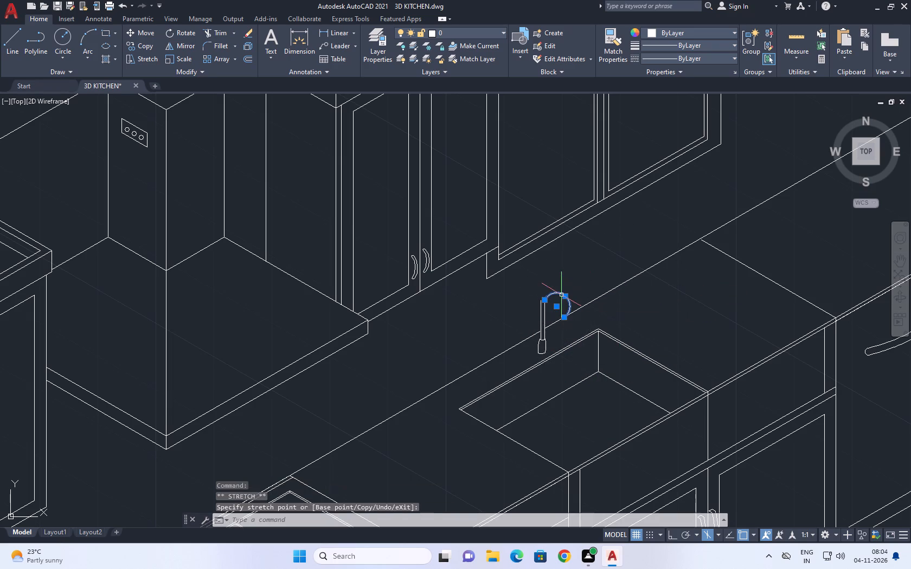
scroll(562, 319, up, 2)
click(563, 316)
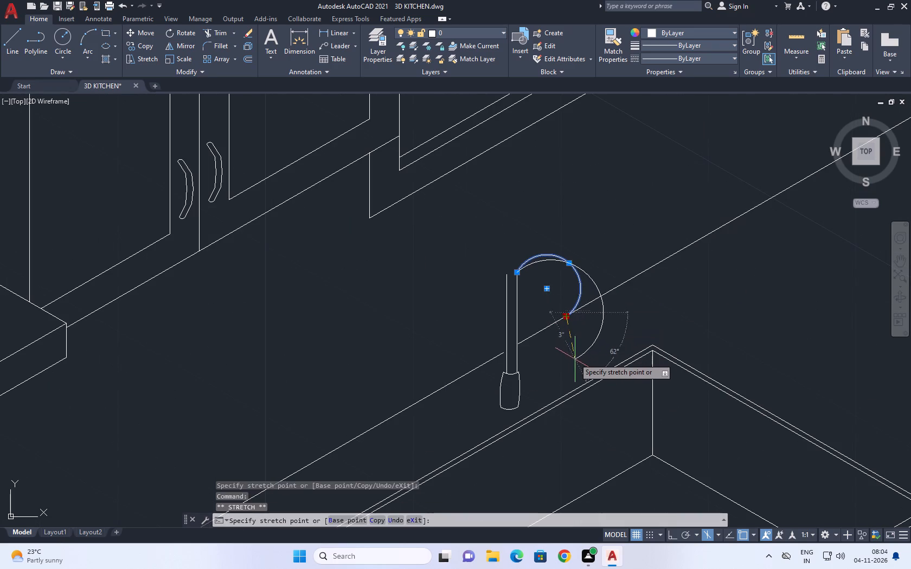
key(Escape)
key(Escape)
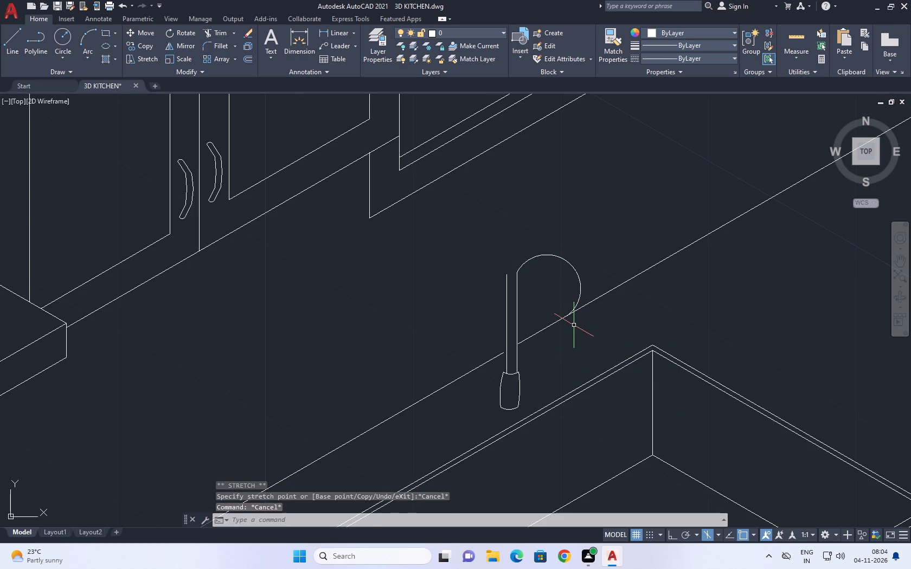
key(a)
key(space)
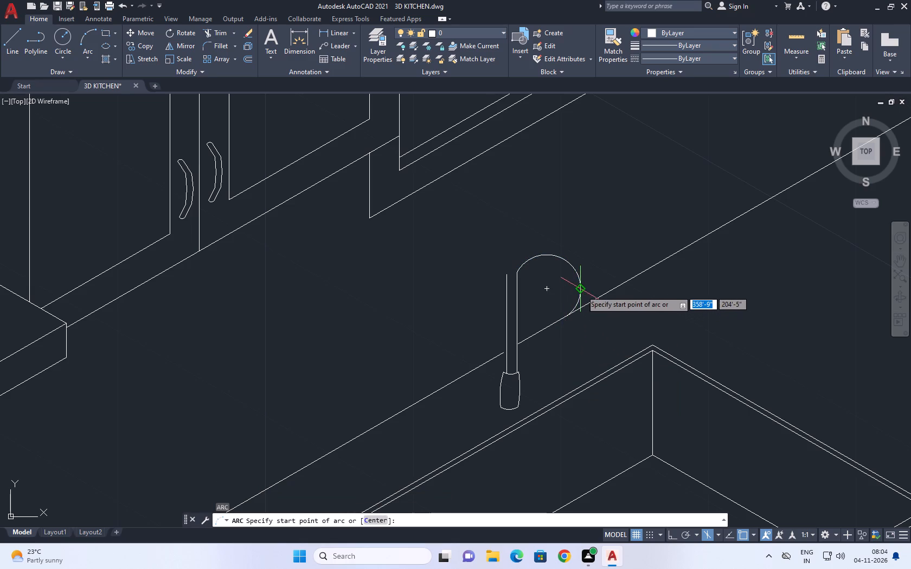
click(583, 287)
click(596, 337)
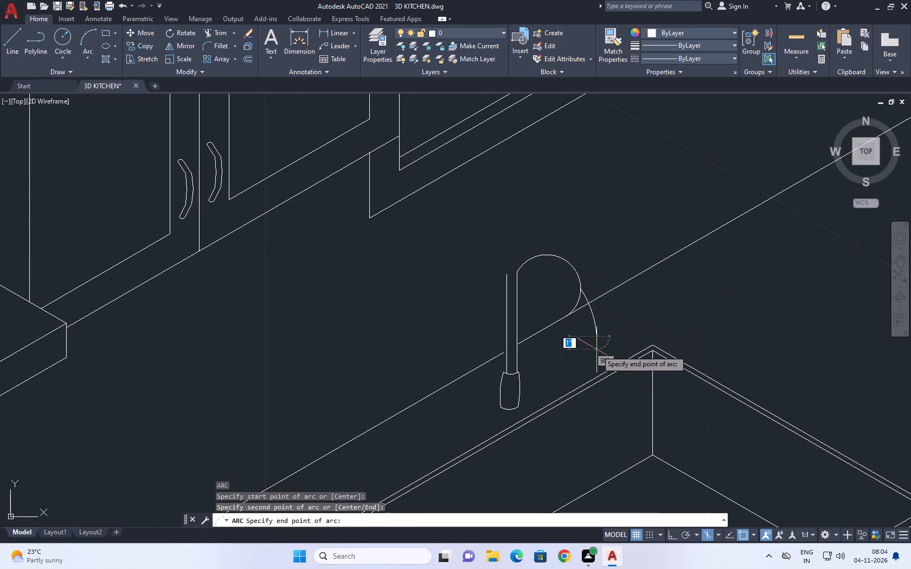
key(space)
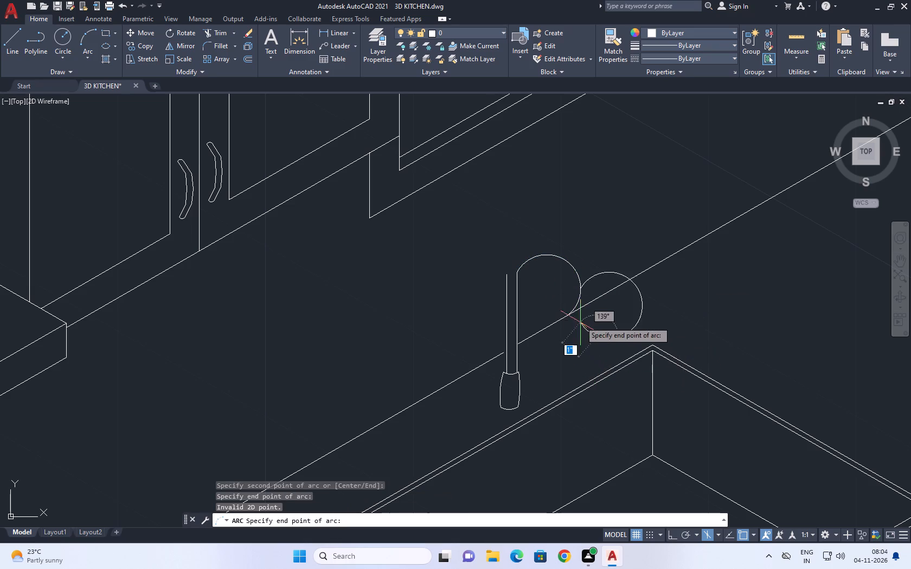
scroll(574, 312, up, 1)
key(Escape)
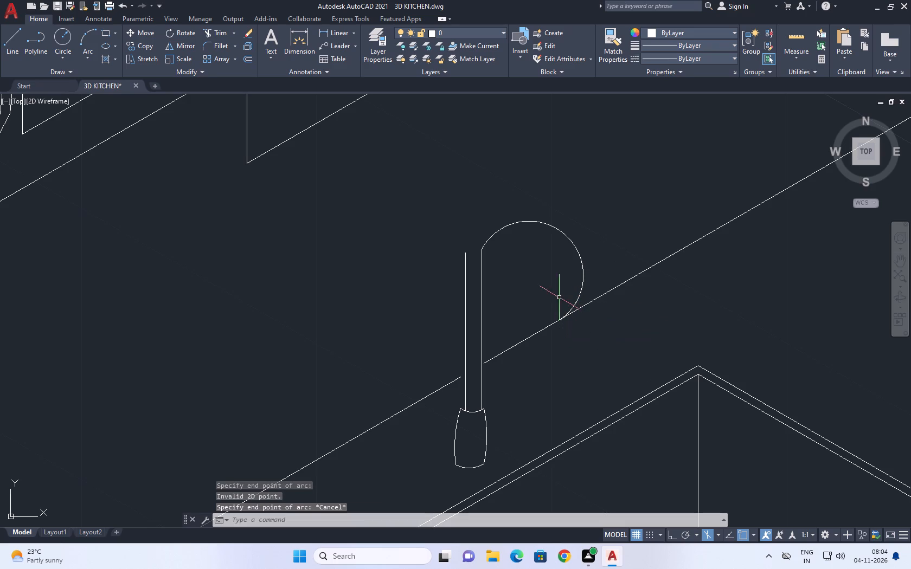
Shorten the spout arc's free end along its curve so it stops just above the line behind the basin.
middle_drag(517, 263, 425, 302)
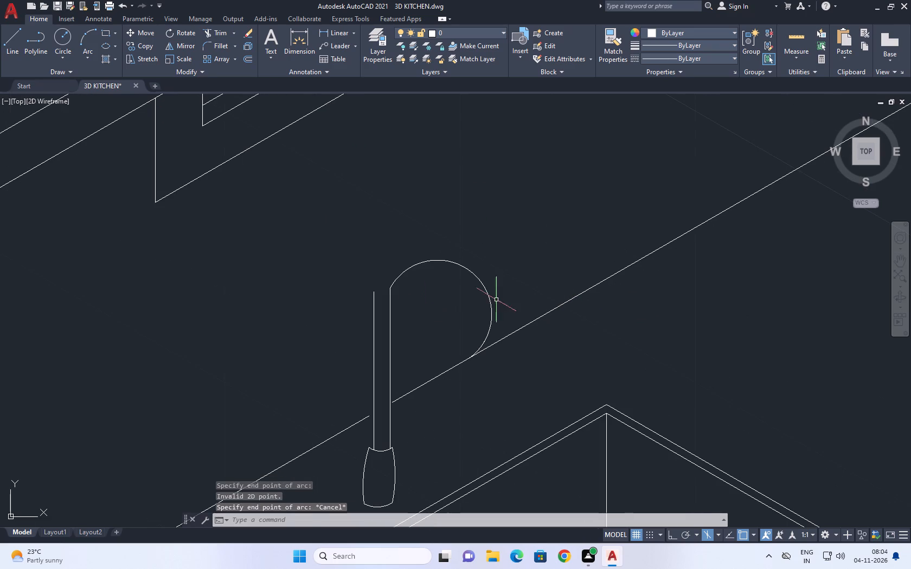
click(499, 289)
click(462, 280)
click(469, 360)
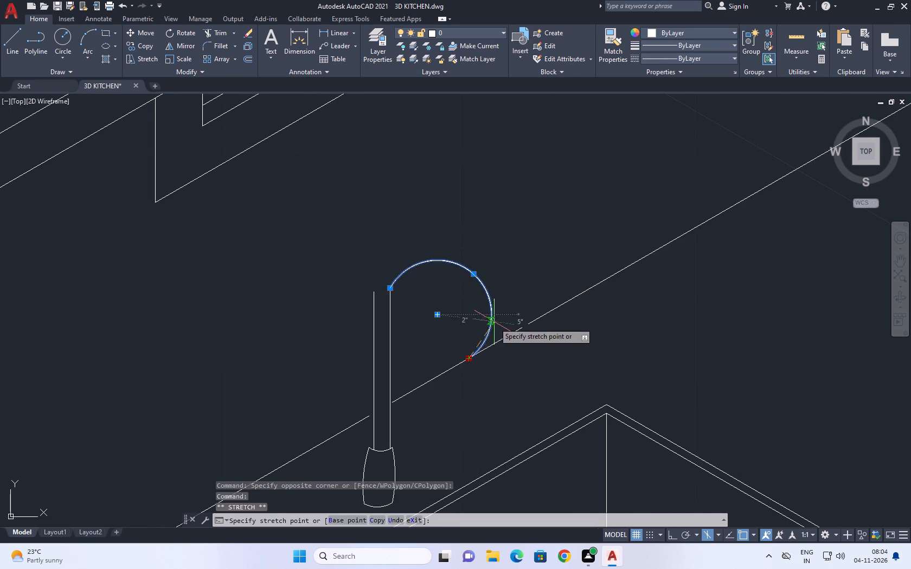
click(493, 315)
middle_drag(524, 297, 471, 315)
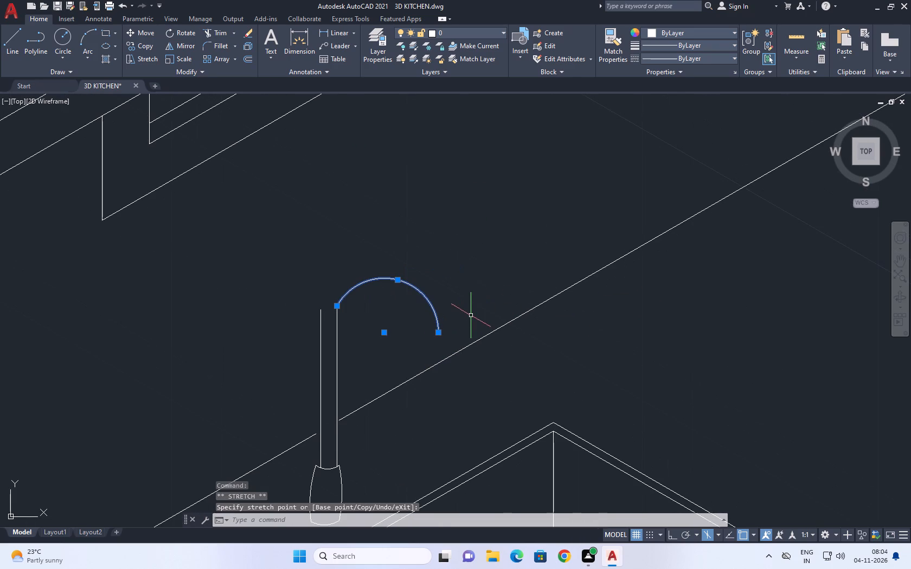
right_click(496, 267)
scroll(516, 368, up, 1)
click(534, 450)
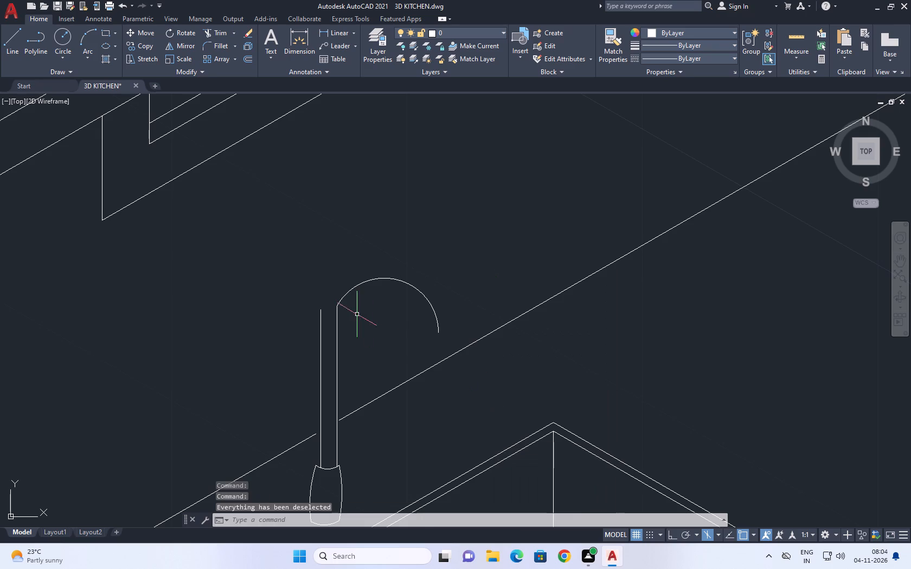
click(360, 296)
click(349, 273)
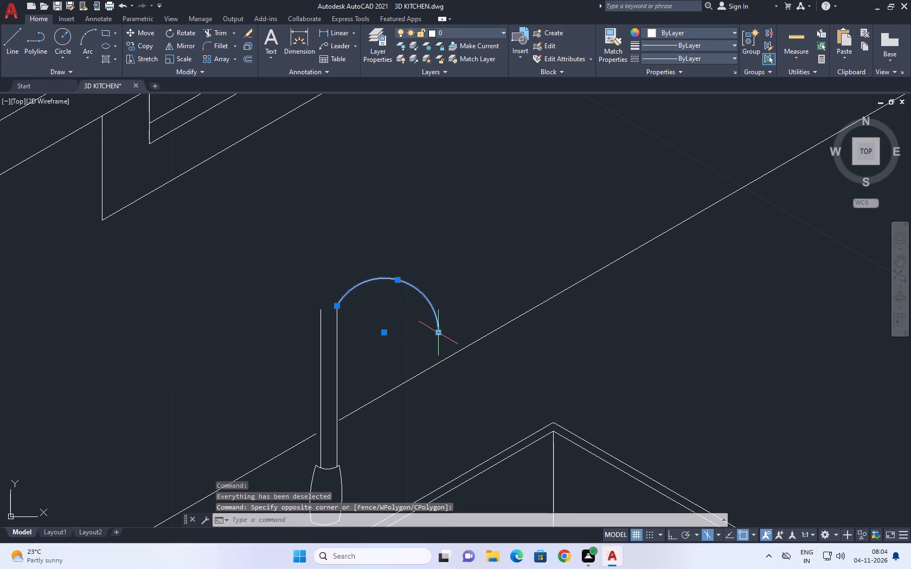
click(438, 334)
click(437, 354)
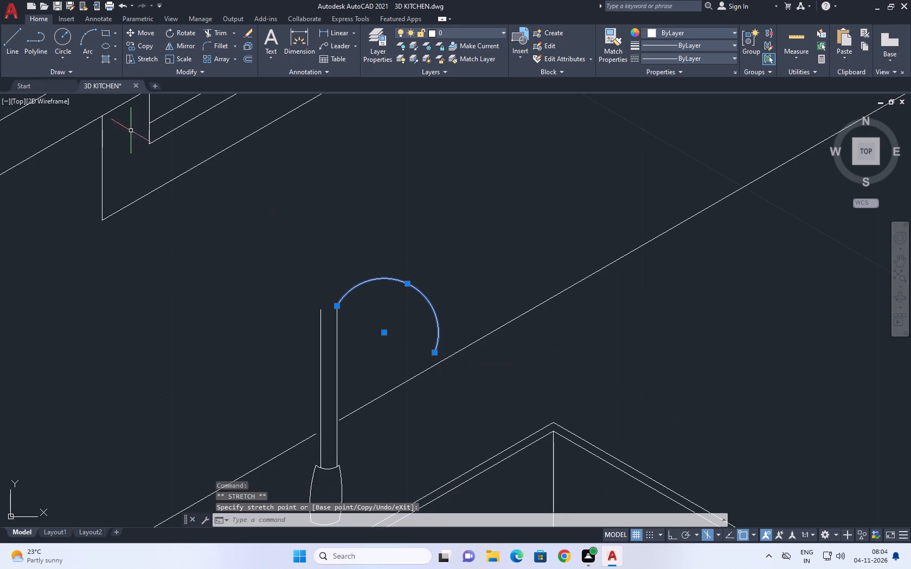
Copy the spout arc from the top of the right vertical pipe line onto the upper part of the left one.
click(150, 48)
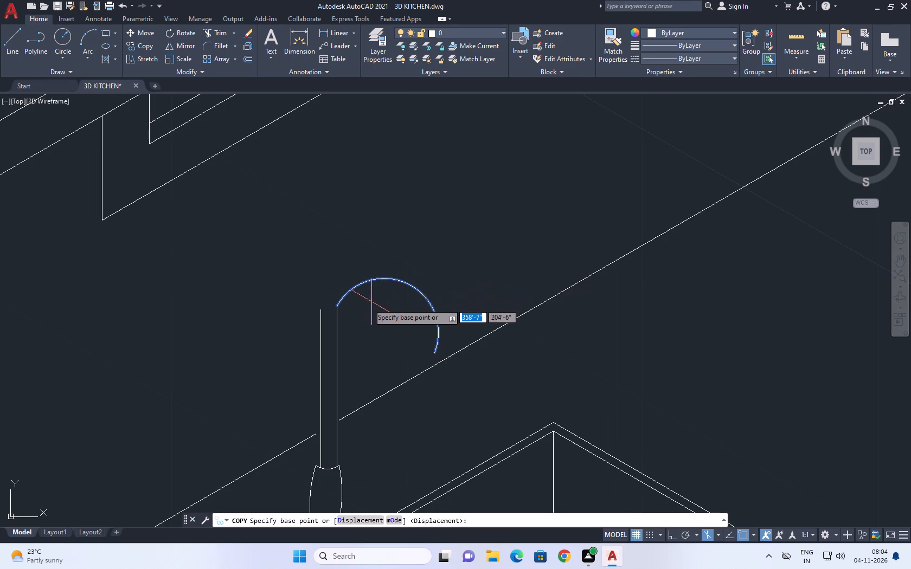
click(337, 301)
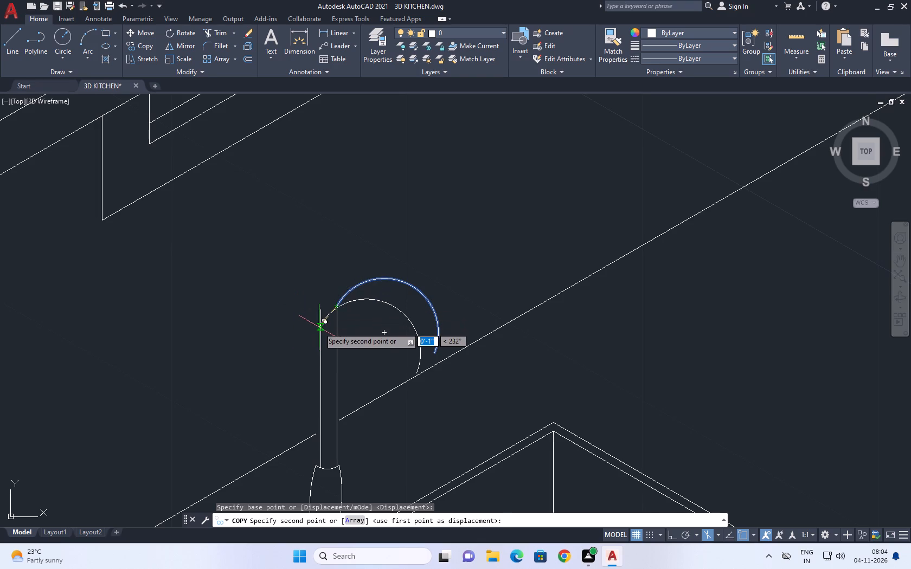
click(319, 327)
right_click(489, 265)
click(542, 284)
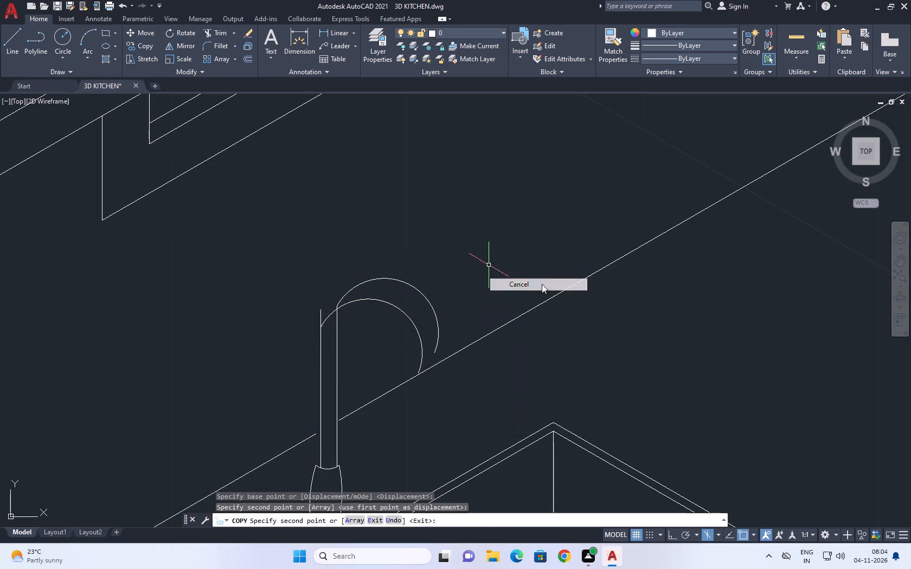
Move the left vertical pipe line and its copied arc slightly up and right, closer to the right pipe line.
middle_drag(330, 352, 485, 326)
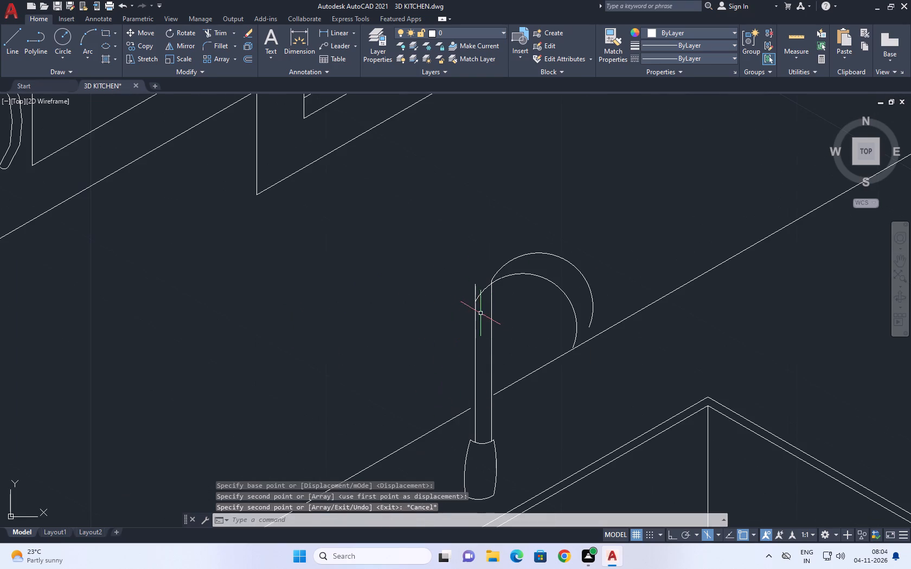
drag(481, 313, 476, 310)
click(461, 288)
scroll(224, 31, up, 1)
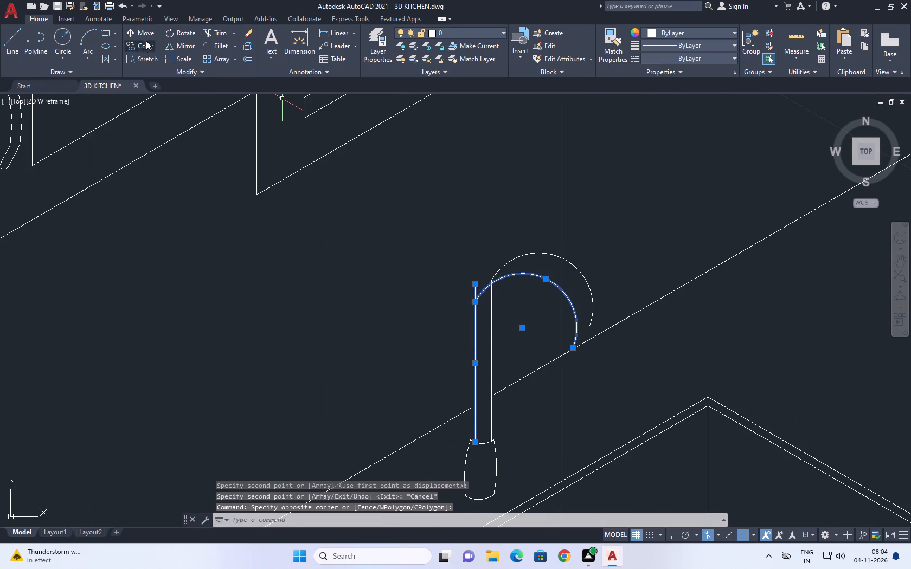
click(147, 34)
scroll(498, 287, up, 2)
click(542, 306)
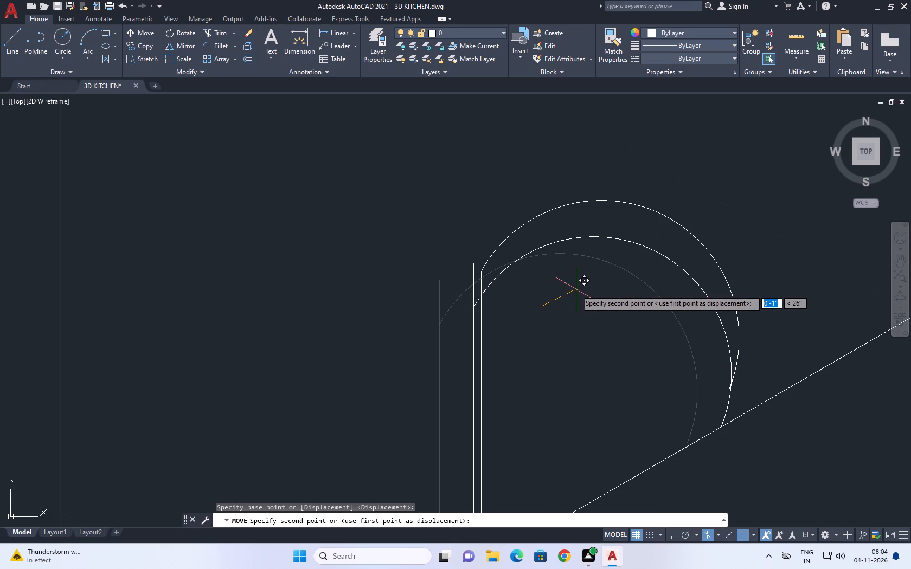
click(567, 289)
Stretch the inner spout arc's midpoint upward to bring it closer to the outer arc.
scroll(673, 271, down, 1)
middle_drag(658, 271, 594, 290)
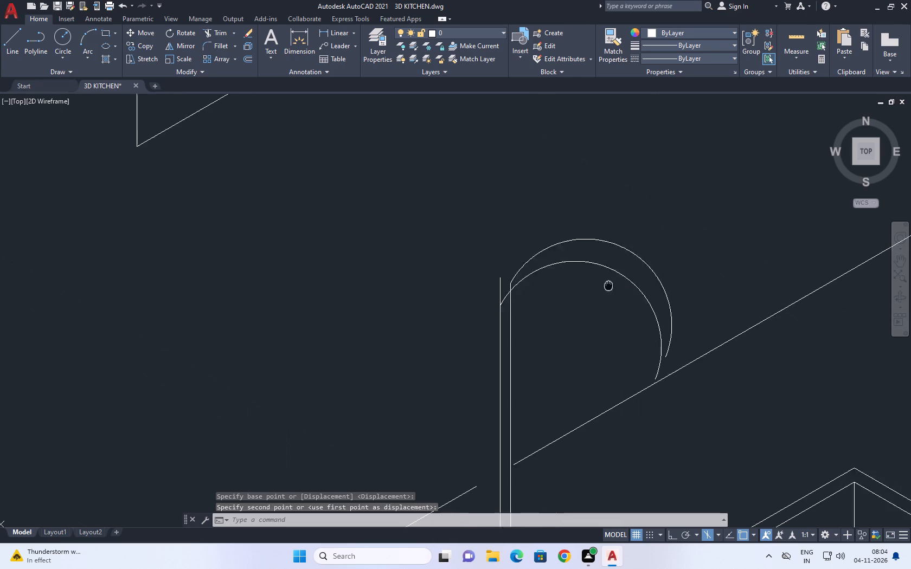
scroll(607, 268, up, 2)
drag(597, 272, 588, 276)
click(535, 300)
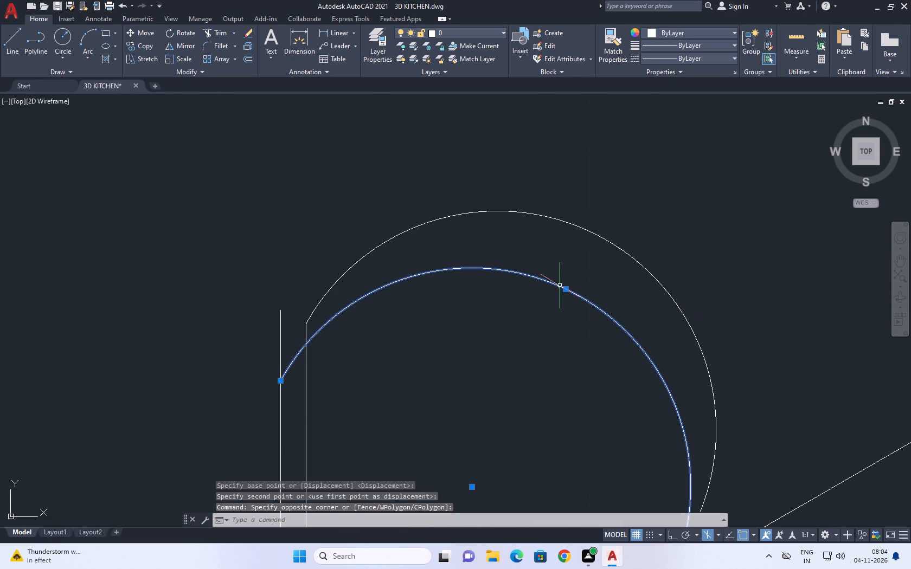
click(566, 290)
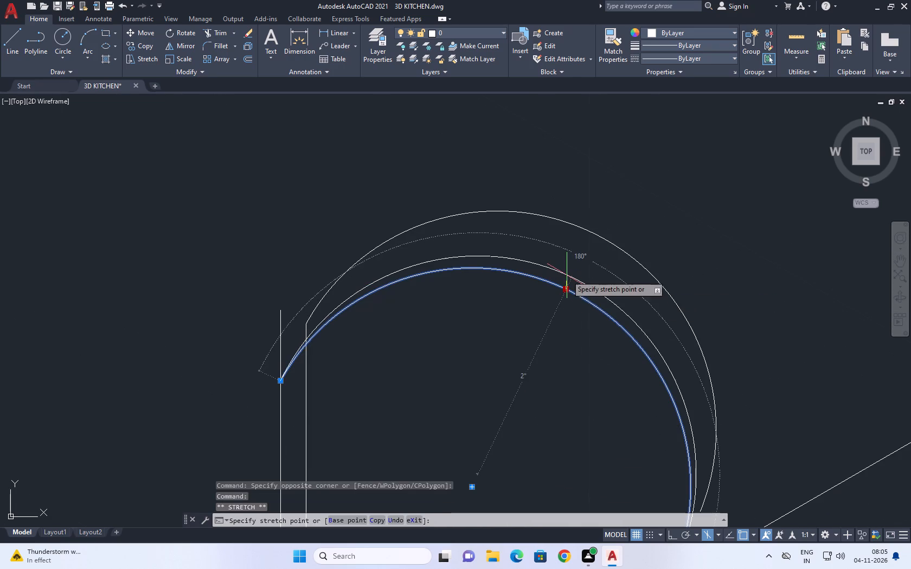
click(569, 266)
Stretch the outer spout arc's pipe end from the right vertical line to the top of the left vertical line.
middle_drag(390, 299, 437, 302)
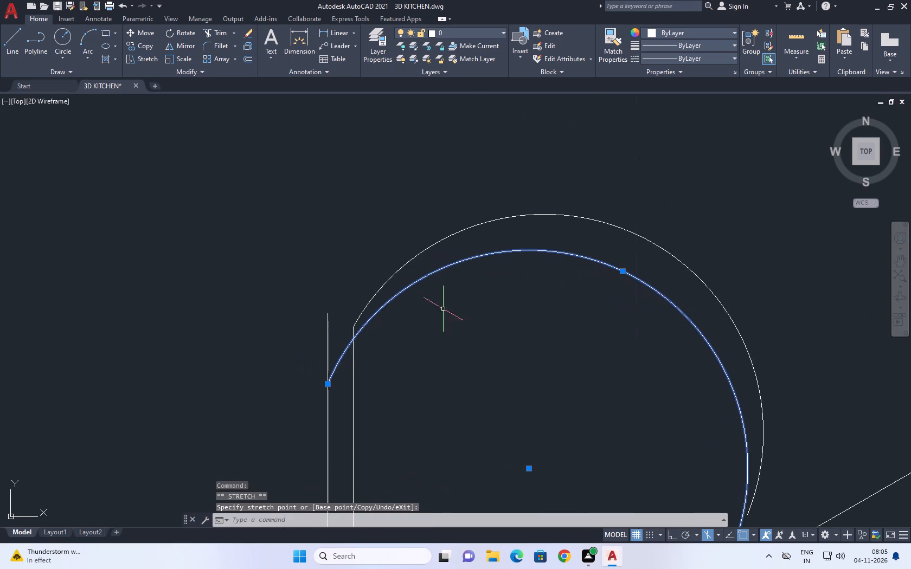
scroll(348, 319, up, 2)
click(370, 322)
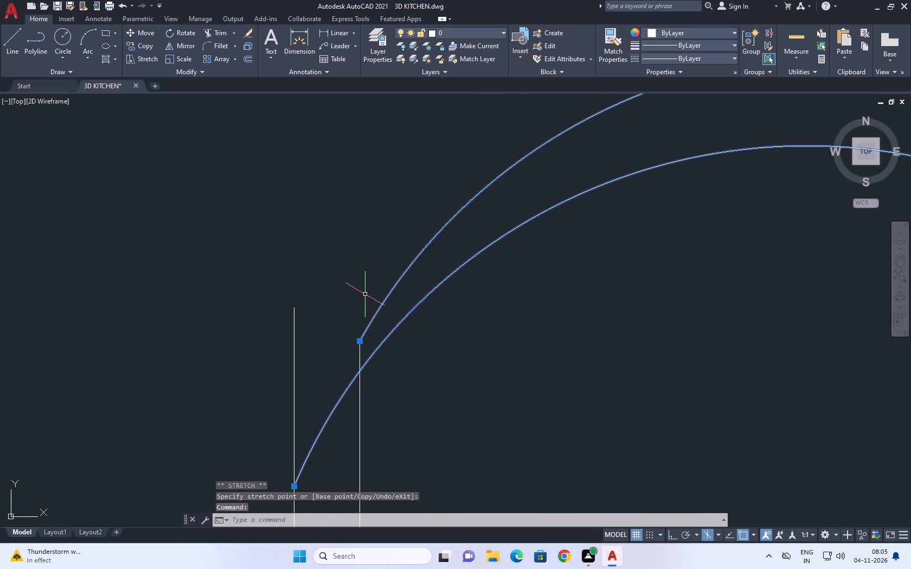
click(367, 316)
click(359, 301)
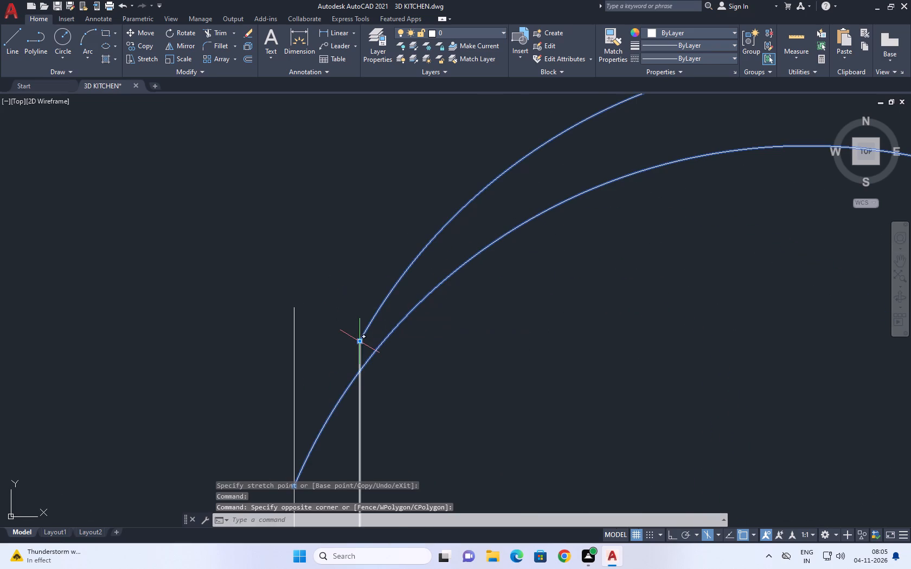
click(360, 342)
click(292, 307)
scroll(311, 309, down, 4)
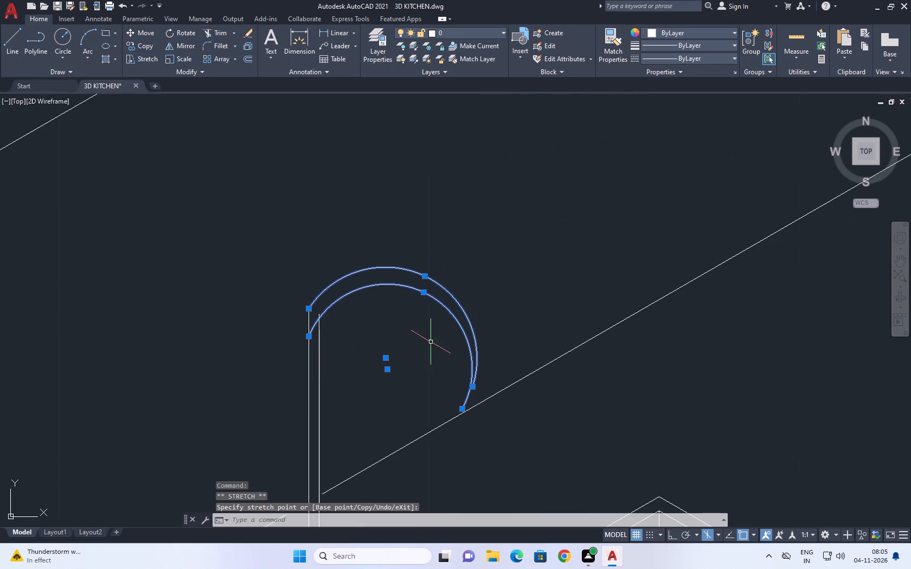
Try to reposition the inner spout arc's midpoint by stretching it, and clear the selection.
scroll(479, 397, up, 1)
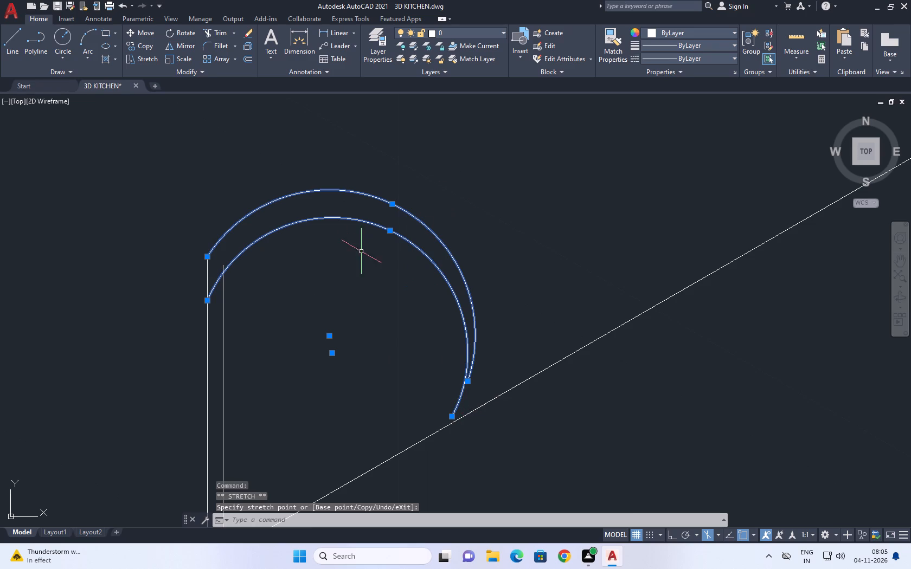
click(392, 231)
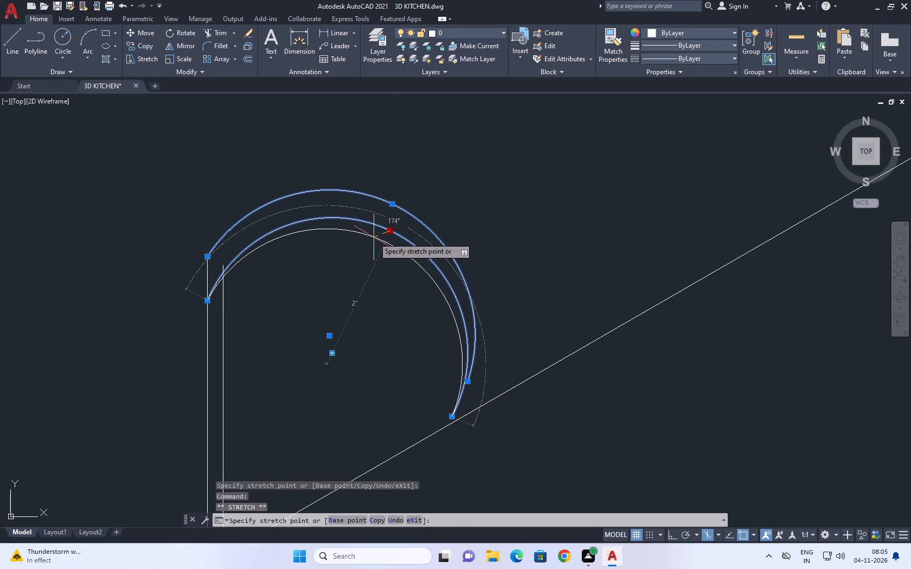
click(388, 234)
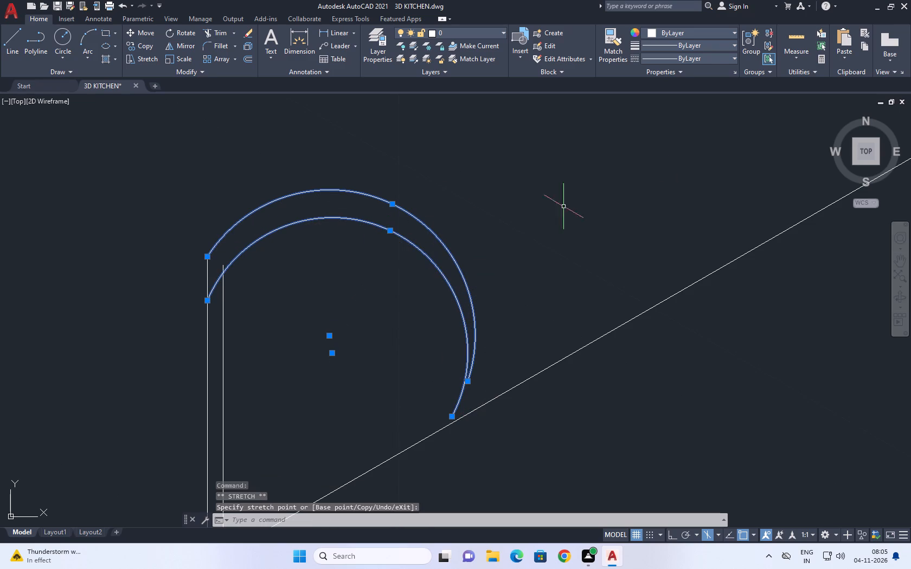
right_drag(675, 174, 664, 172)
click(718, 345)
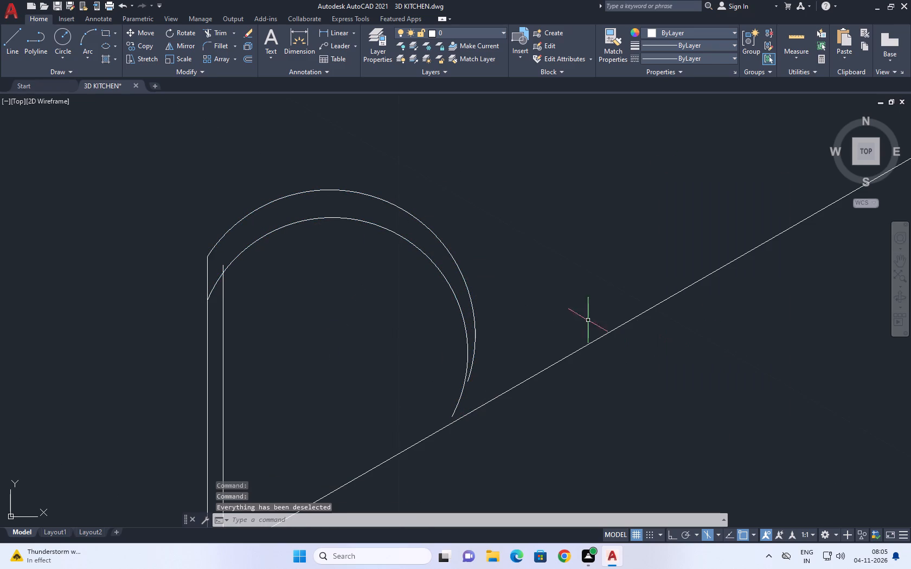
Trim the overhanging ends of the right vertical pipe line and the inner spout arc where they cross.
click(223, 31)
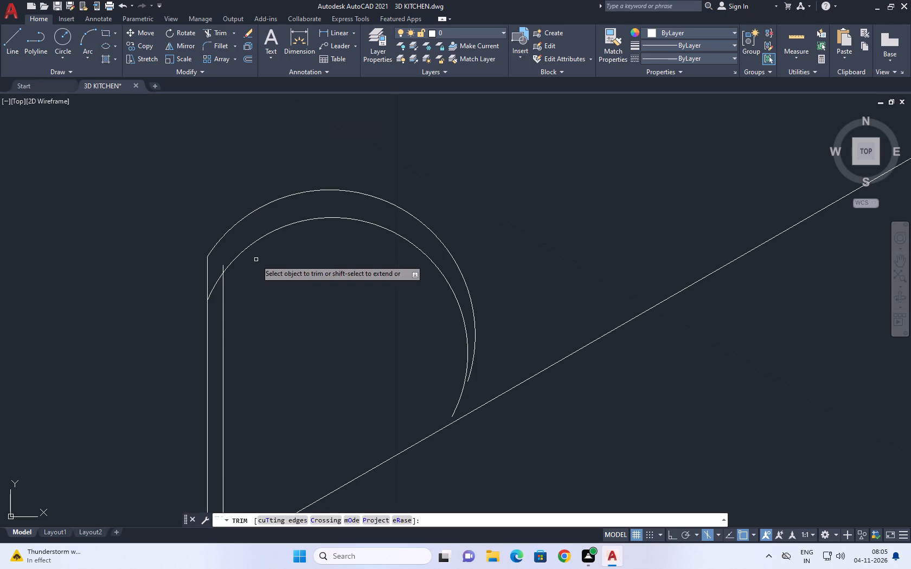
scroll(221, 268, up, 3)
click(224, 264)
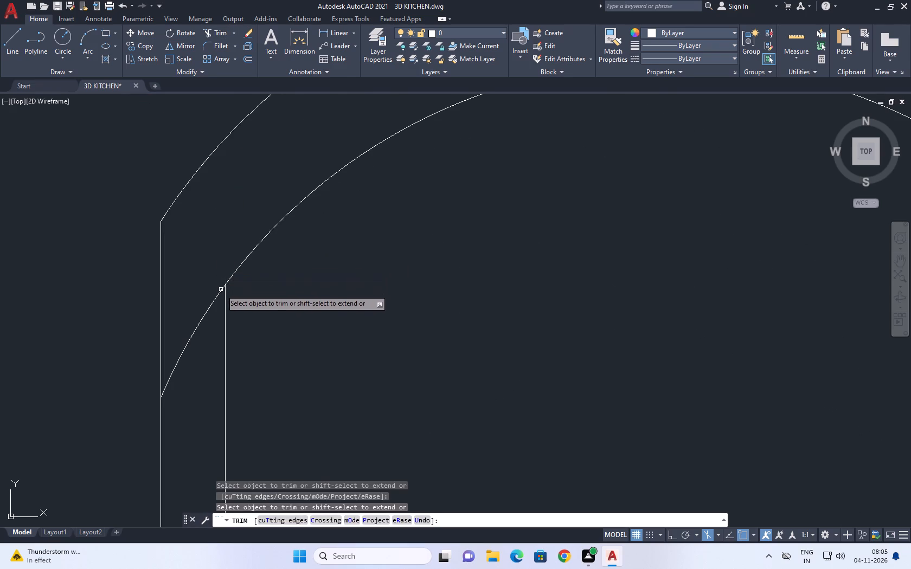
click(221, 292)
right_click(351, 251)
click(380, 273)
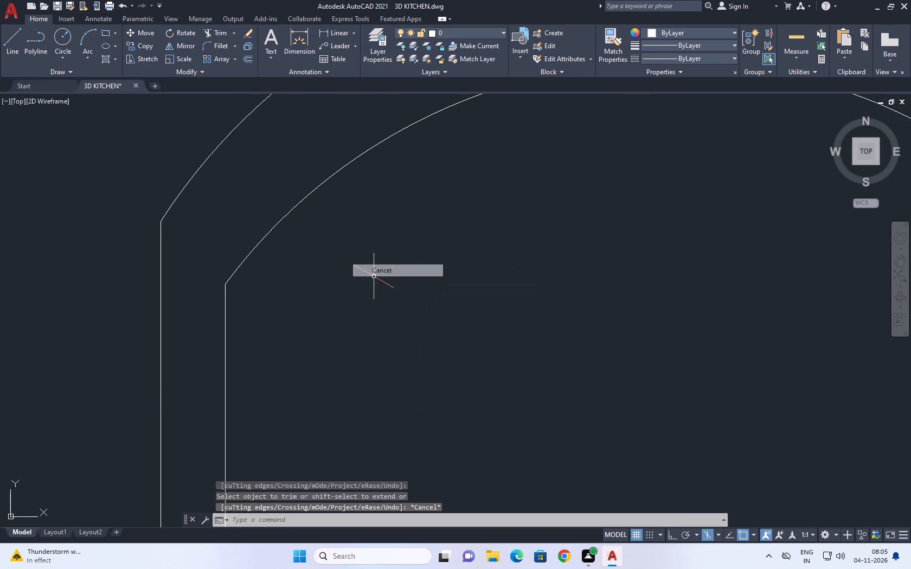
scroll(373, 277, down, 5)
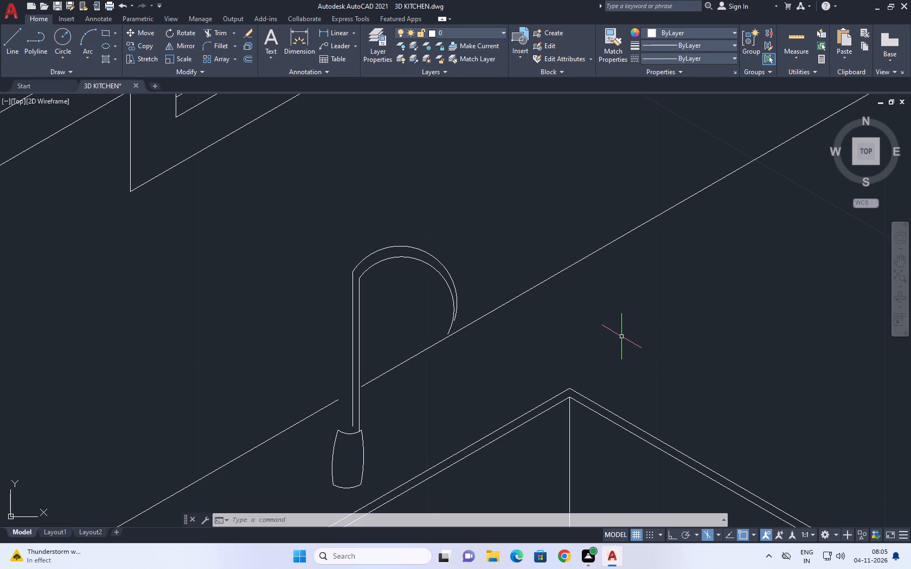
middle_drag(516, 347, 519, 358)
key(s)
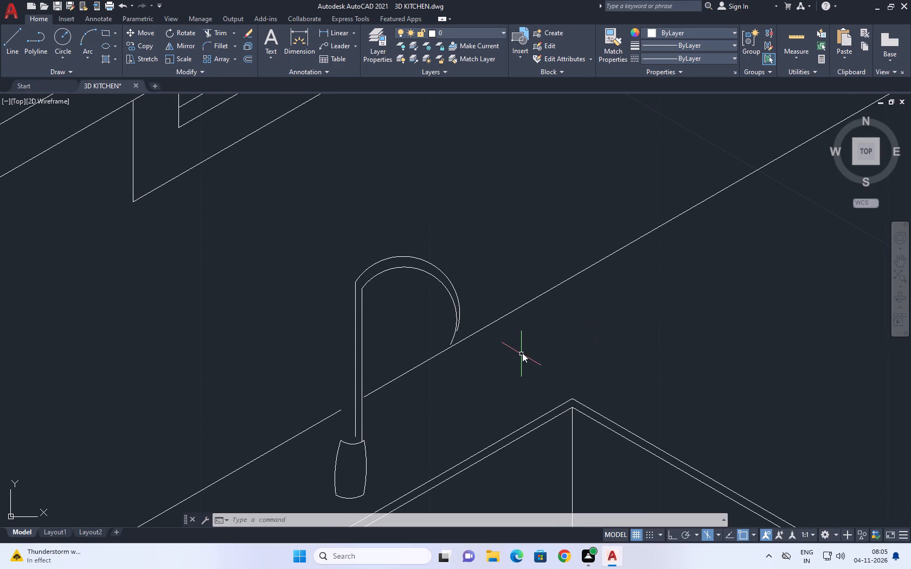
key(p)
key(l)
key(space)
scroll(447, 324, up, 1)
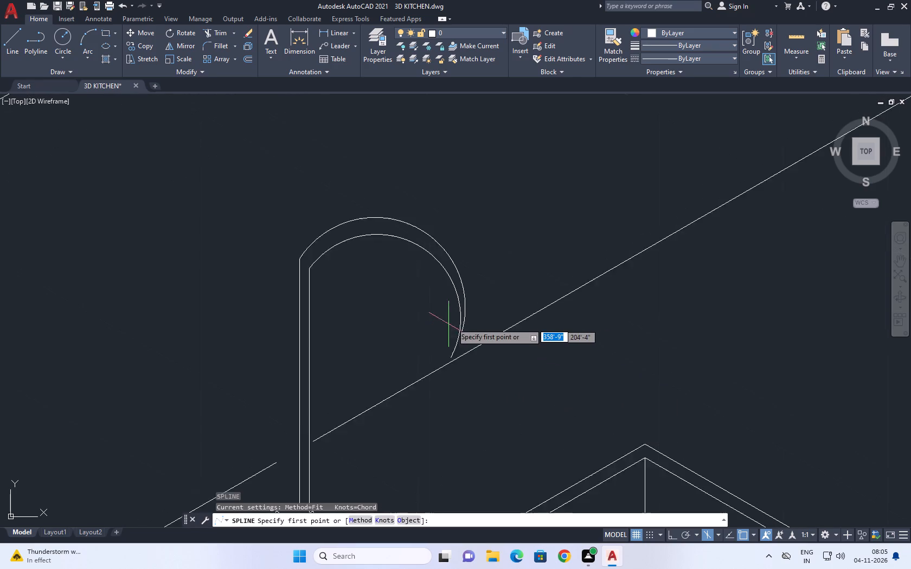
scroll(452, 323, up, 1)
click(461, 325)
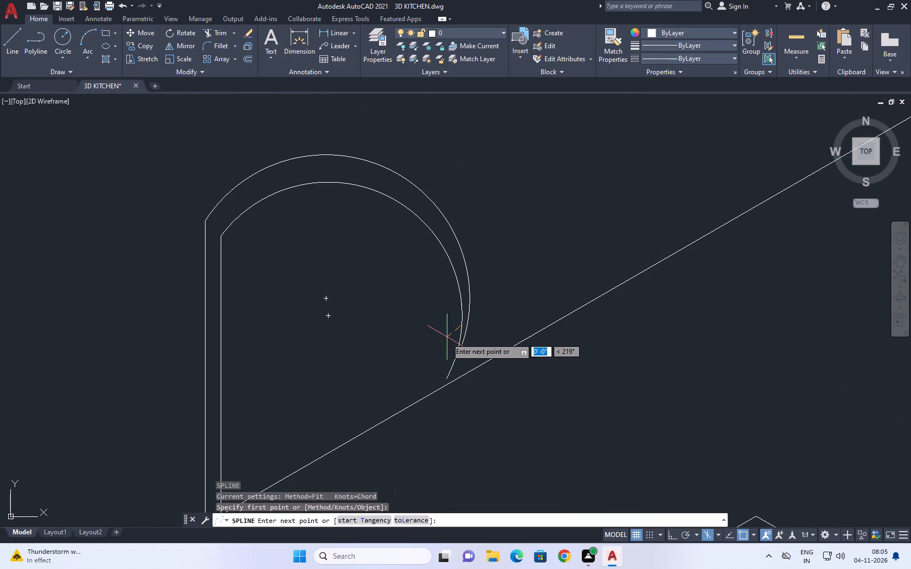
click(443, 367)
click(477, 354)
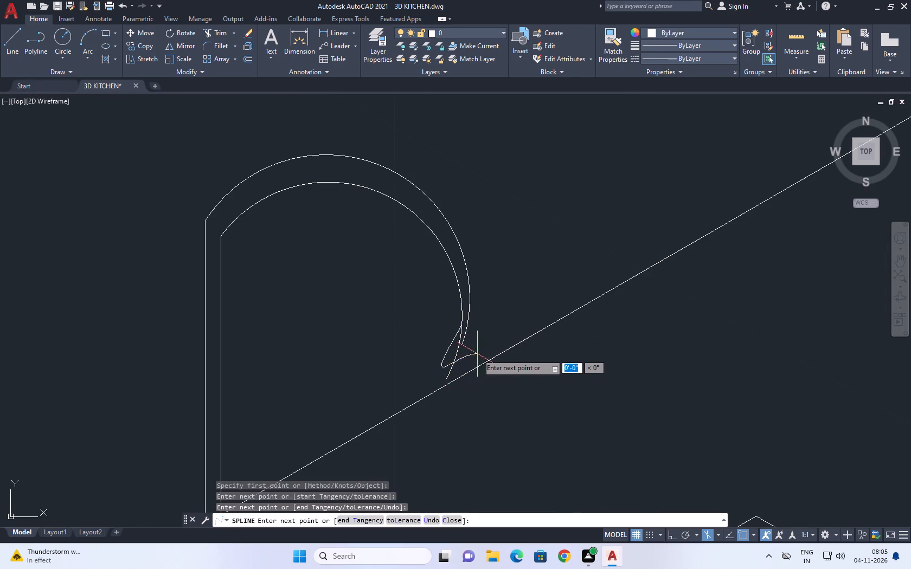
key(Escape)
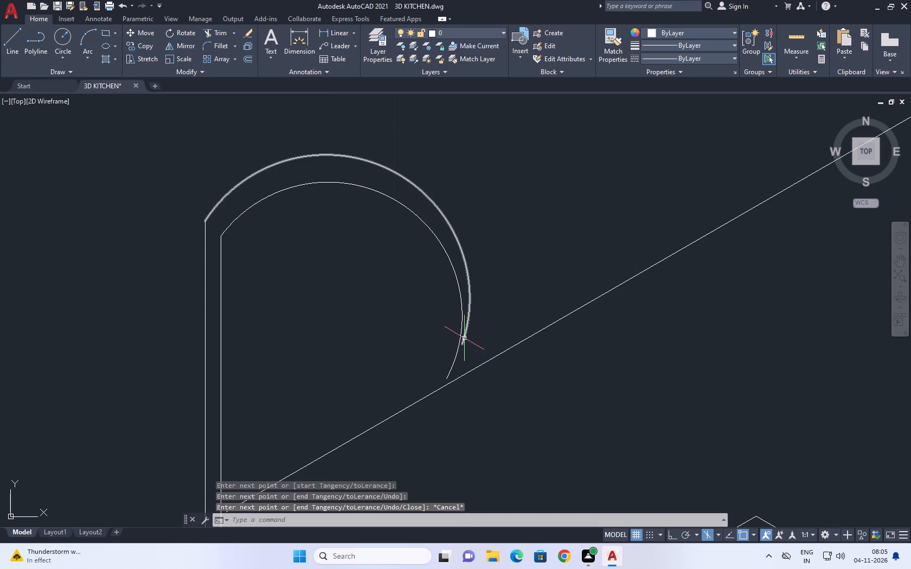
Erase the entire tap behind the basin, including its base, vertical pipe lines and spout arcs.
middle_drag(464, 338, 472, 359)
scroll(387, 289, down, 4)
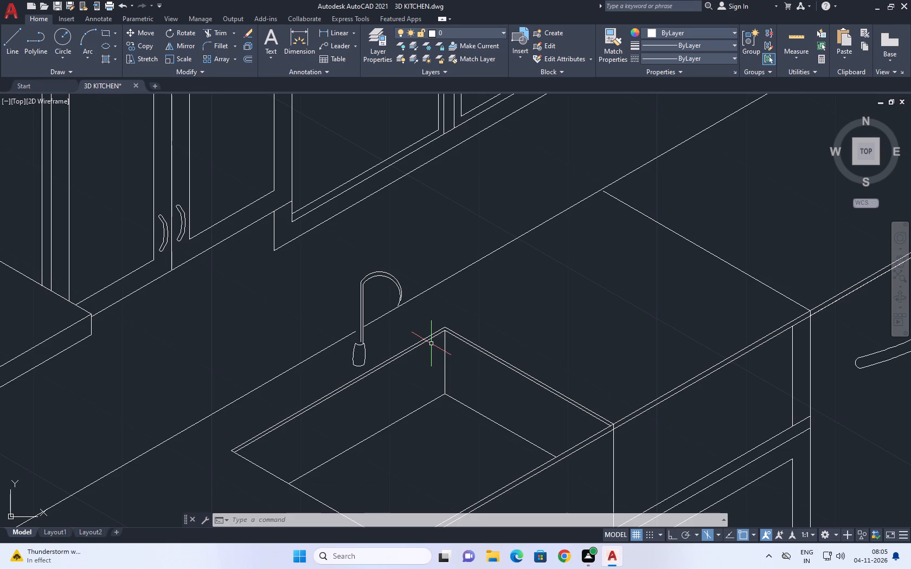
scroll(360, 344, up, 4)
drag(364, 325, 355, 318)
click(338, 308)
scroll(367, 310, down, 4)
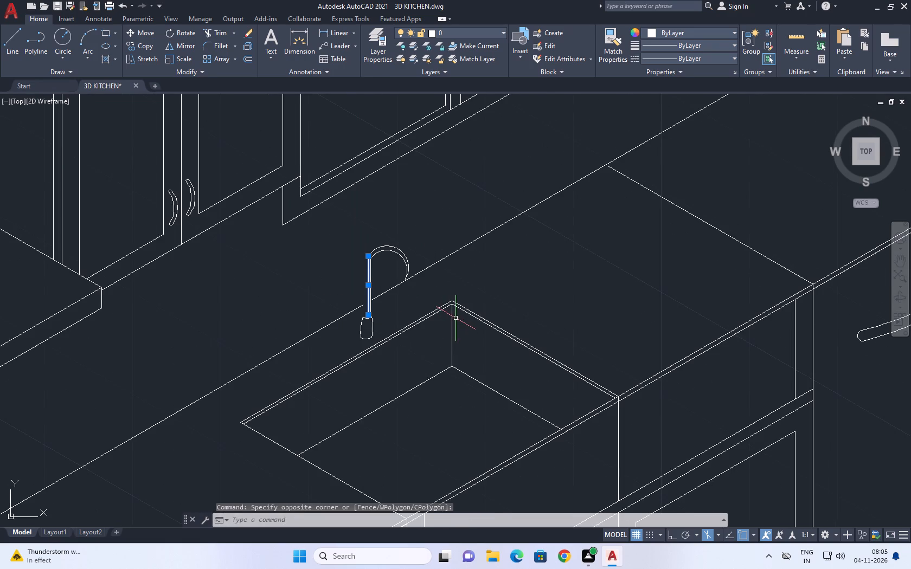
key(Delete)
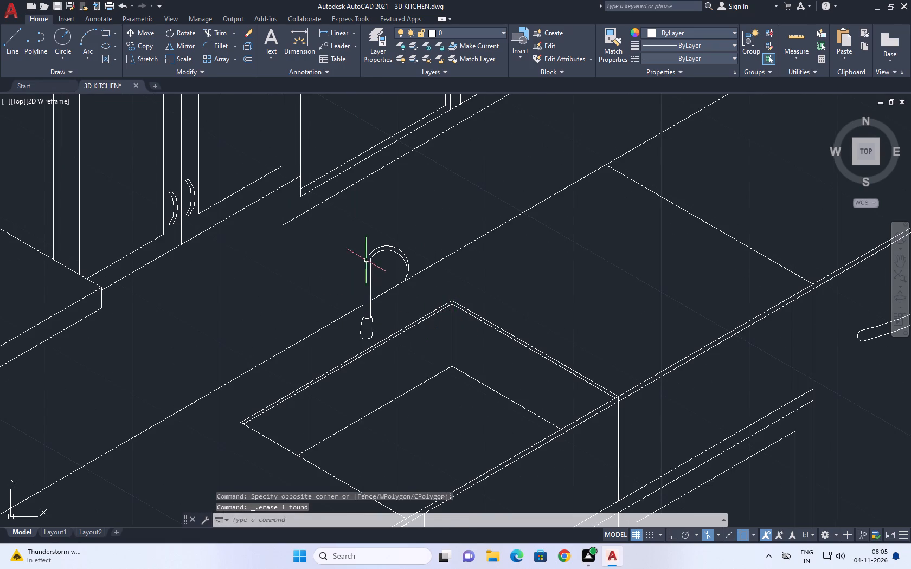
drag(329, 214, 338, 225)
drag(412, 387, 419, 390)
key(Delete)
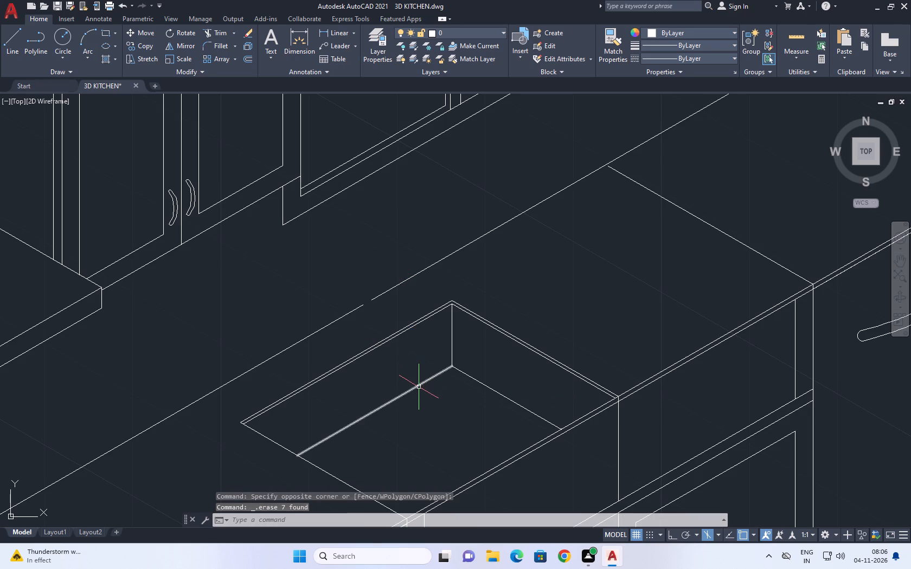
Stretch the counter's rear edge line to the end of its neighbouring segment, closing the gap behind the basin.
middle_drag(454, 405, 415, 352)
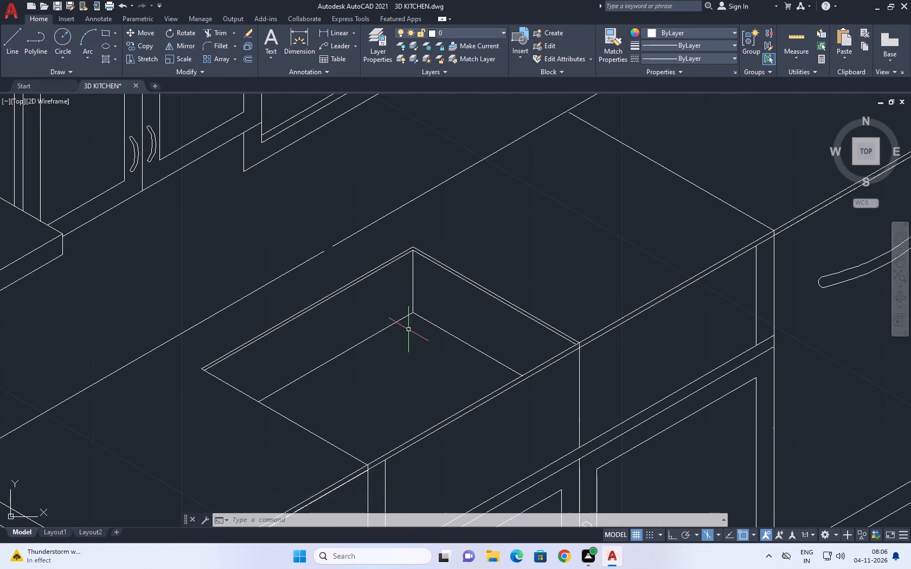
scroll(334, 243, up, 3)
click(334, 249)
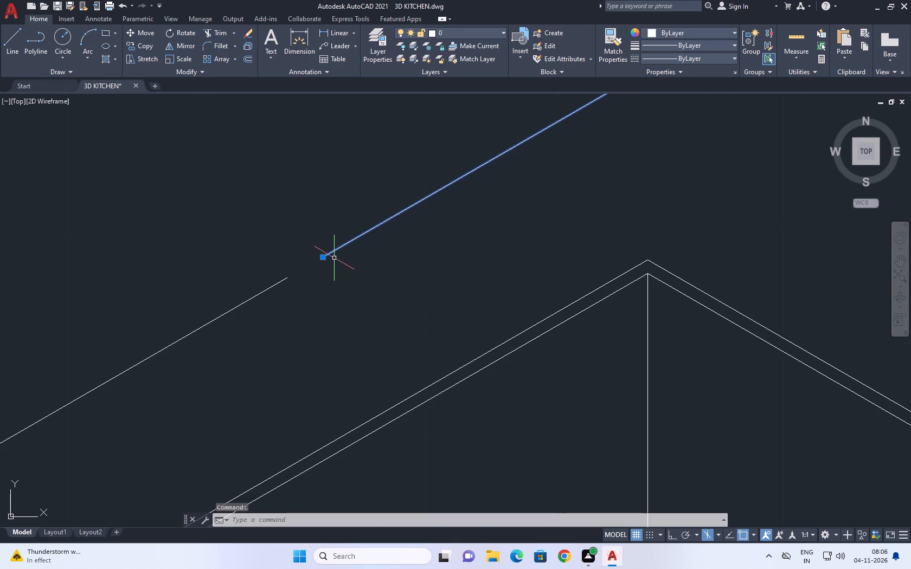
click(320, 256)
click(285, 279)
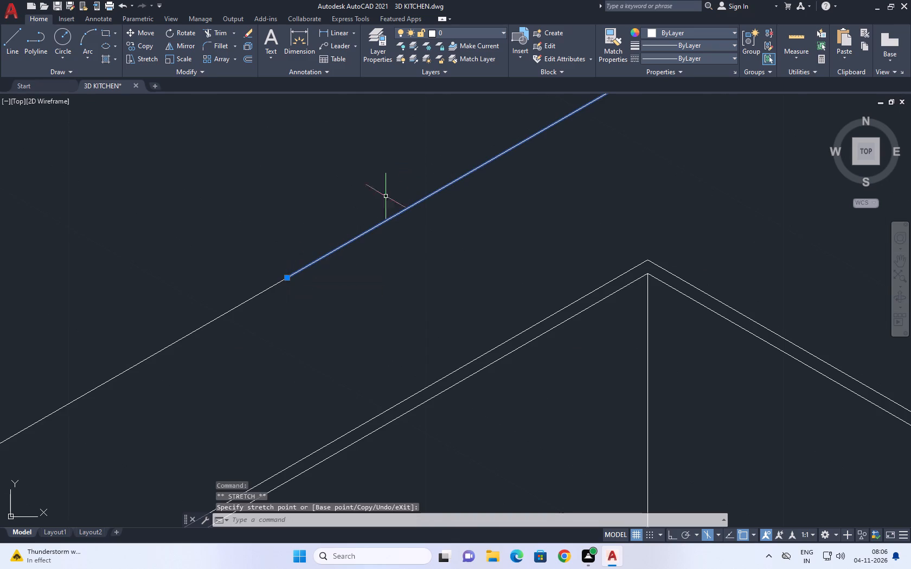
right_drag(368, 164, 362, 163)
click(420, 346)
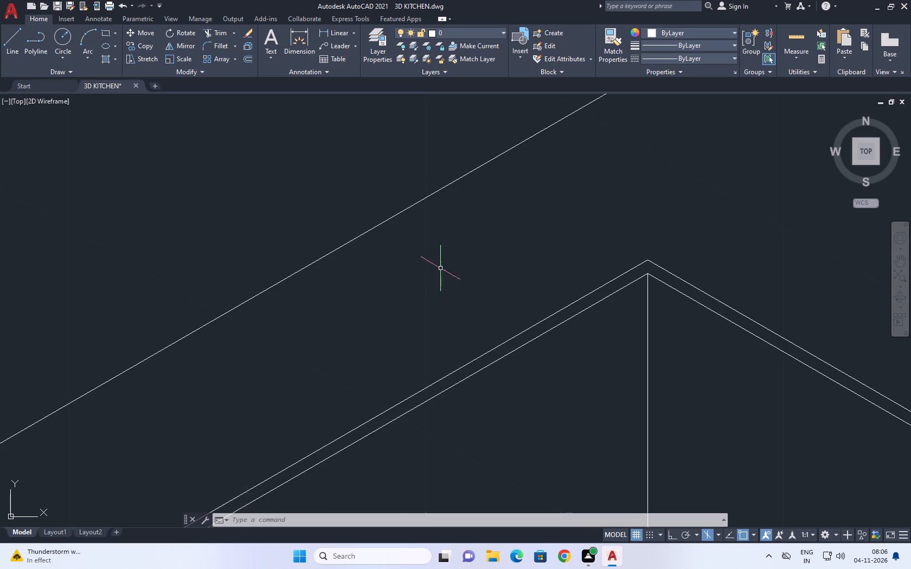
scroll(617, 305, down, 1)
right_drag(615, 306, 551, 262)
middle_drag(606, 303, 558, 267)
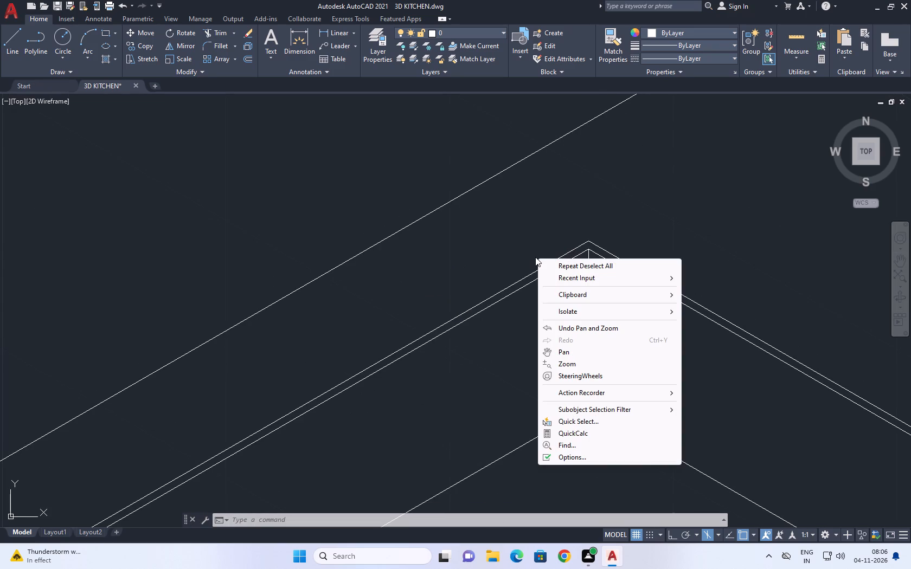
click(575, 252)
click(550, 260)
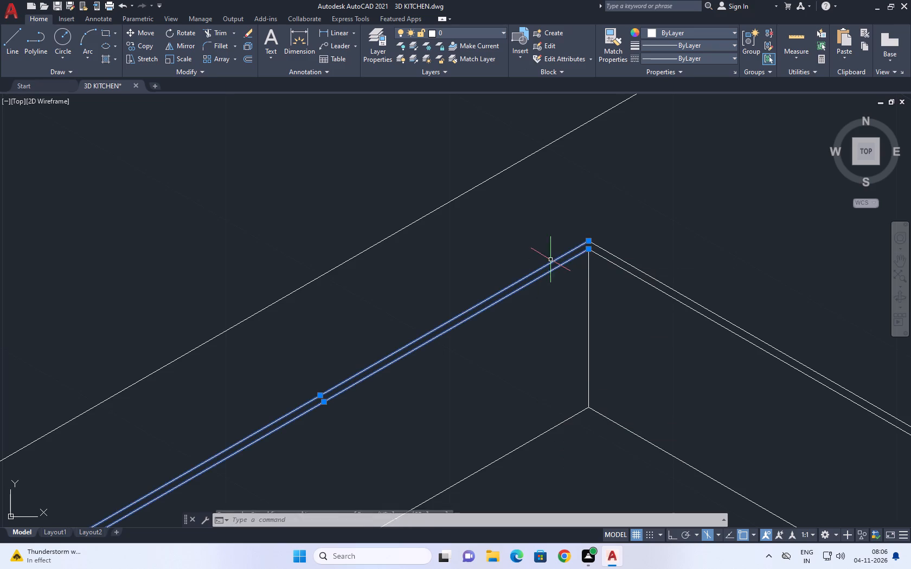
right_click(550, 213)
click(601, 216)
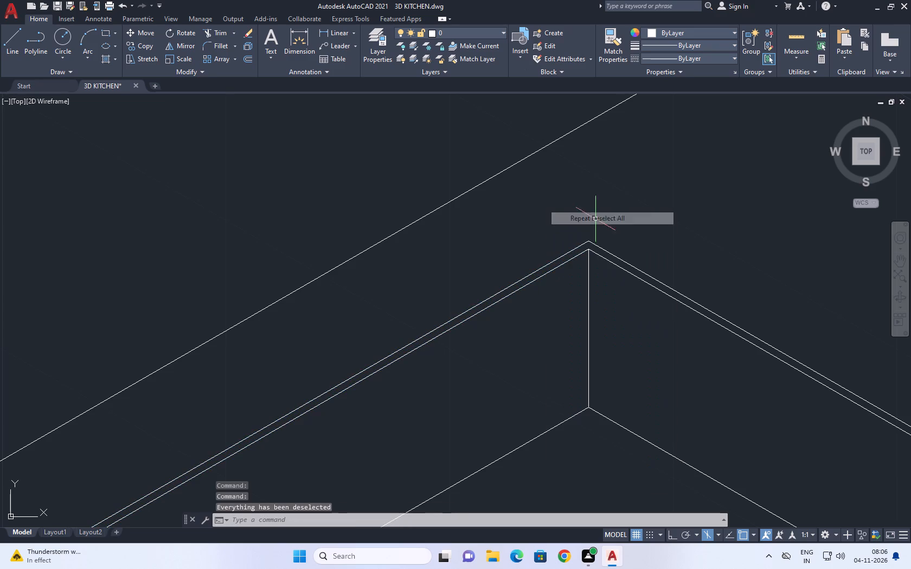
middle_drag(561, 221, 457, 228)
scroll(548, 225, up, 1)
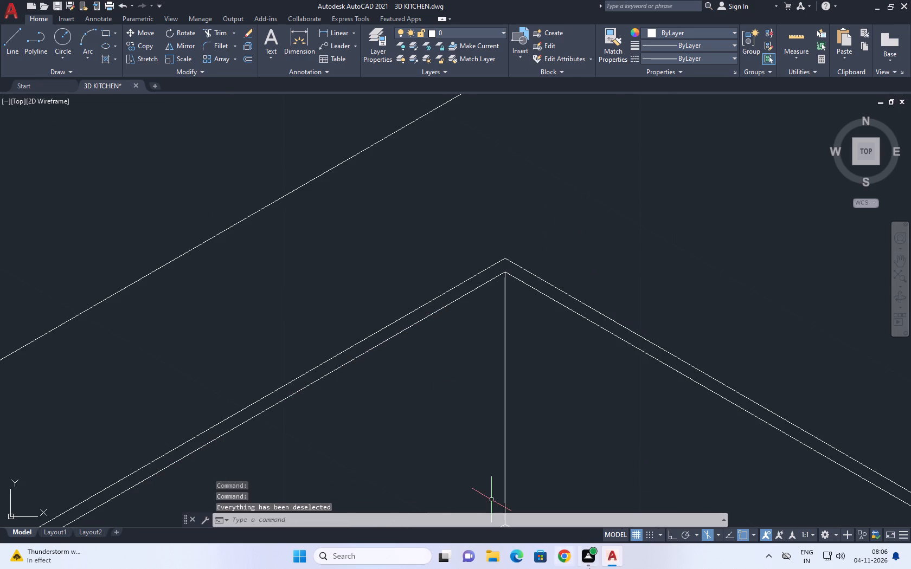
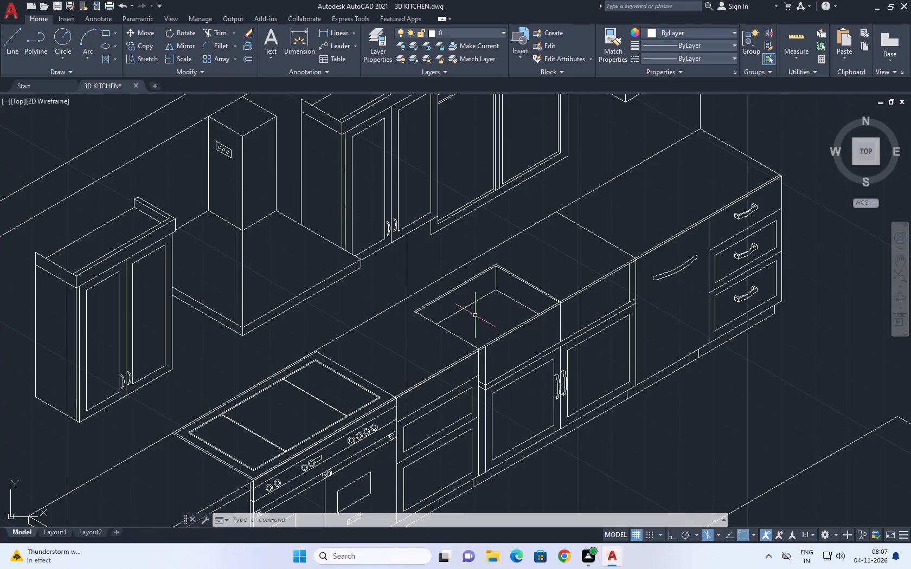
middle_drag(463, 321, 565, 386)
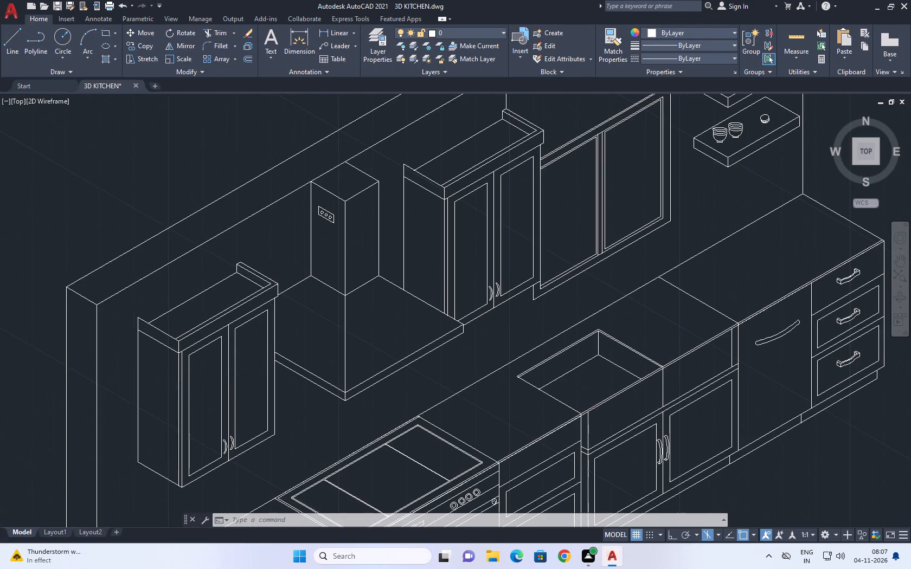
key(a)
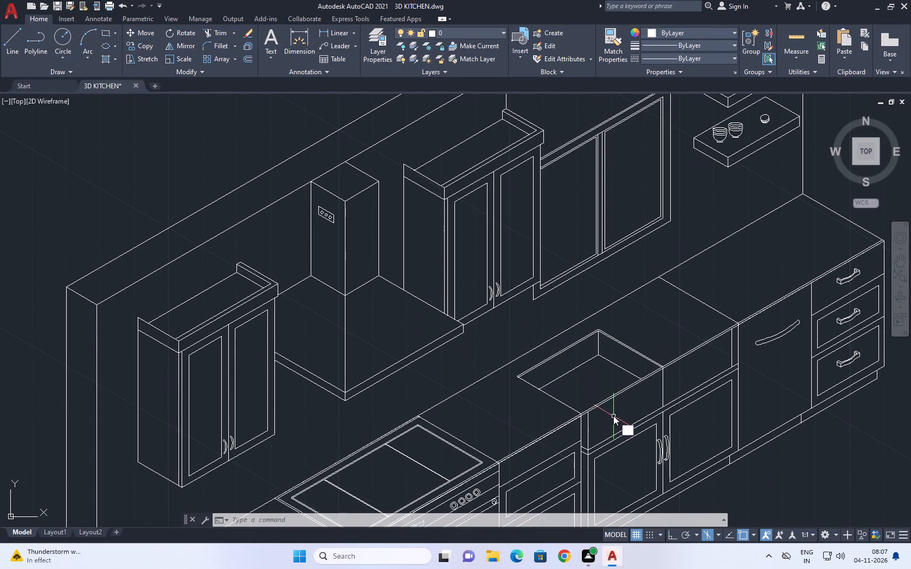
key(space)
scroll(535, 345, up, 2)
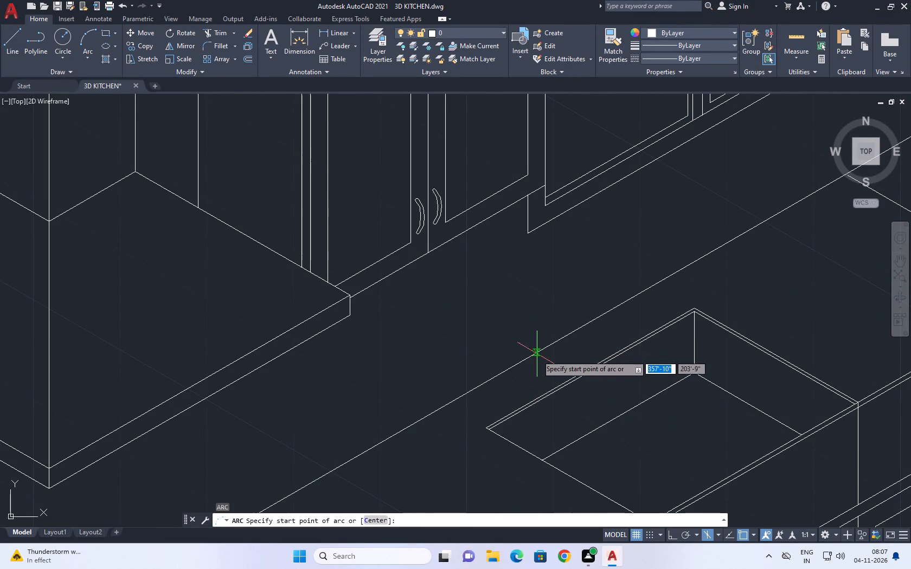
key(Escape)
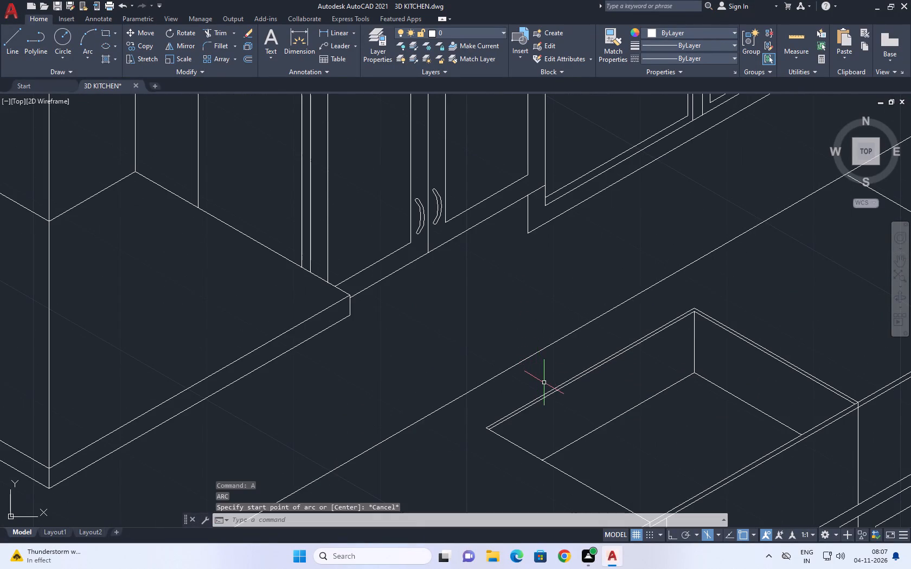
Draw a small figure-eight spline on the countertop between the sink's back edge and the wall line.
text(SPL)
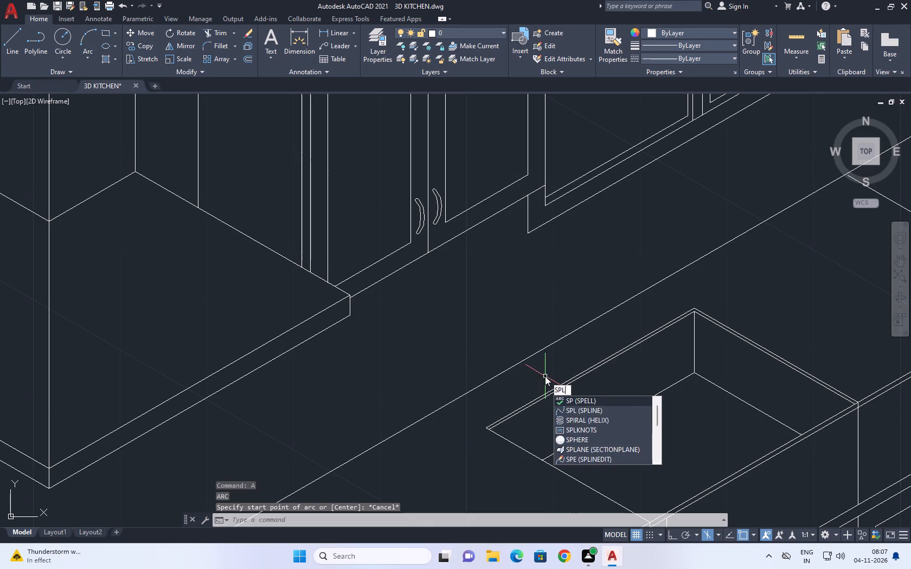
key(space)
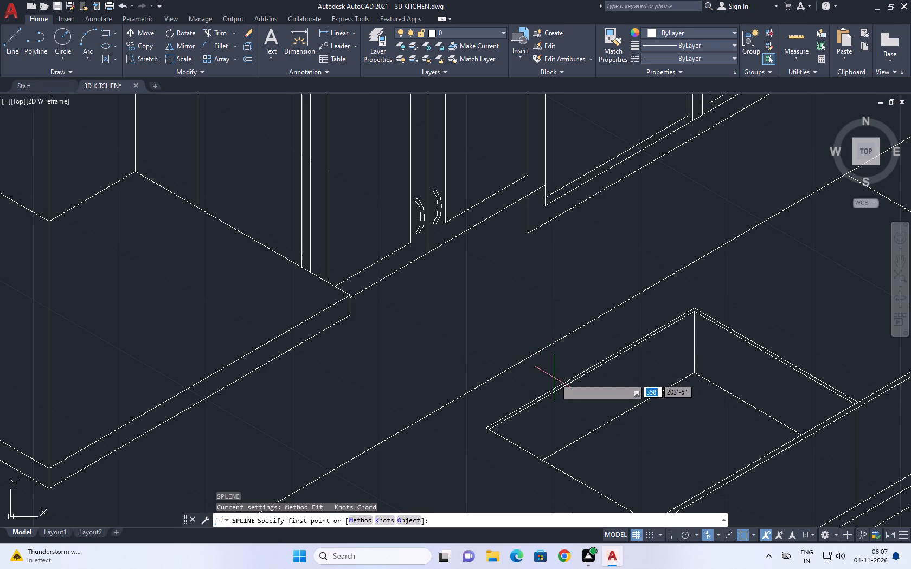
scroll(551, 388, up, 2)
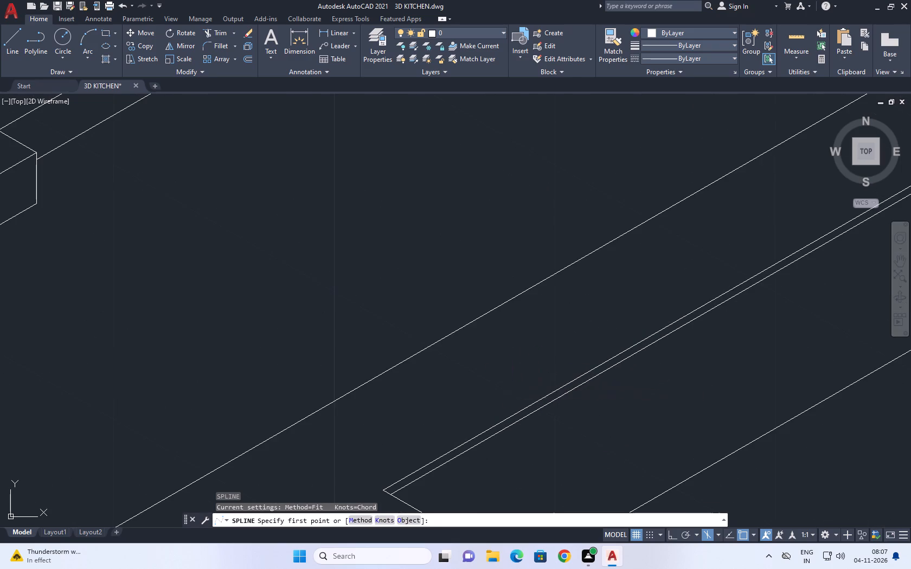
click(508, 380)
click(518, 343)
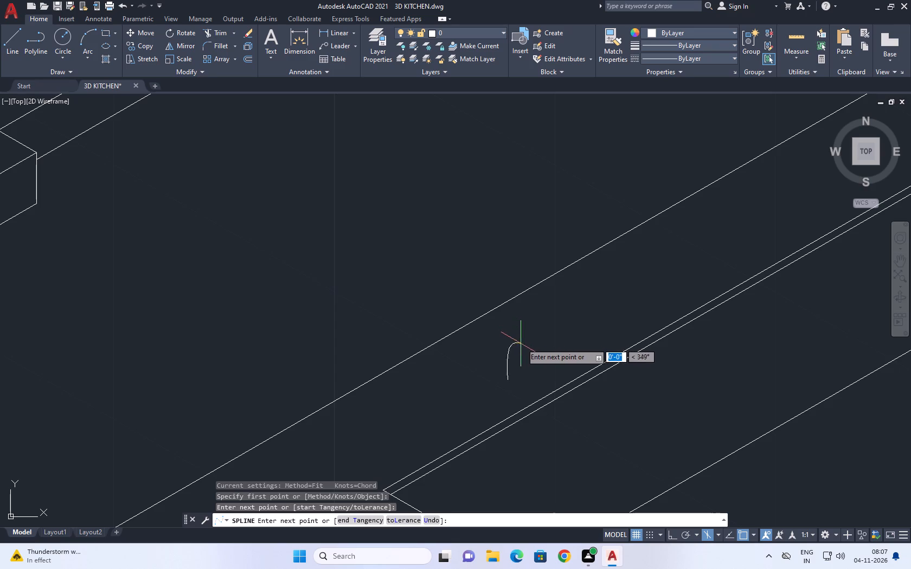
click(564, 314)
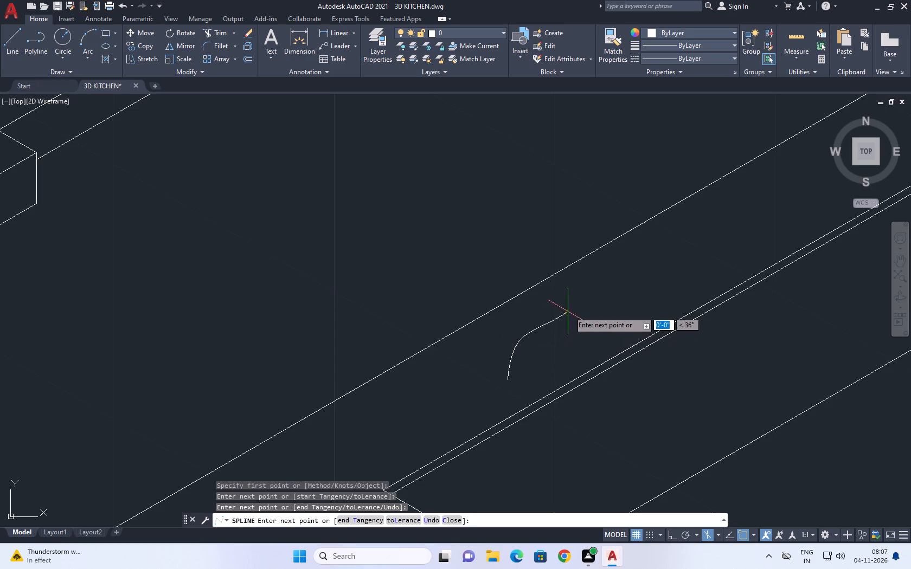
click(531, 299)
click(529, 335)
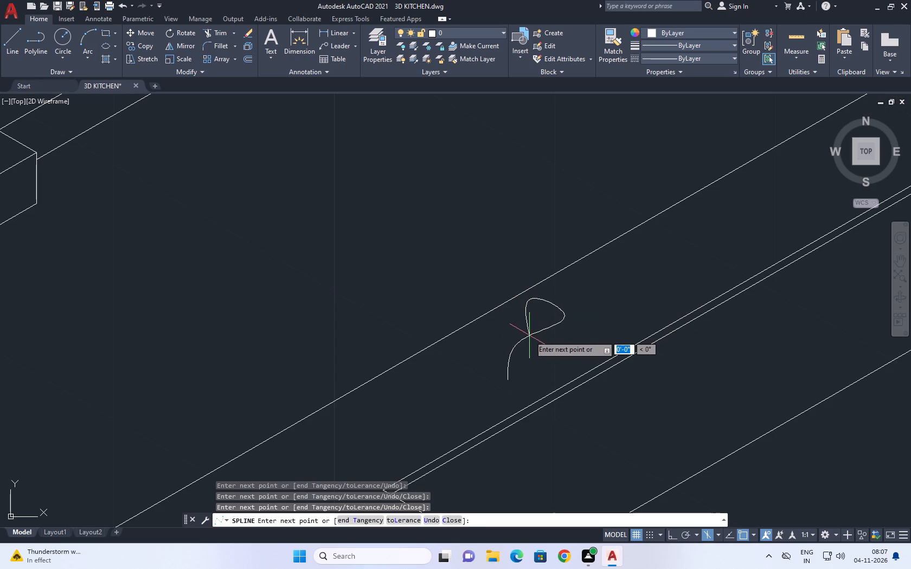
click(538, 372)
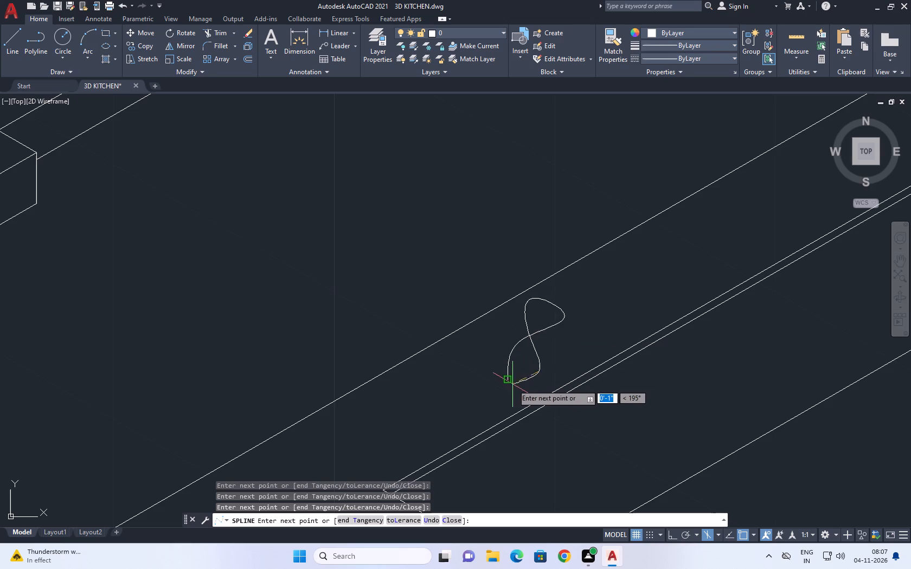
click(505, 380)
key(space)
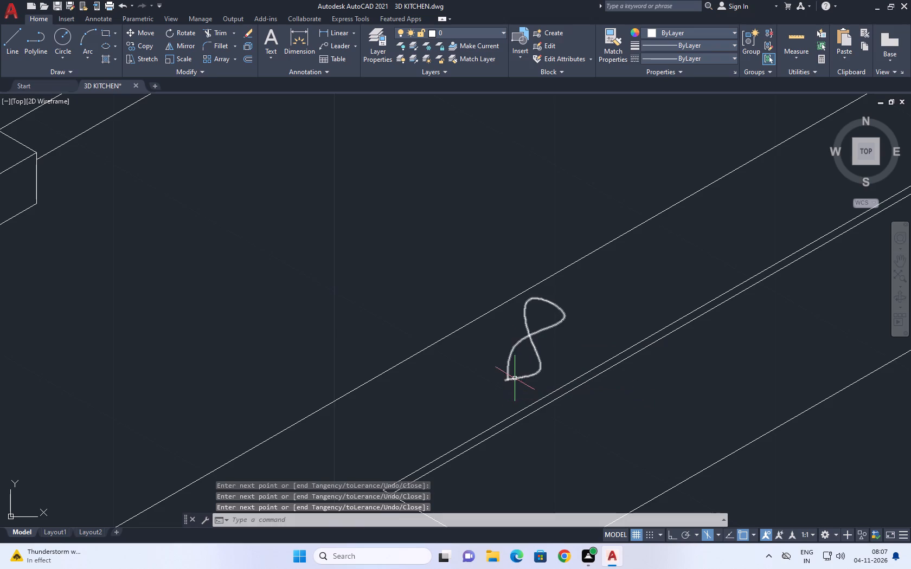
Stretch the spline's overshooting end fit point onto its start point to close the lower loop.
scroll(515, 373, up, 5)
click(515, 372)
click(503, 385)
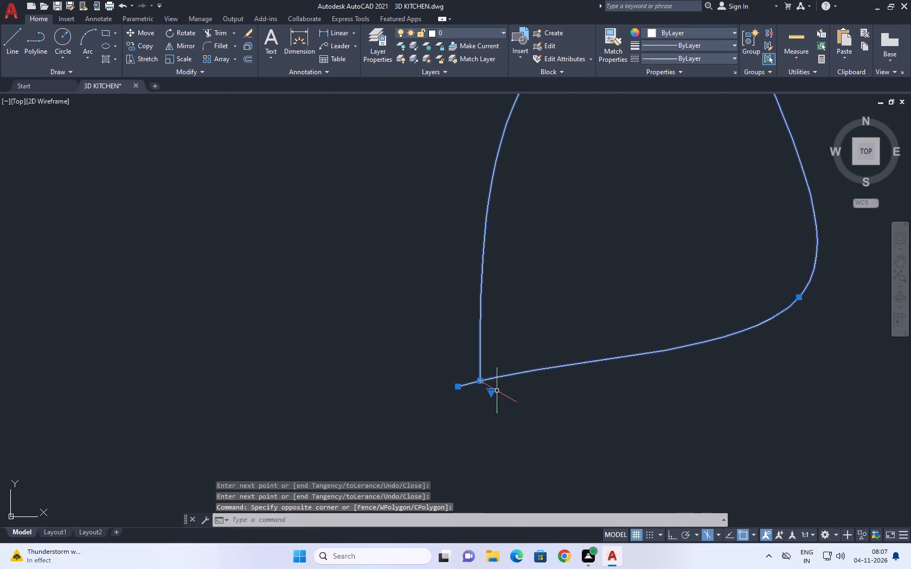
click(458, 387)
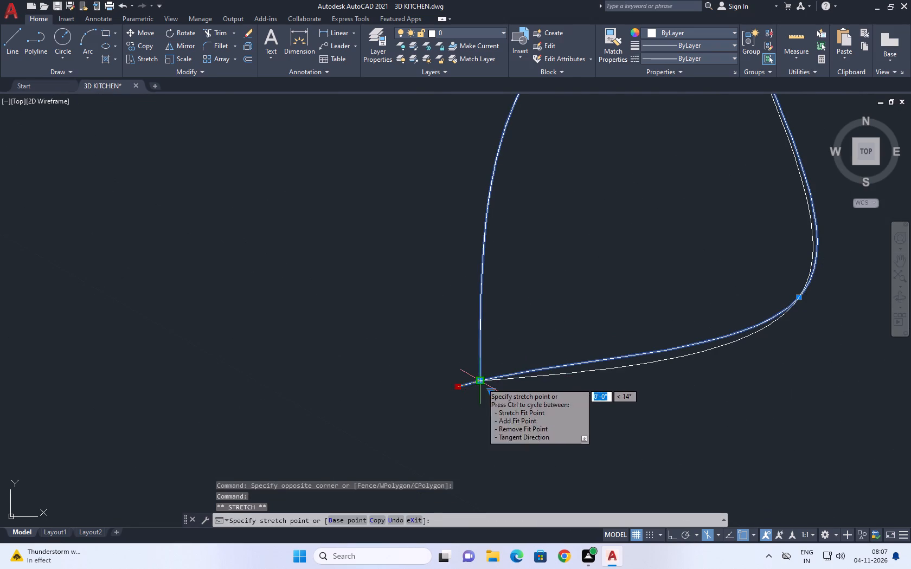
click(482, 383)
Widen the spline's lower loop by stretching its upper-left and lower-right fit points outward, and deselect it.
scroll(534, 381, down, 1)
middle_drag(574, 371, 447, 405)
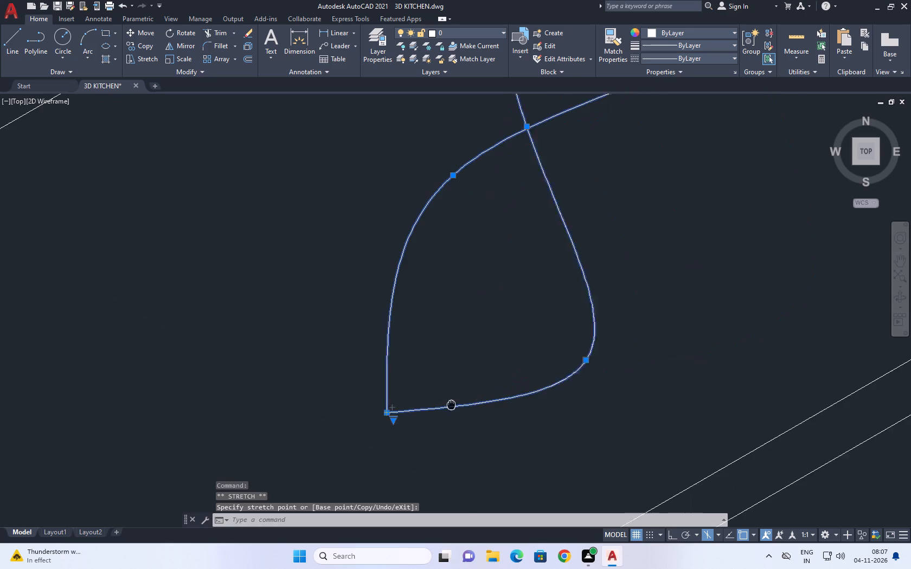
middle_drag(447, 405, 443, 401)
scroll(541, 338, down, 2)
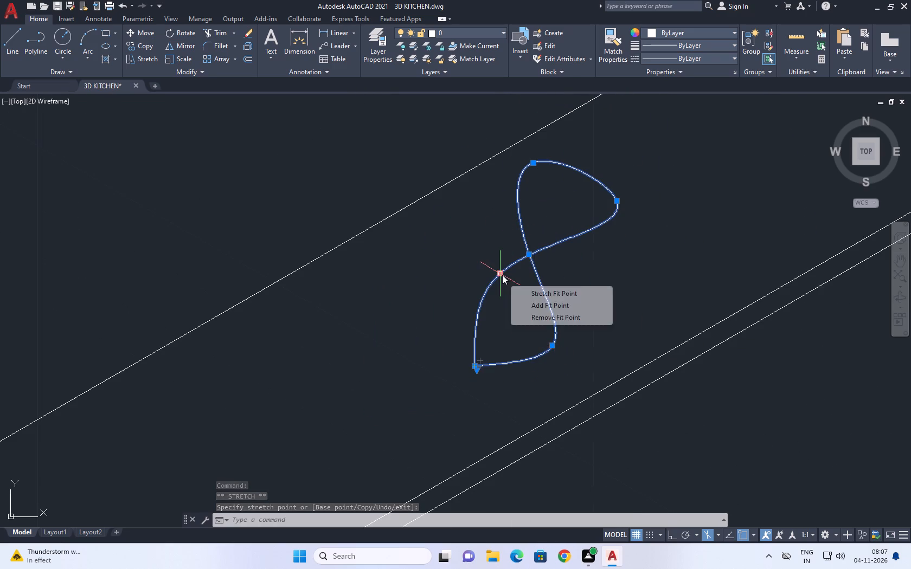
click(502, 275)
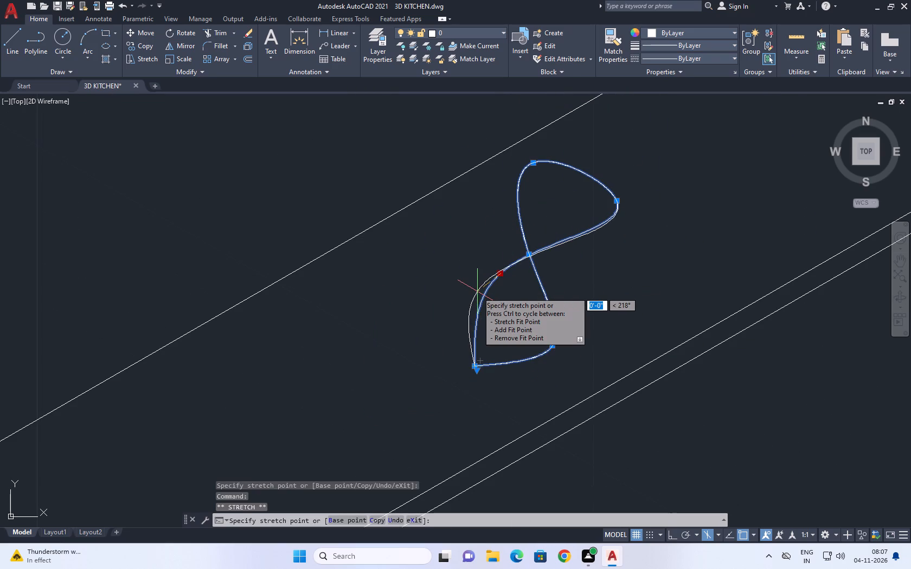
click(477, 292)
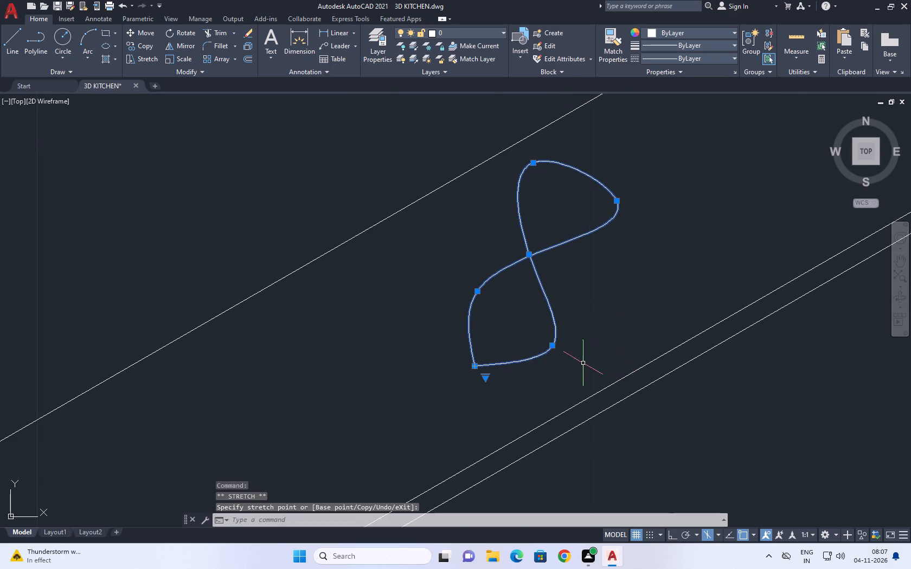
click(553, 346)
click(563, 339)
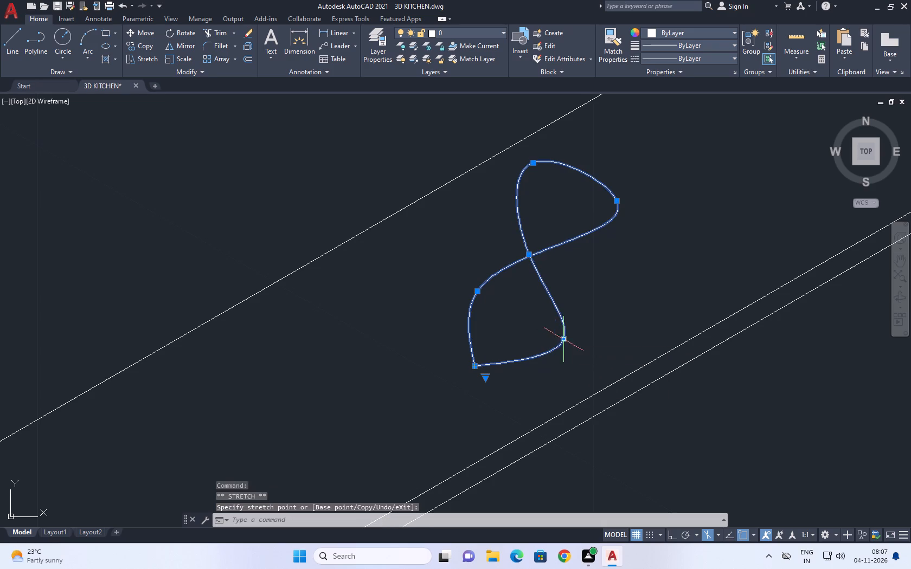
click(477, 292)
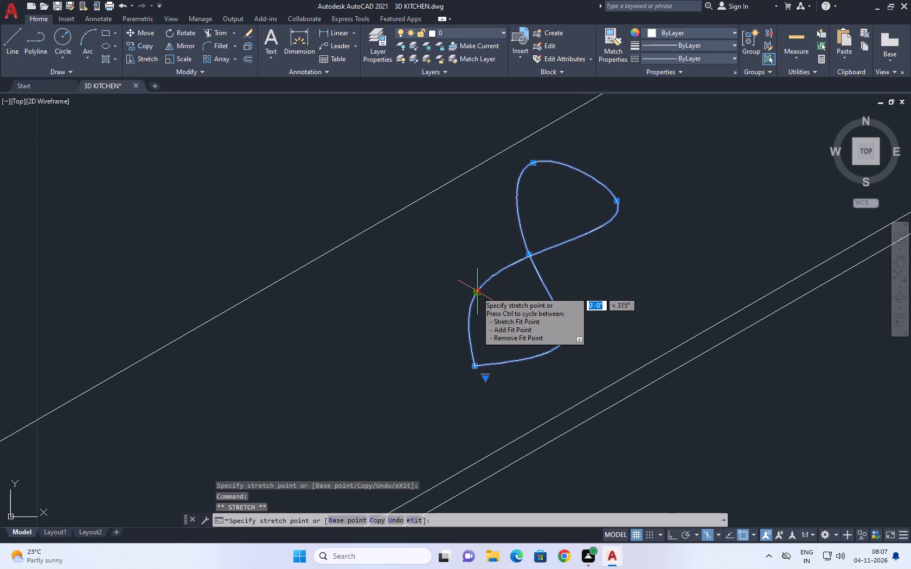
click(470, 288)
middle_drag(580, 214, 554, 236)
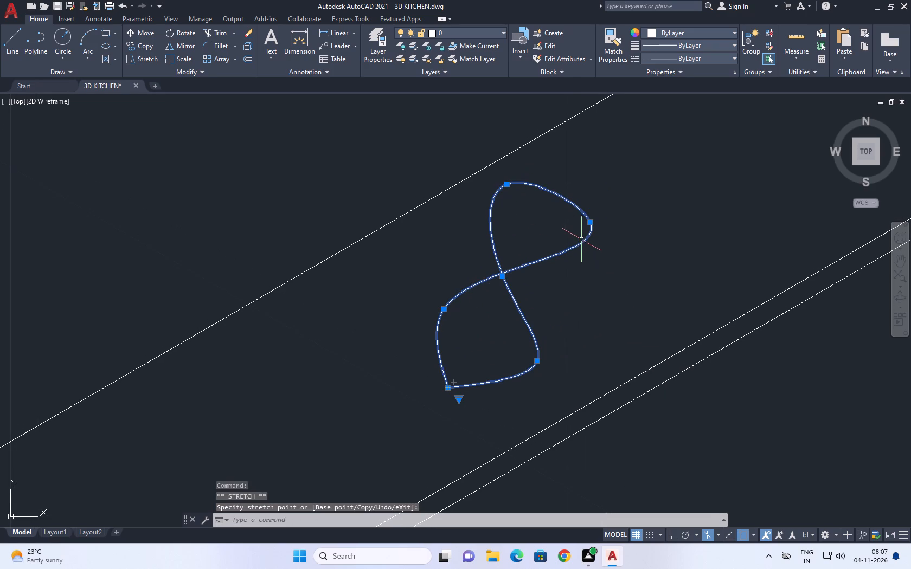
right_click(628, 199)
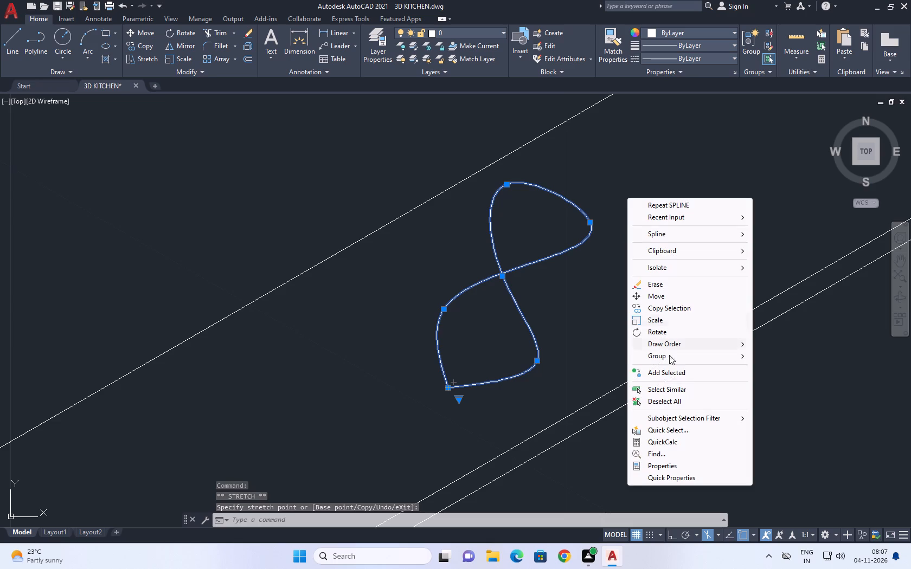
click(665, 400)
Stretch the lower loop's right-hand fit point slightly inward and upward, and deselect the spline.
middle_drag(676, 400, 621, 351)
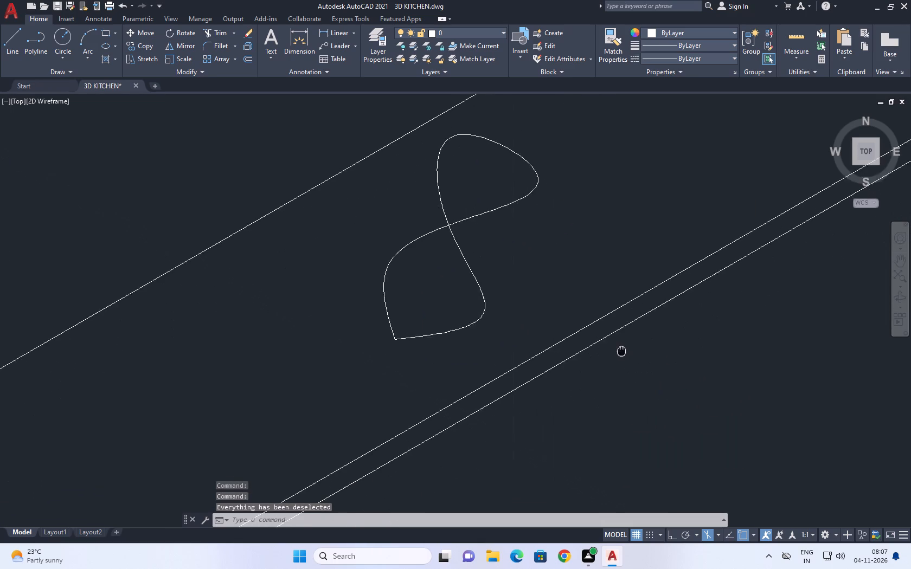
middle_drag(621, 351, 612, 336)
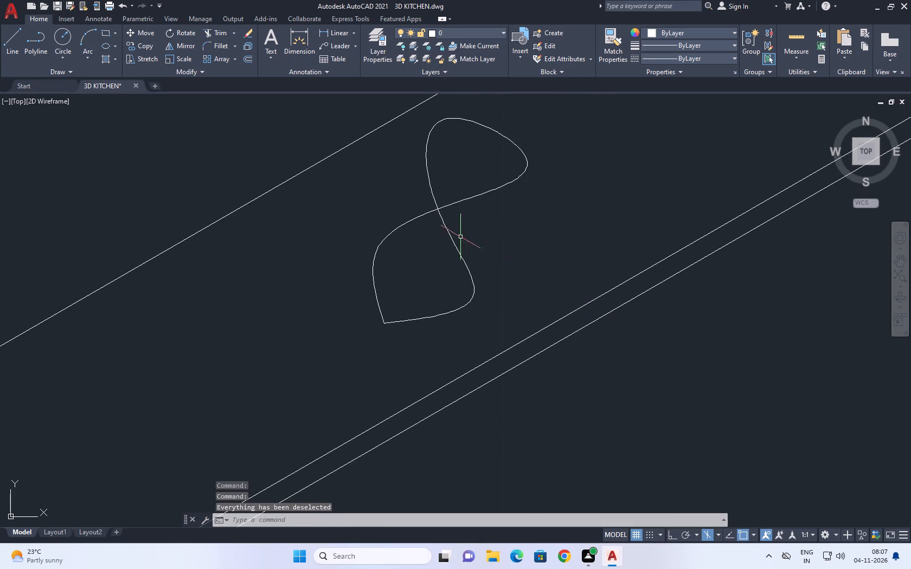
click(489, 291)
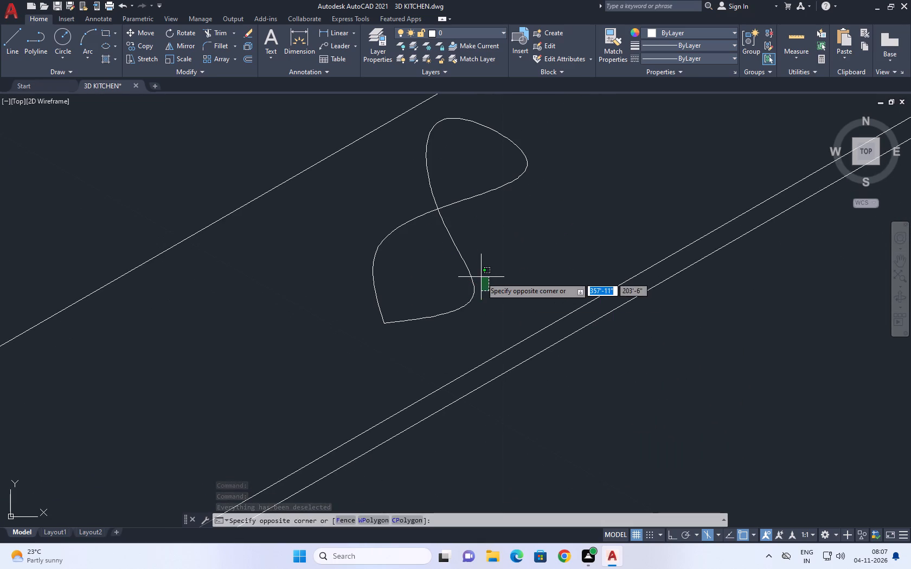
click(477, 282)
click(485, 290)
click(461, 279)
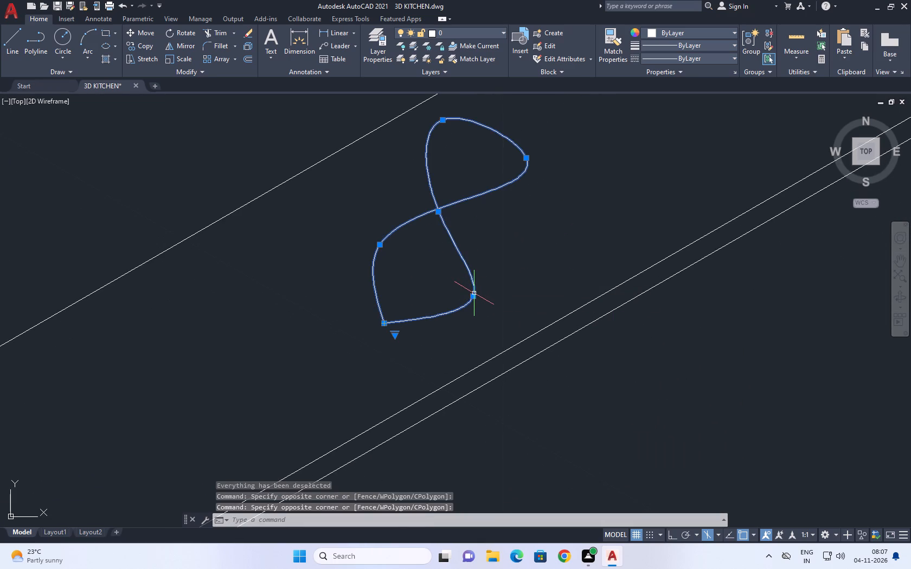
click(475, 294)
click(464, 286)
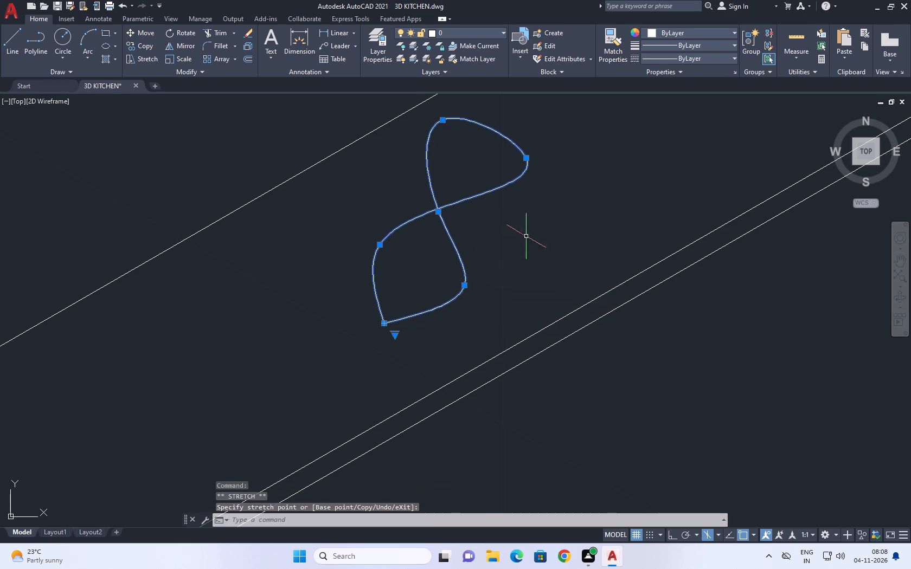
middle_drag(571, 244, 533, 274)
right_click(531, 270)
click(582, 458)
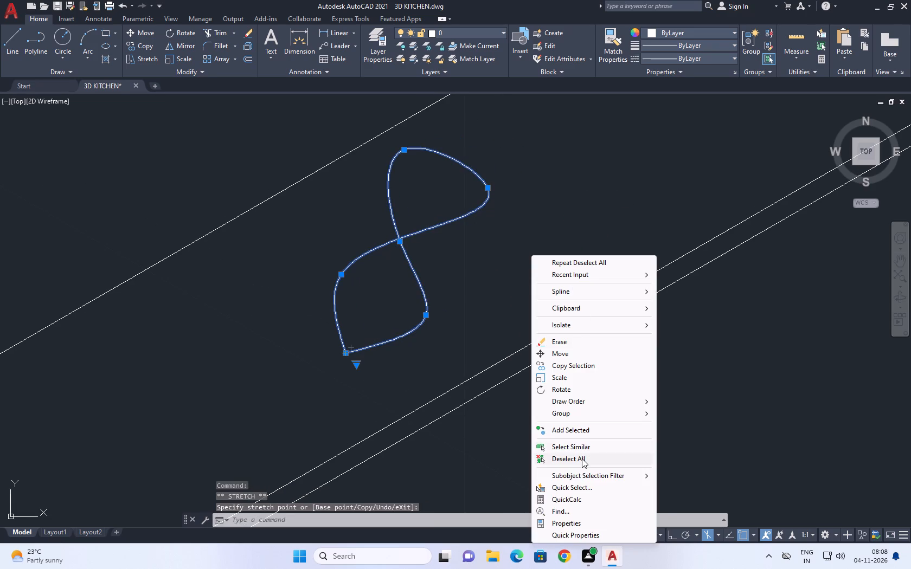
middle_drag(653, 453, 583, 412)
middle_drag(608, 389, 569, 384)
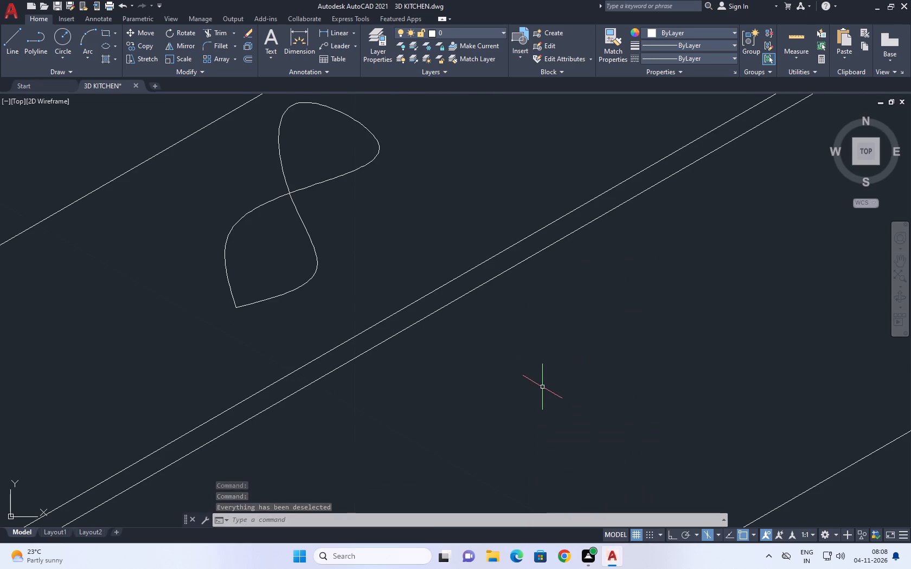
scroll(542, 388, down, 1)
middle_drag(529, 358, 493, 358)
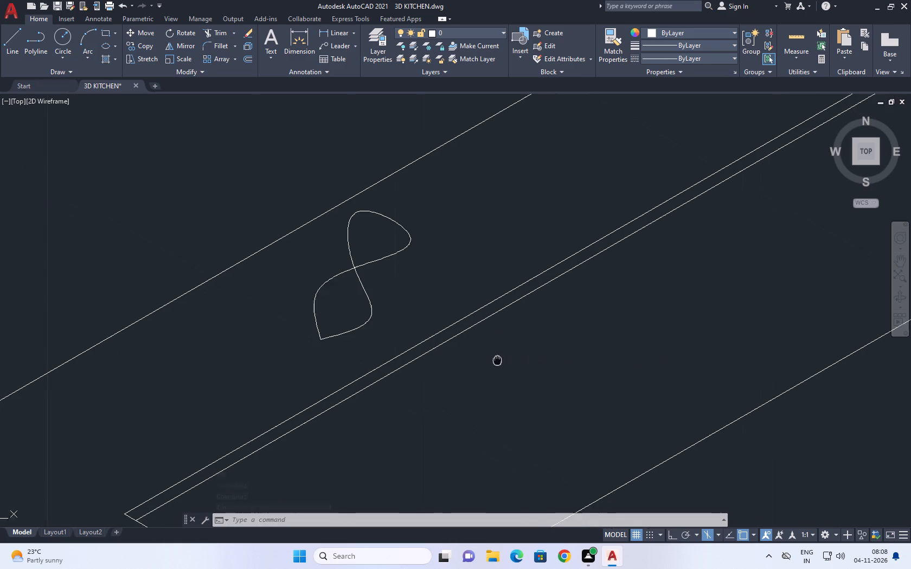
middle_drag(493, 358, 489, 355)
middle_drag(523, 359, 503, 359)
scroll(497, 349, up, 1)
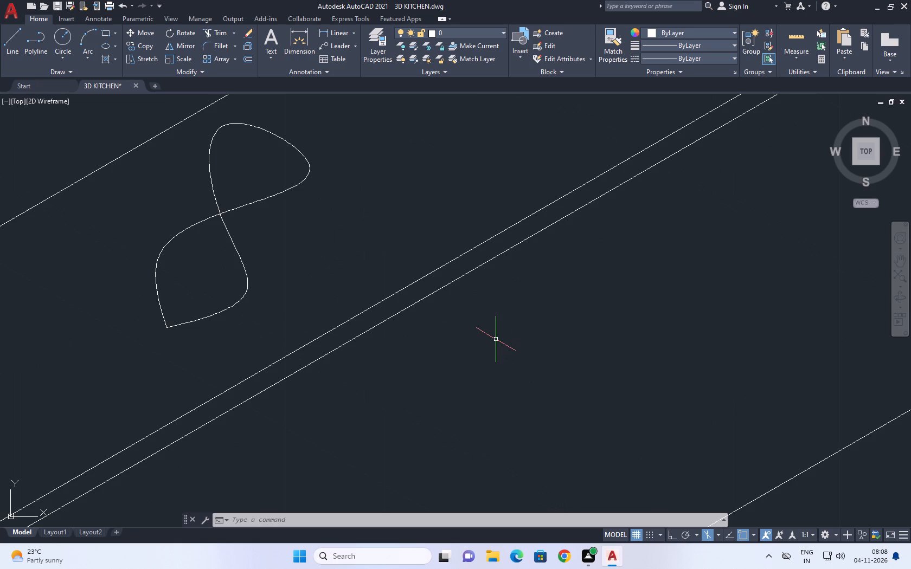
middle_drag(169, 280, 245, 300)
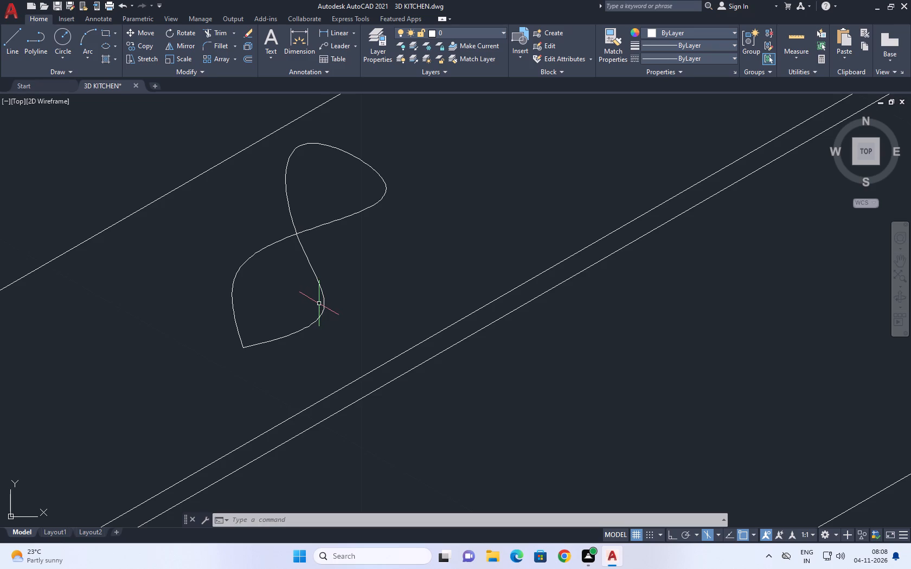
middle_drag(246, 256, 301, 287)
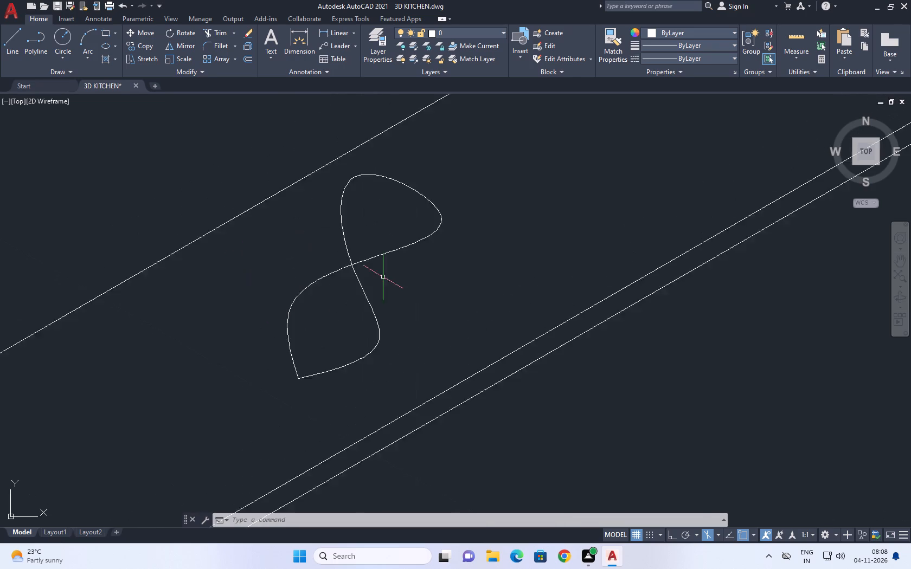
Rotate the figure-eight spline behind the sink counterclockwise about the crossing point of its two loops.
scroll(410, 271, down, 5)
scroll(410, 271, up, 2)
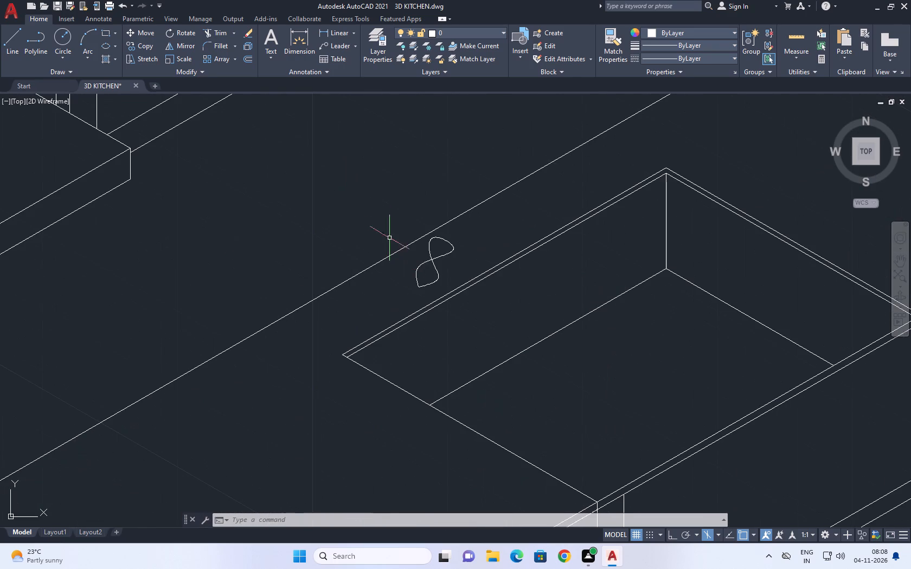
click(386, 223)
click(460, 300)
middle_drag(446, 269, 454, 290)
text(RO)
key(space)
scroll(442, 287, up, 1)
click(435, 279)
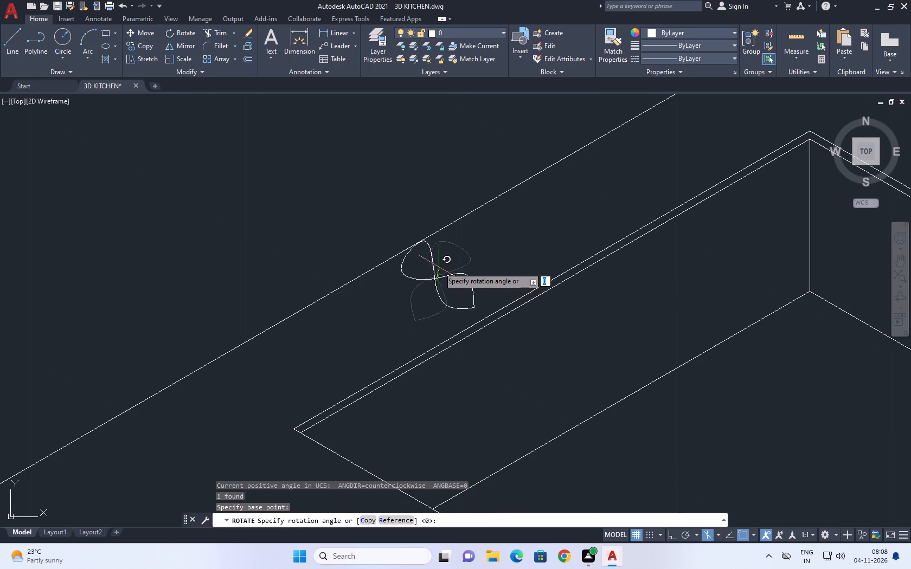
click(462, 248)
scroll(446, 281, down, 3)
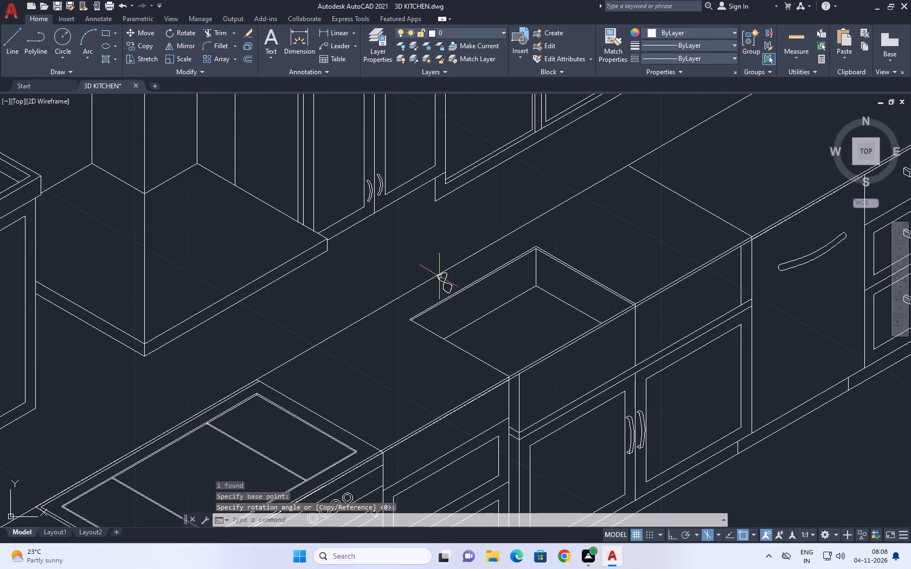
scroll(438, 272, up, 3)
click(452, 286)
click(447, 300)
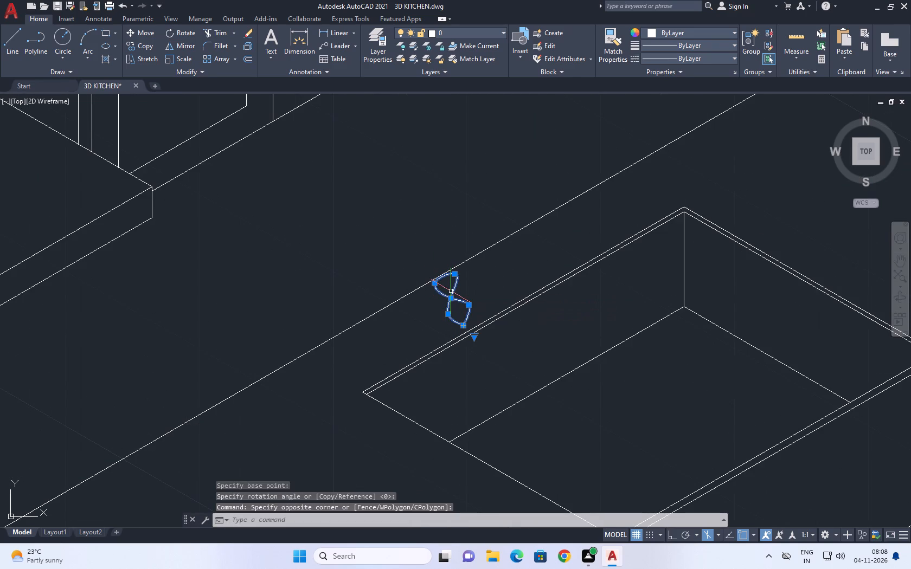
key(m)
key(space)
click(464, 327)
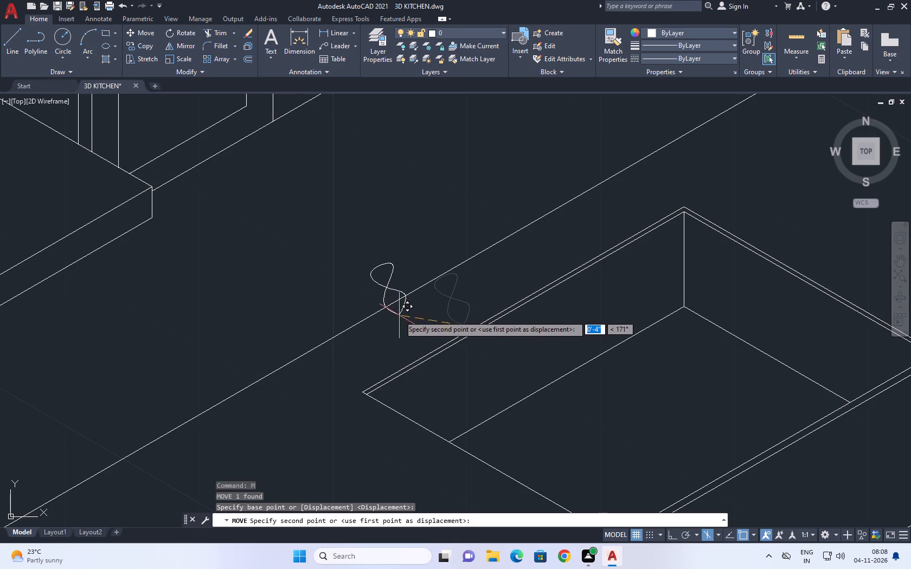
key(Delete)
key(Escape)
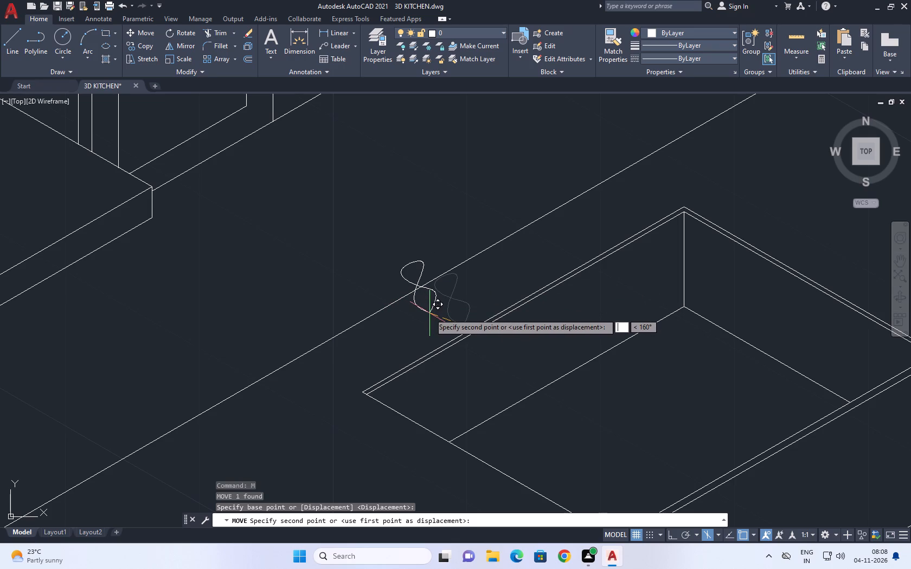
Erase the figure-eight spline behind the sink.
click(459, 297)
drag(443, 308, 442, 314)
key(Delete)
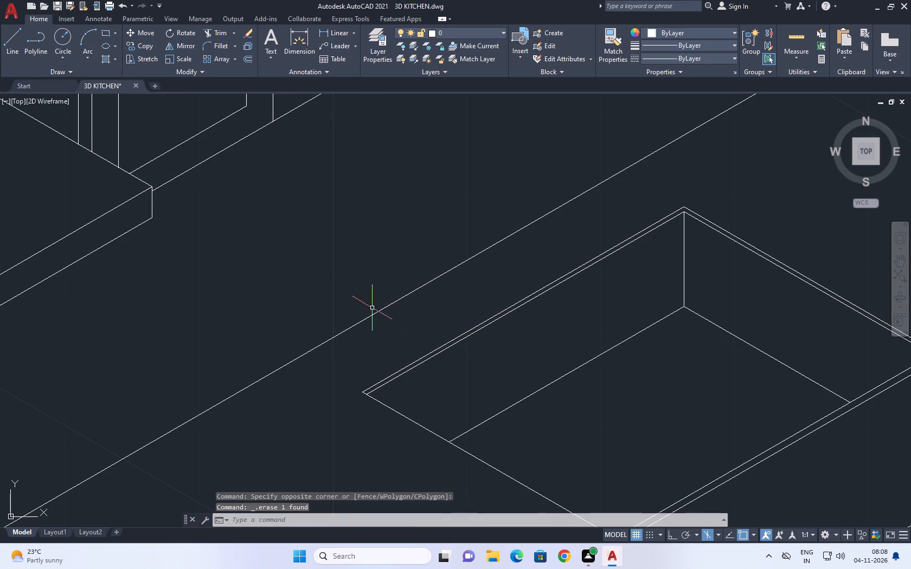
With Ortho on, draw a narrow upright behind the sink's back-left corner: about 5" up, 1" across at 30°, and 5" down.
middle_drag(372, 308, 405, 350)
key(l)
key(space)
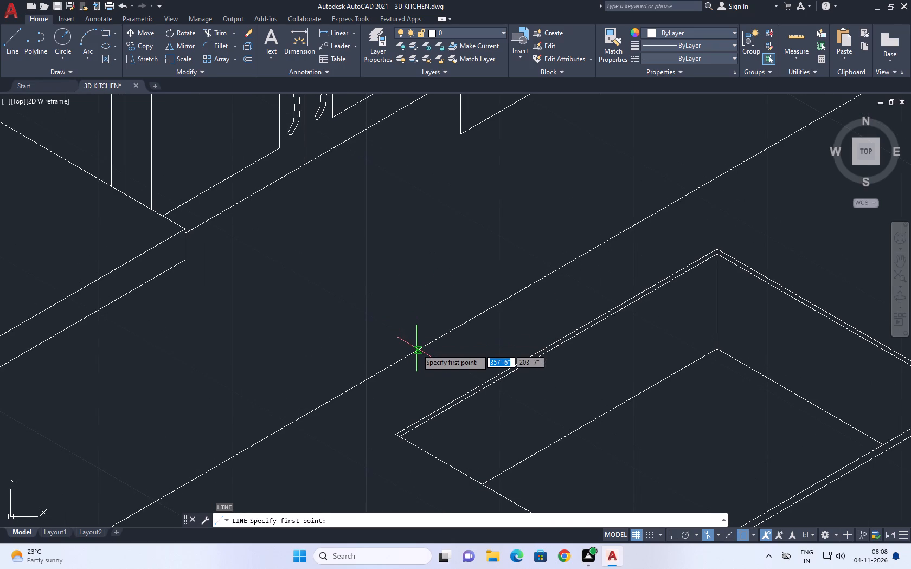
click(414, 405)
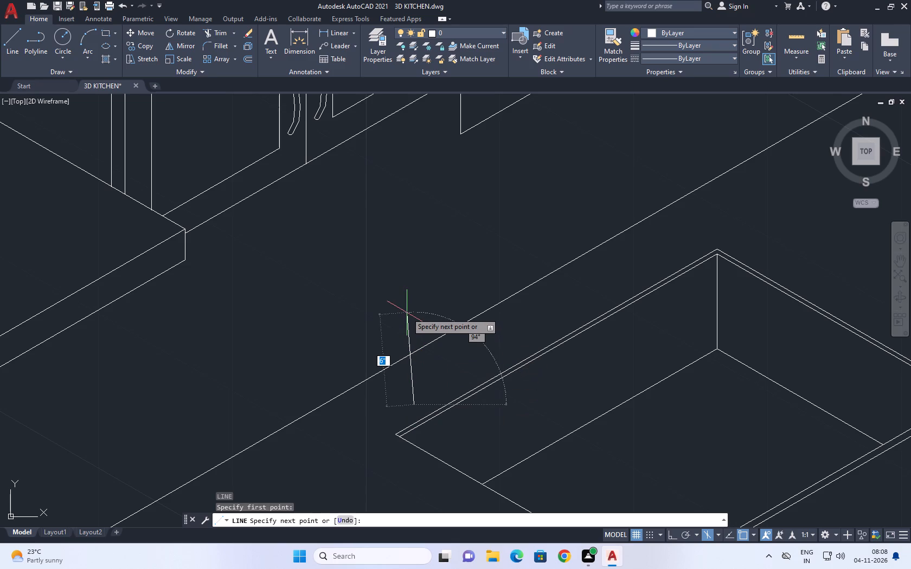
key(F8)
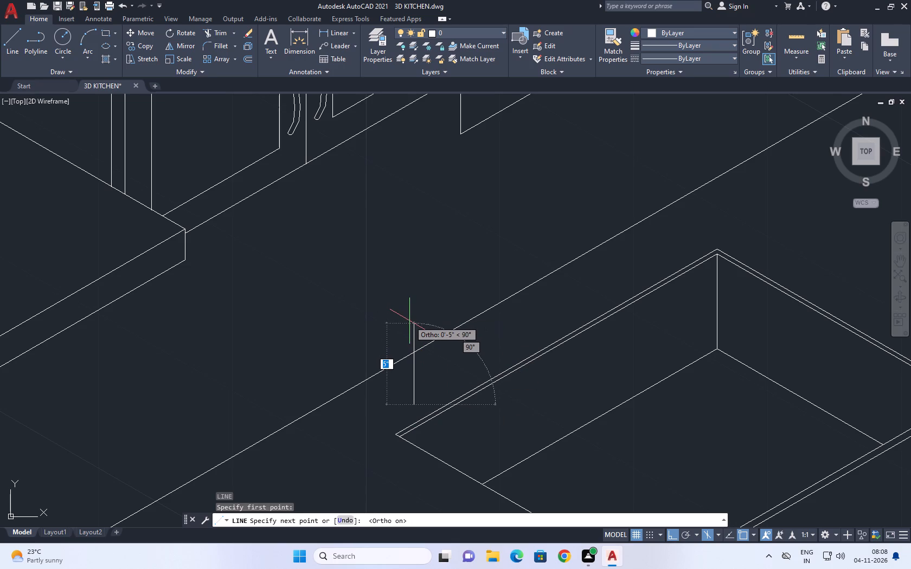
click(409, 321)
scroll(422, 305, up, 1)
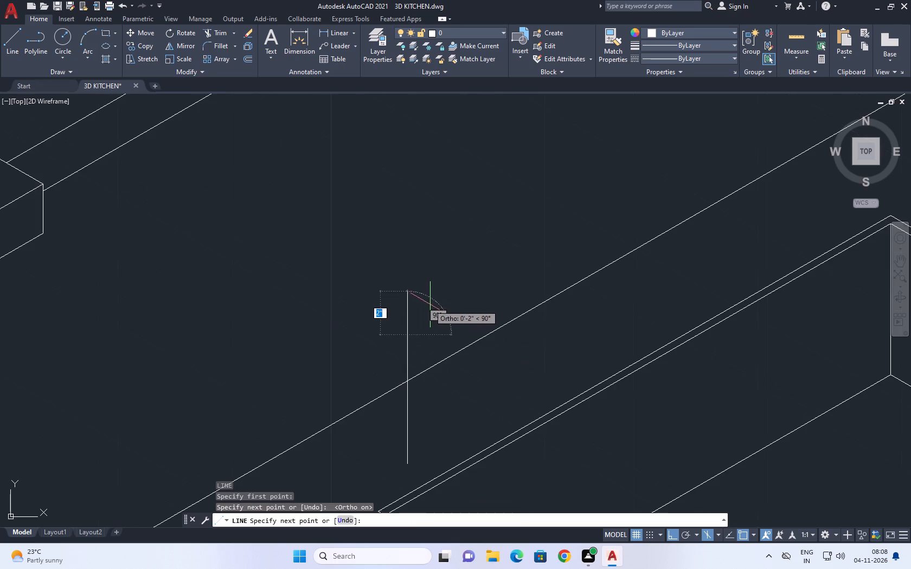
key(F5)
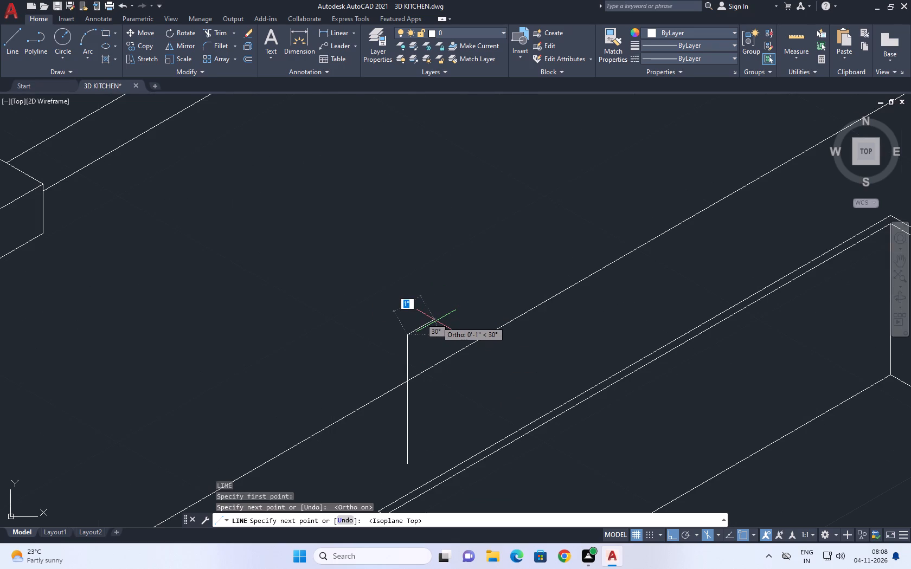
click(435, 321)
middle_drag(447, 338, 400, 300)
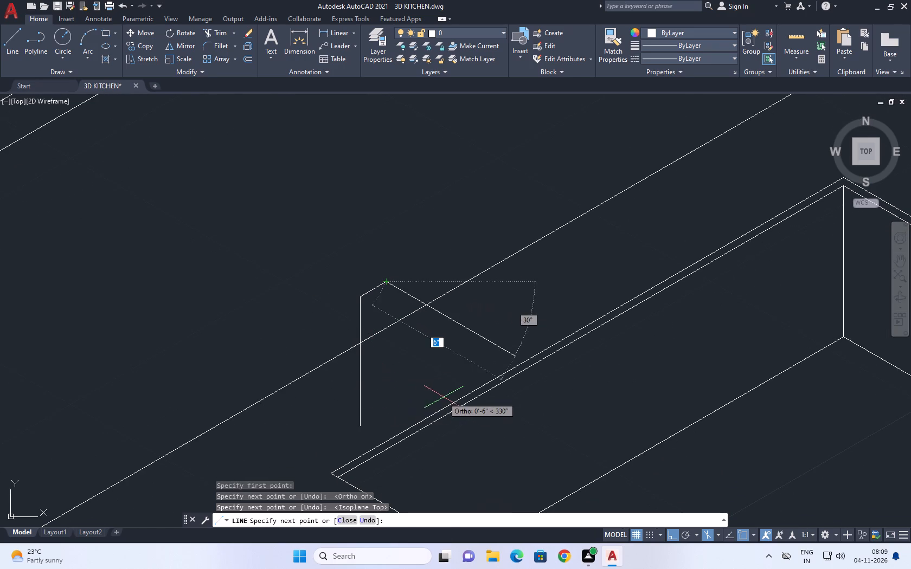
key(F5)
click(387, 408)
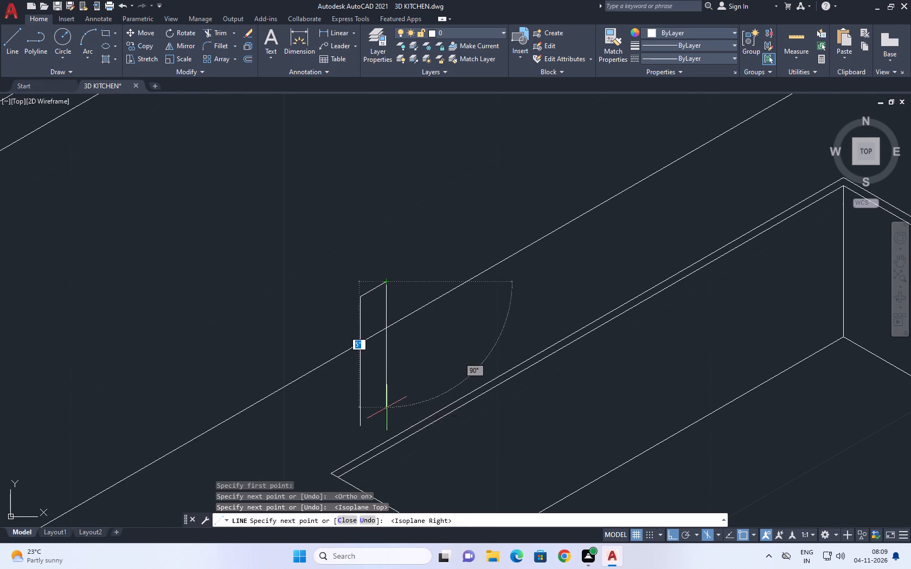
key(space)
Draw the upright's bottom edge along the 30° axis and close its lower-right corner with a zero-radius fillet.
key(space)
click(362, 428)
click(435, 394)
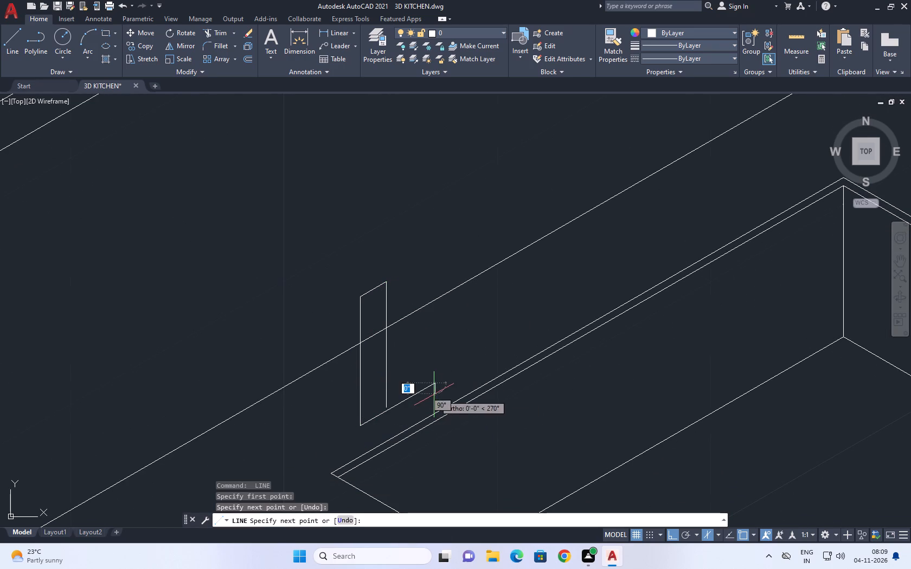
key(space)
key(f)
key(space)
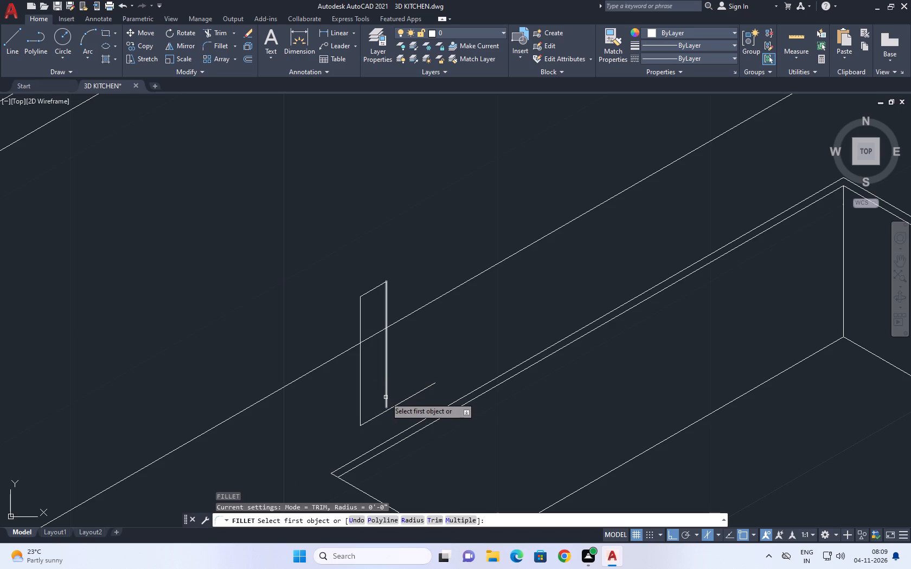
click(386, 397)
click(385, 411)
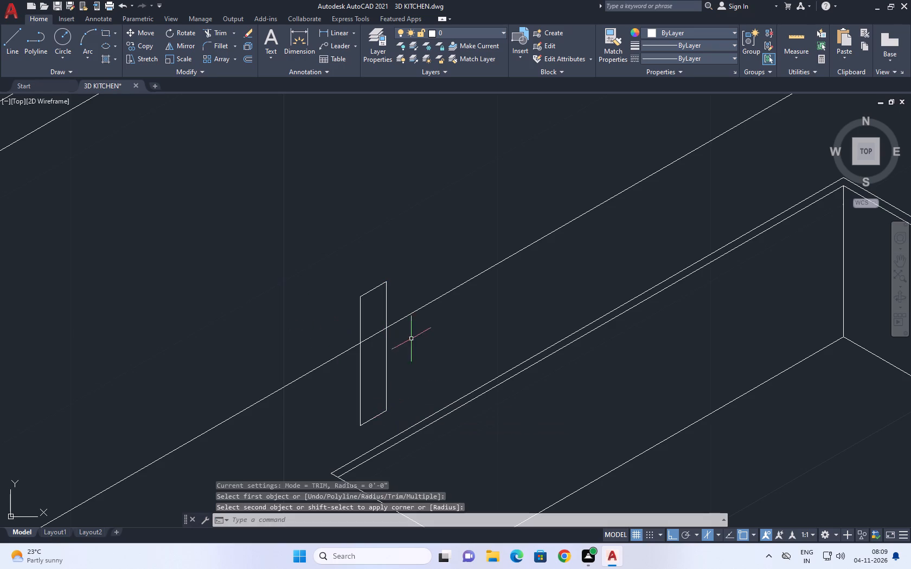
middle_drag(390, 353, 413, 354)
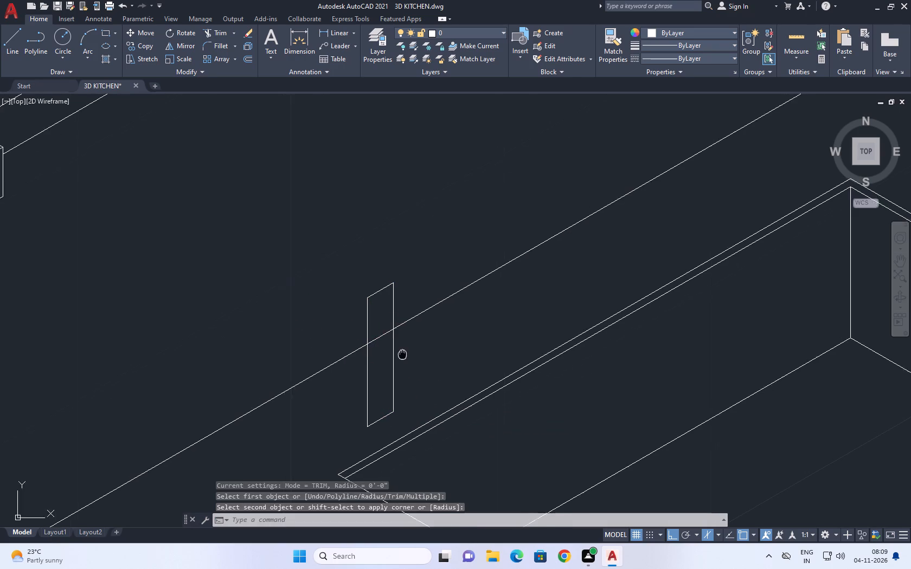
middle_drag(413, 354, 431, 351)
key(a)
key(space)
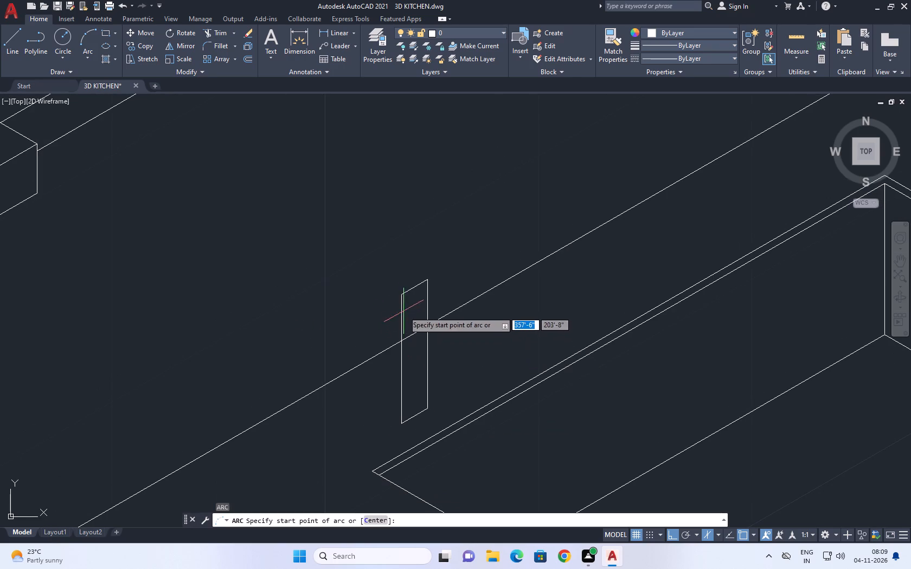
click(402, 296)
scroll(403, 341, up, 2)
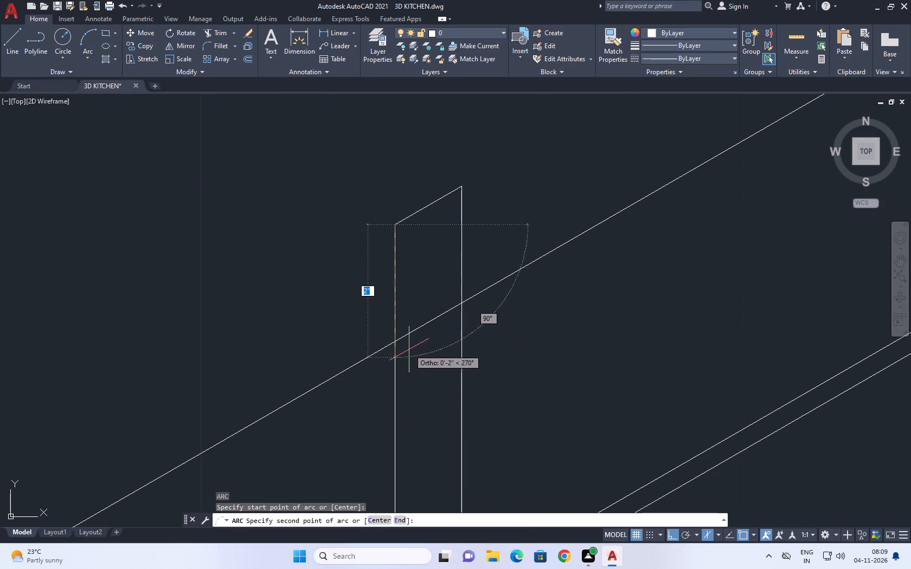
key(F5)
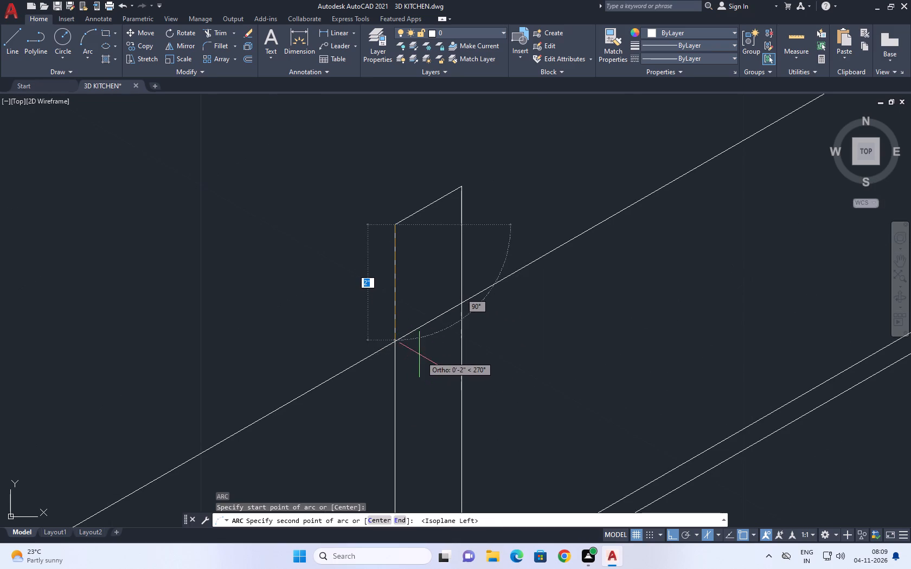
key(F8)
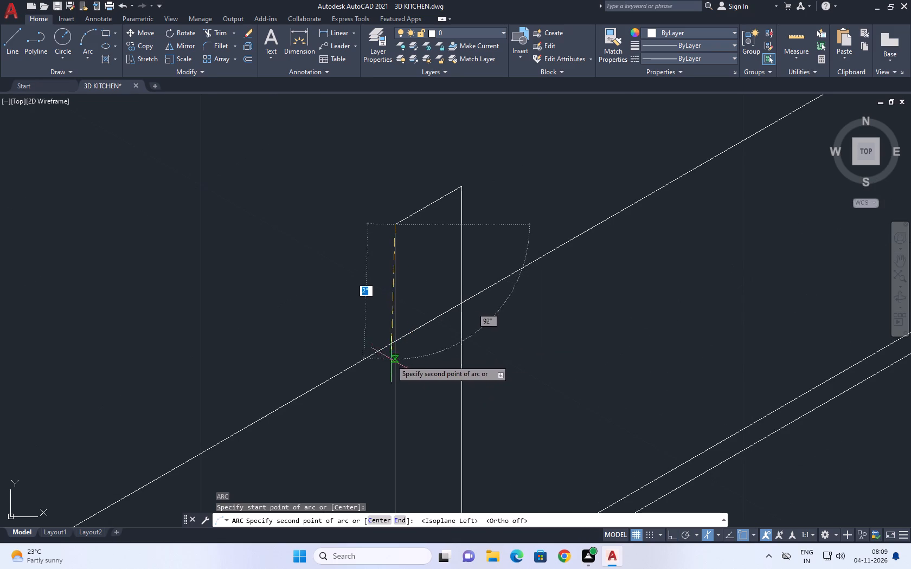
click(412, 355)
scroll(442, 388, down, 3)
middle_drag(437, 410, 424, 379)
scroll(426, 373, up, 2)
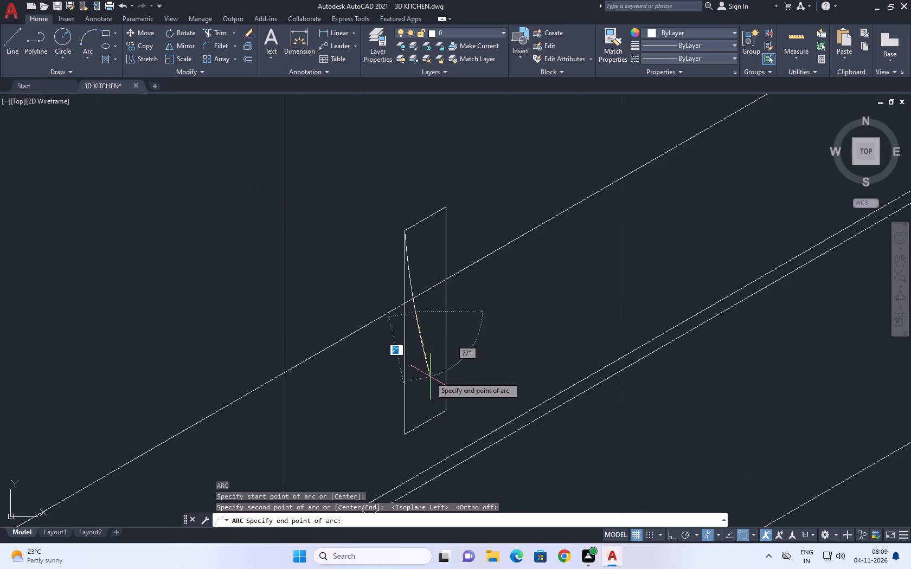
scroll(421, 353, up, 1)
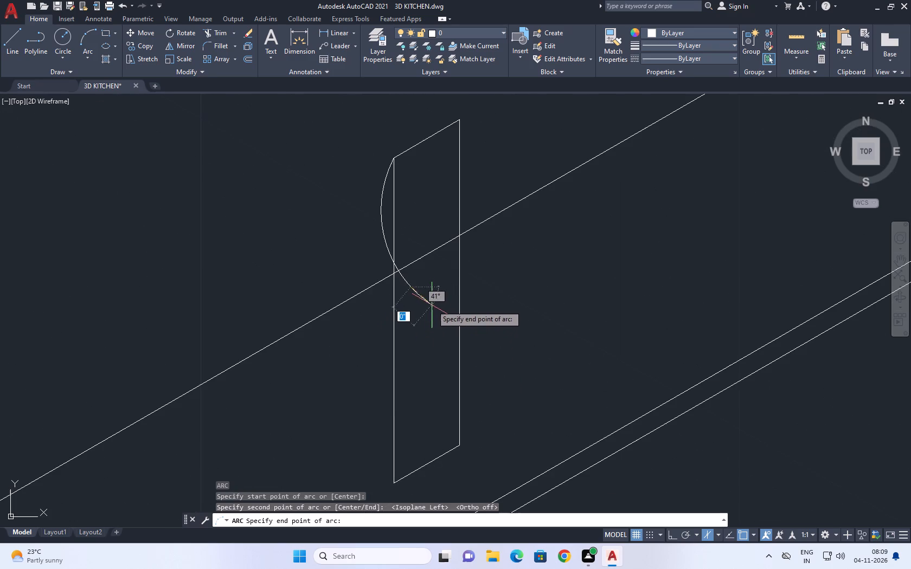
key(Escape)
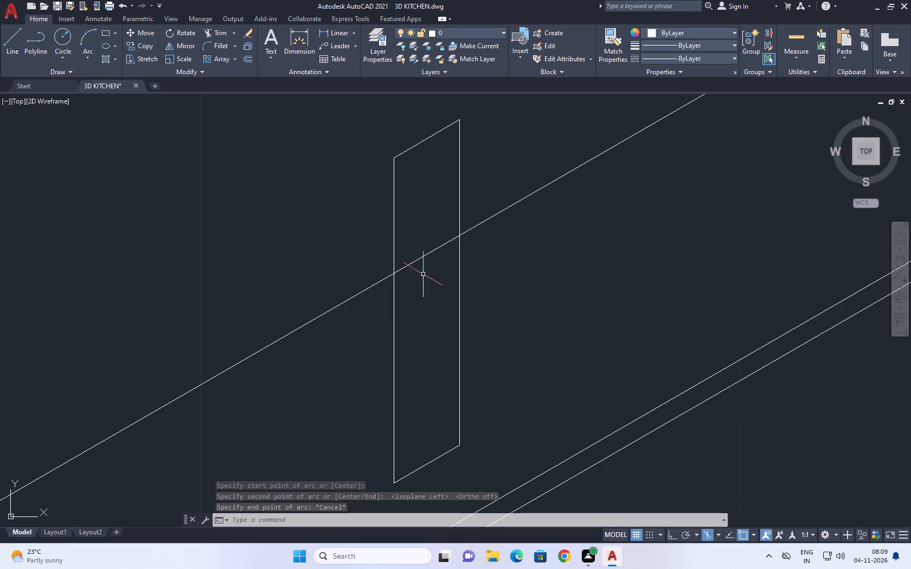
Trim away the part of the countertop's wall line that passes through the upright.
middle_drag(441, 322, 444, 332)
click(213, 31)
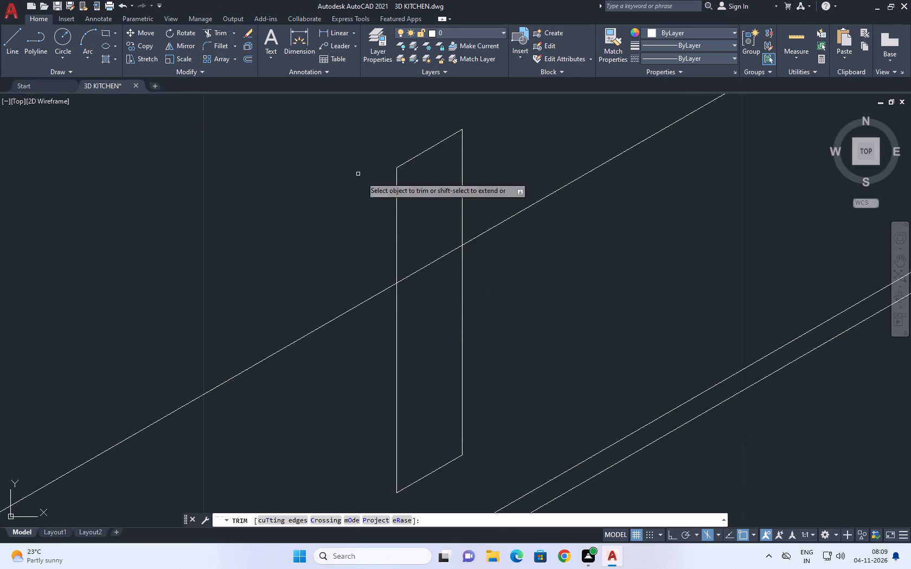
click(437, 264)
click(429, 248)
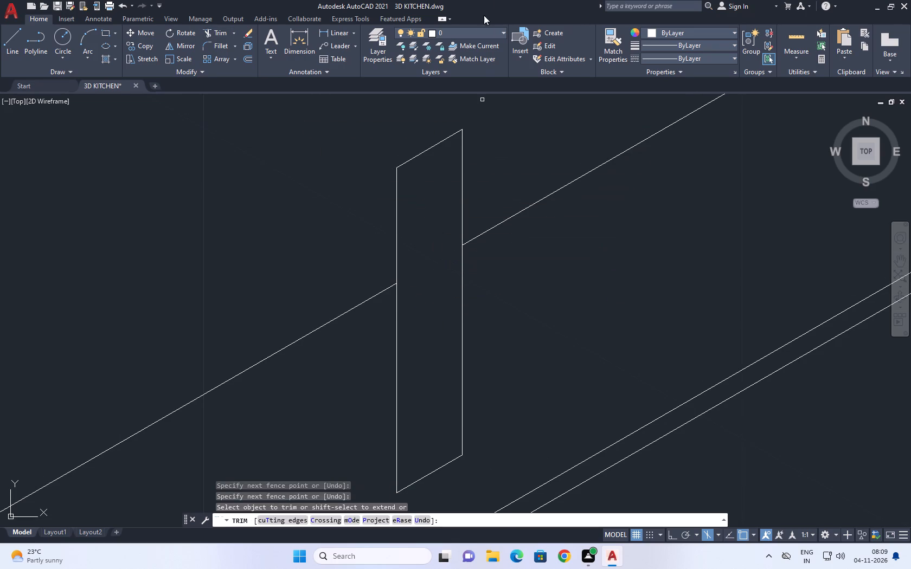
key(Escape)
Draw a three-point arc bulging upward between the two top corners of the upright.
scroll(531, 217, down, 4)
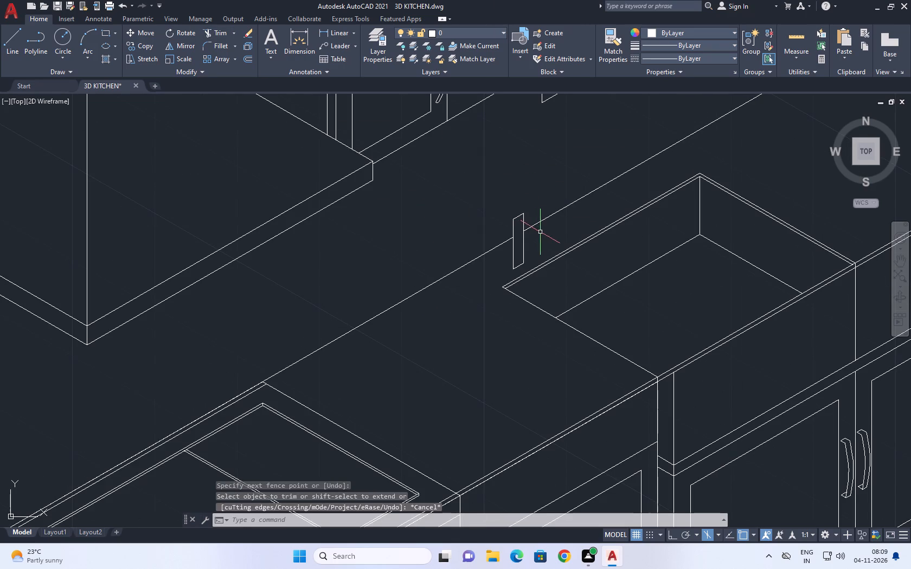
middle_drag(565, 228, 567, 204)
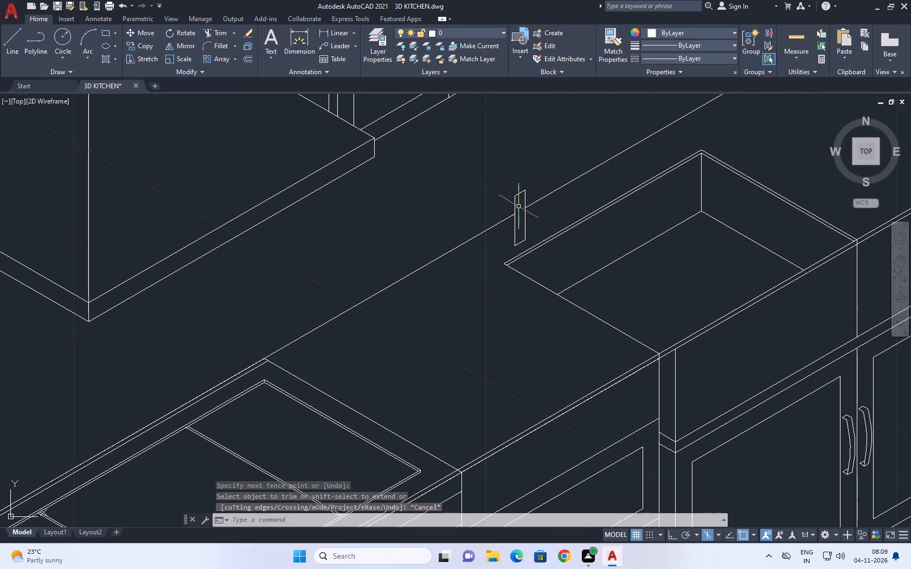
scroll(539, 201, up, 1)
middle_drag(514, 202, 530, 206)
key(a)
key(space)
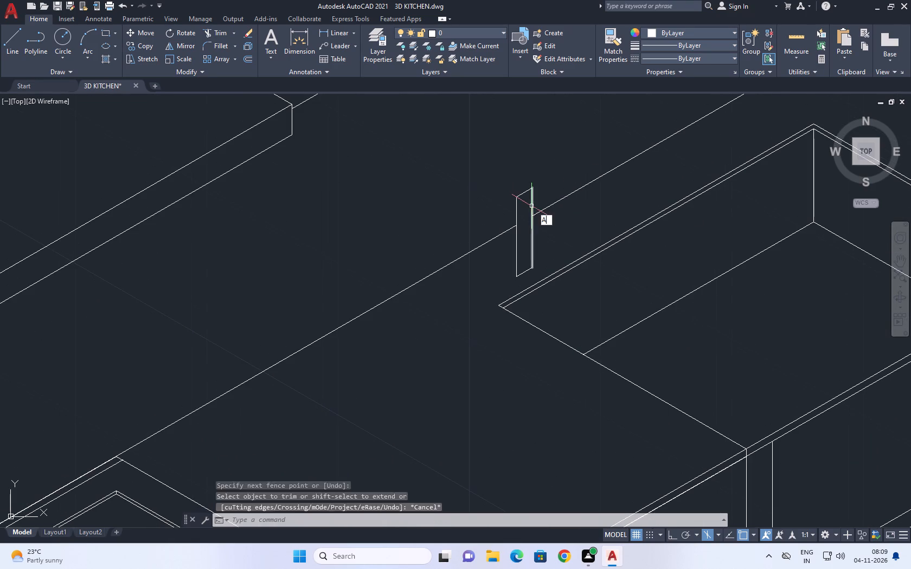
scroll(521, 196, up, 4)
click(486, 205)
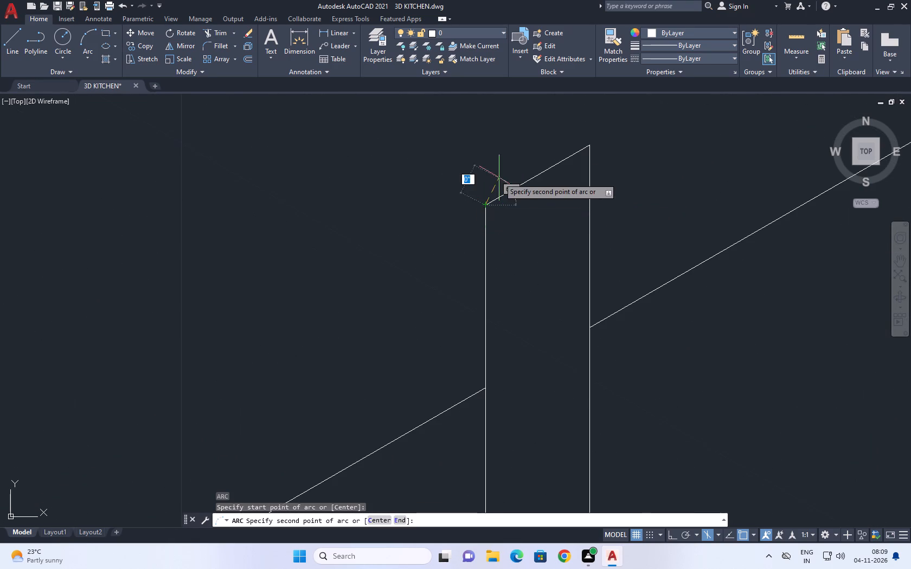
click(531, 158)
click(589, 147)
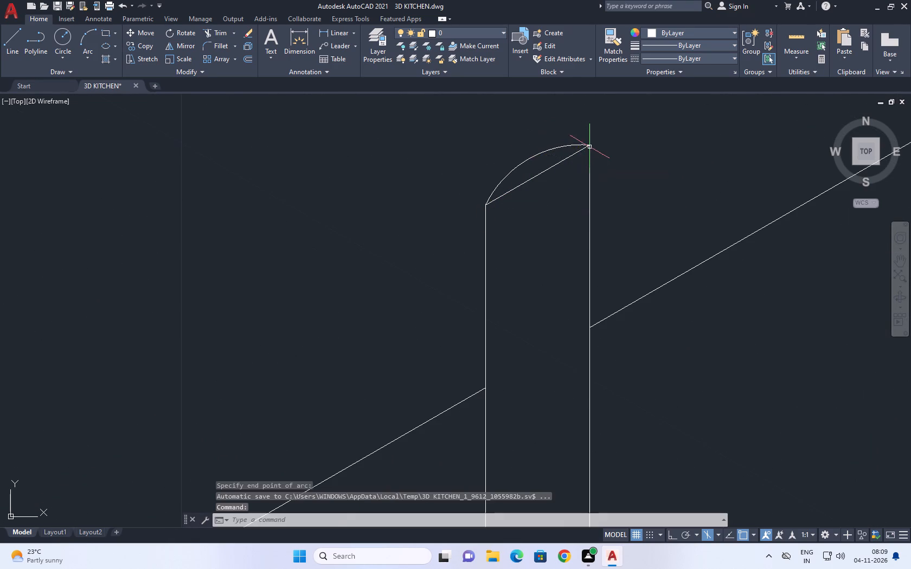
Trim away the straight top edge beneath the arc on the upright.
middle_drag(533, 180, 521, 239)
text(TR)
key(space)
click(518, 237)
scroll(523, 229, down, 5)
key(space)
Draw a three-point arc bulging downward from the upright's lower-left corner to just beyond its lower-right corner.
scroll(515, 303, up, 3)
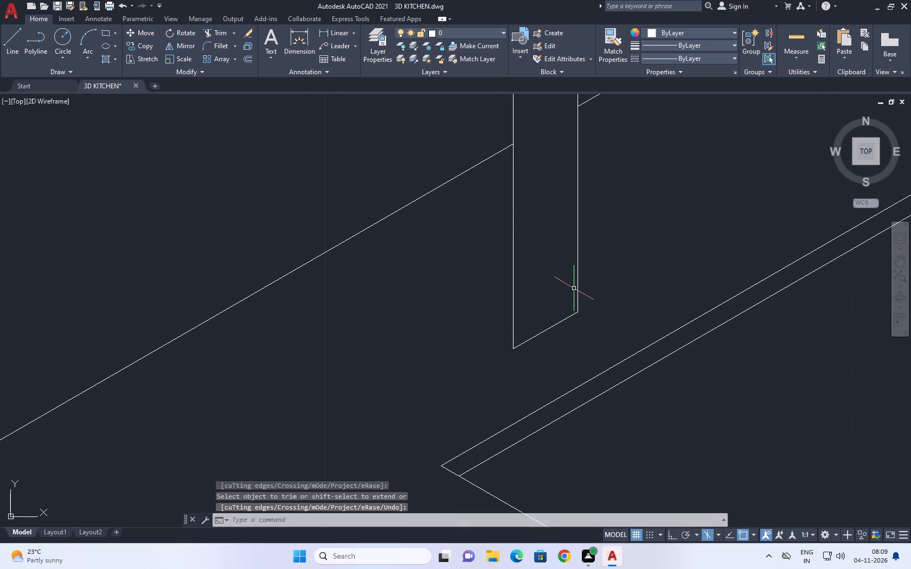
scroll(566, 293, down, 2)
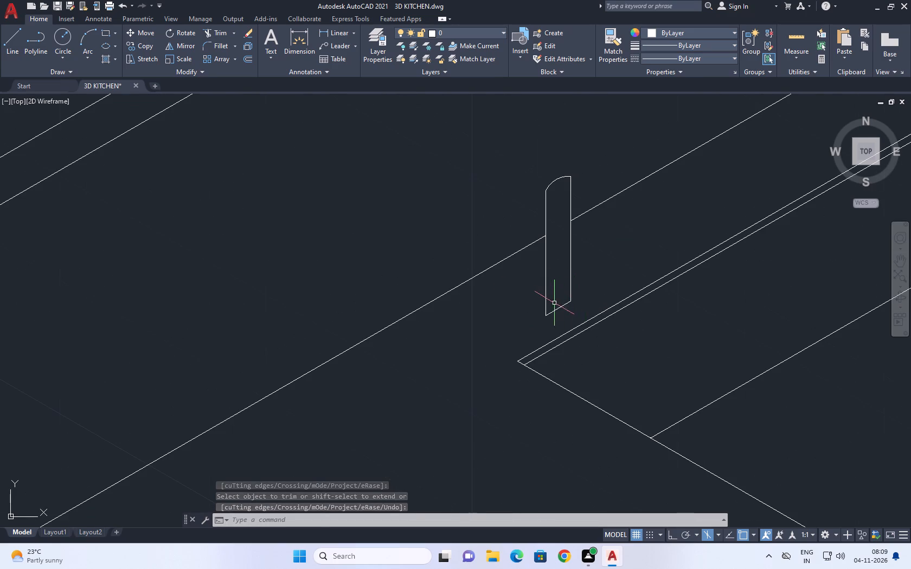
text(A)
key(space)
scroll(547, 308, up, 2)
click(541, 325)
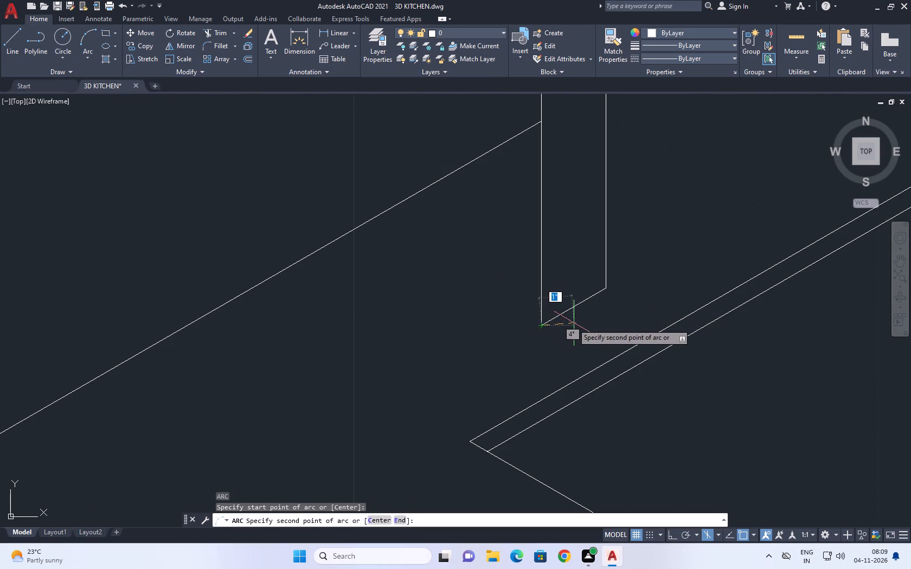
click(579, 321)
click(613, 283)
Stretch the right end of the bottom arc onto the upright's lower-right corner.
scroll(615, 294, up, 3)
click(613, 280)
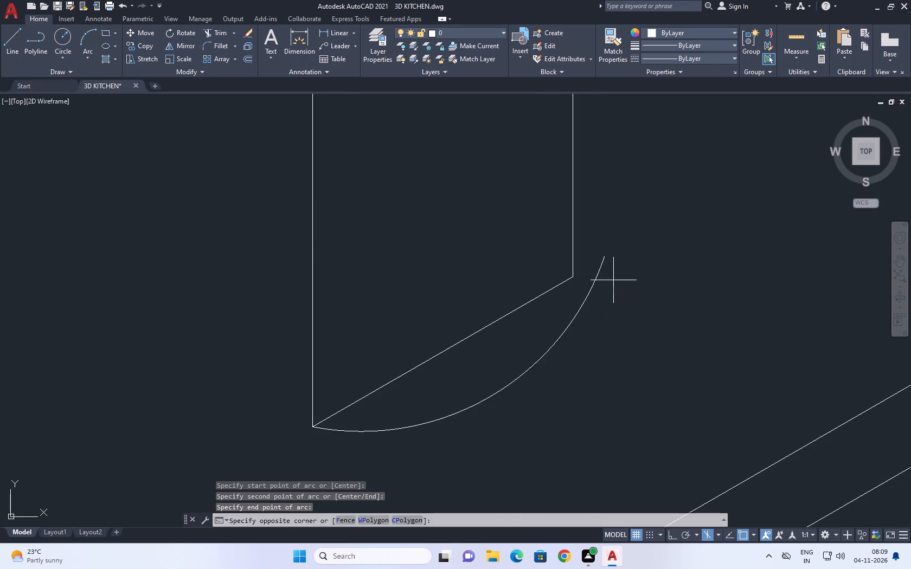
click(594, 247)
click(605, 254)
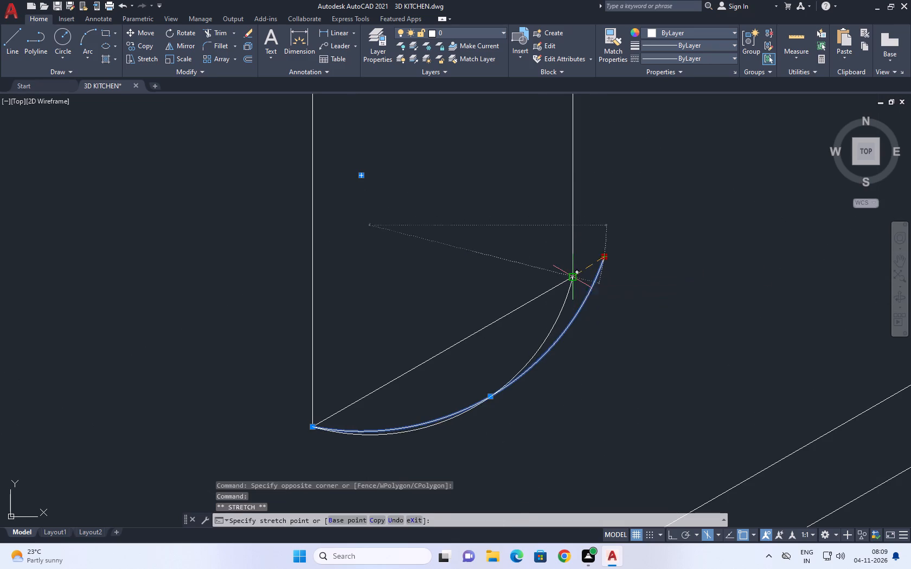
click(573, 278)
scroll(491, 251, down, 1)
right_click(492, 237)
click(536, 428)
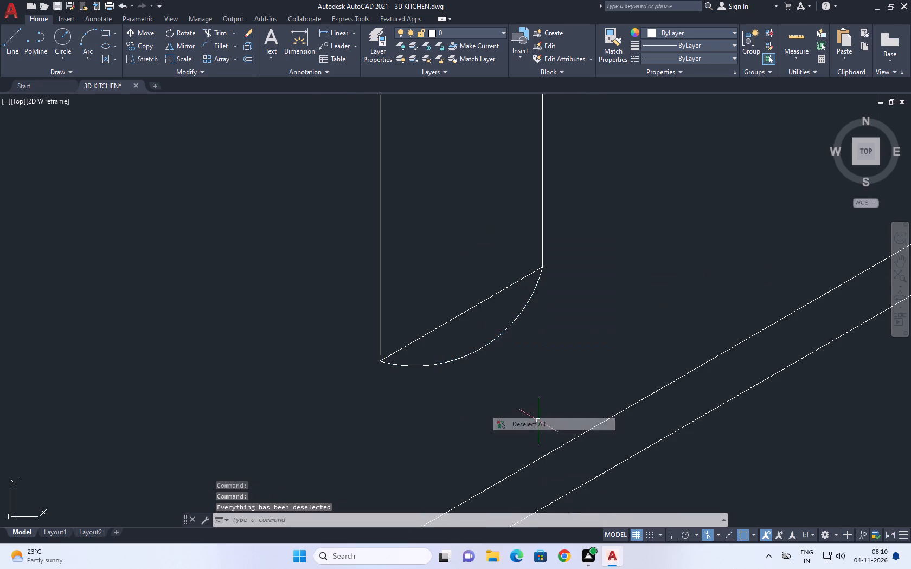
Erase the straight bottom edge above the new arc on the upright.
click(463, 333)
click(449, 287)
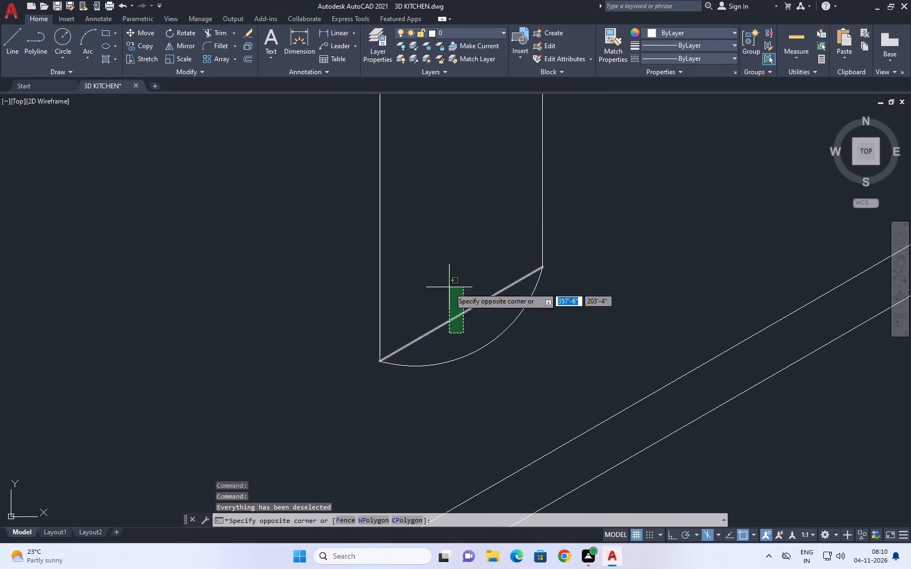
right_click(448, 257)
click(484, 327)
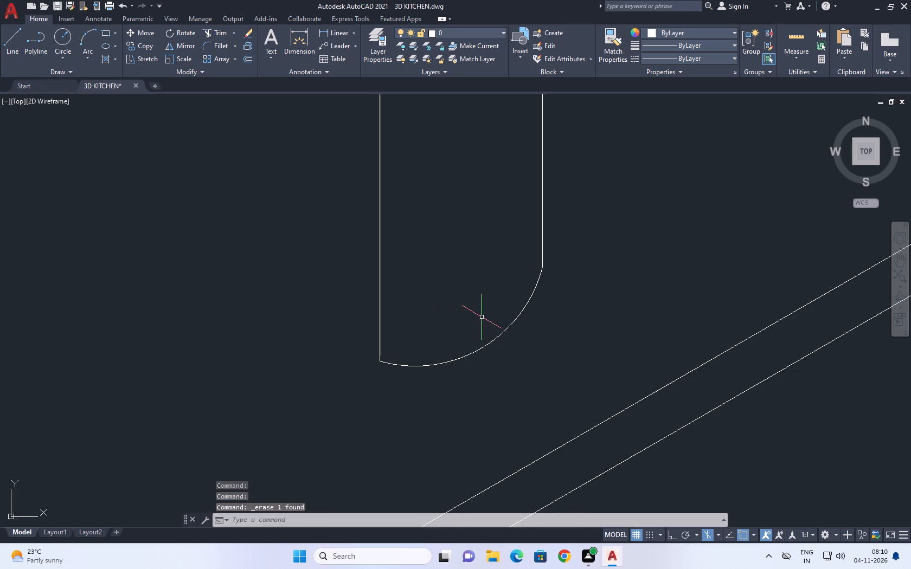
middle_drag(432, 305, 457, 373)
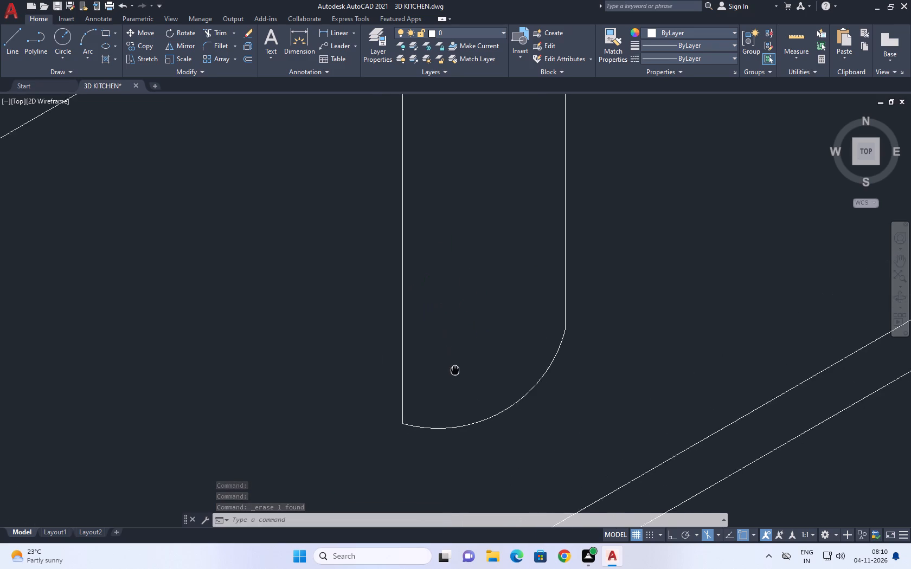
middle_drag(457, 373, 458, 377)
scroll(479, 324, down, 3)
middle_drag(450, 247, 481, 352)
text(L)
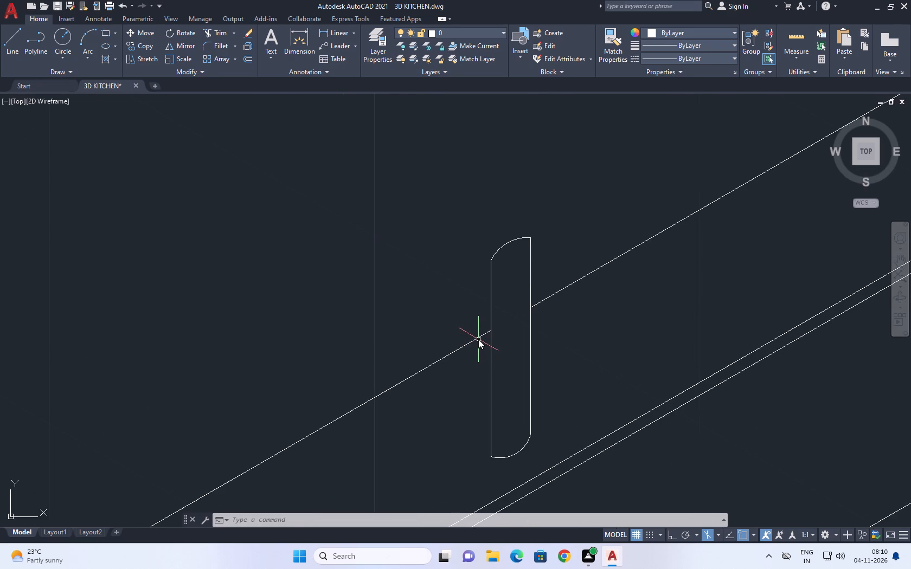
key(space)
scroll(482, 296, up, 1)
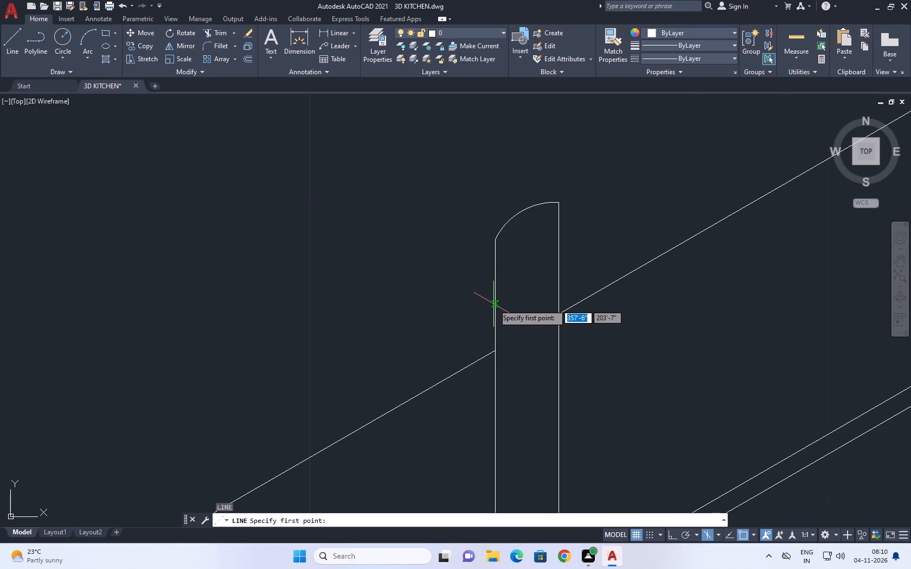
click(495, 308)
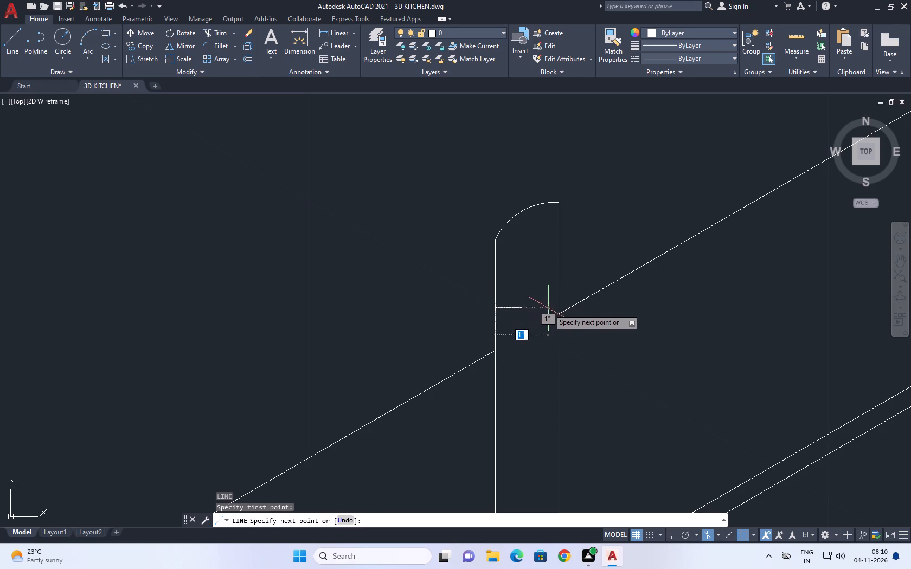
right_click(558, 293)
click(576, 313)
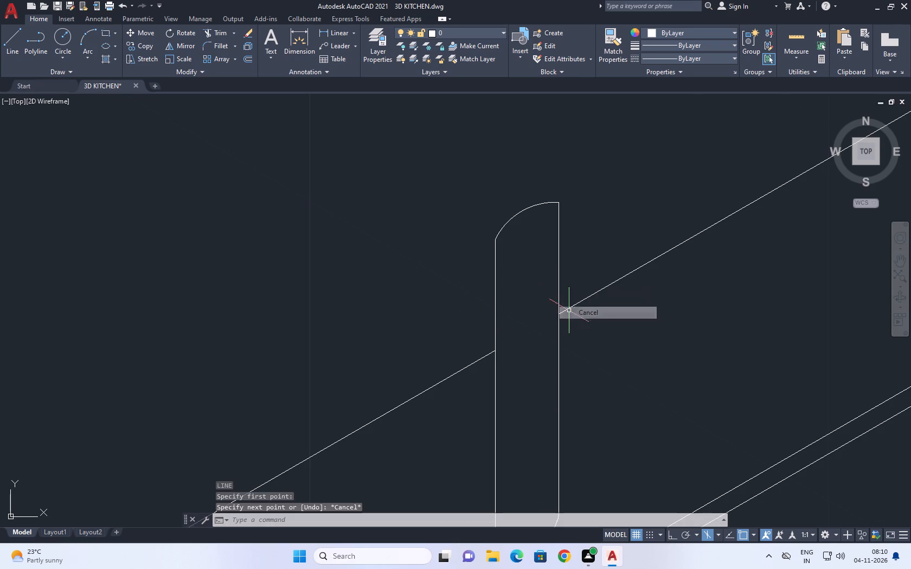
Draw a three-point arc bulging downward across the upper part of the upright, from its left edge to its right edge.
middle_drag(562, 315, 490, 314)
scroll(508, 320, up, 1)
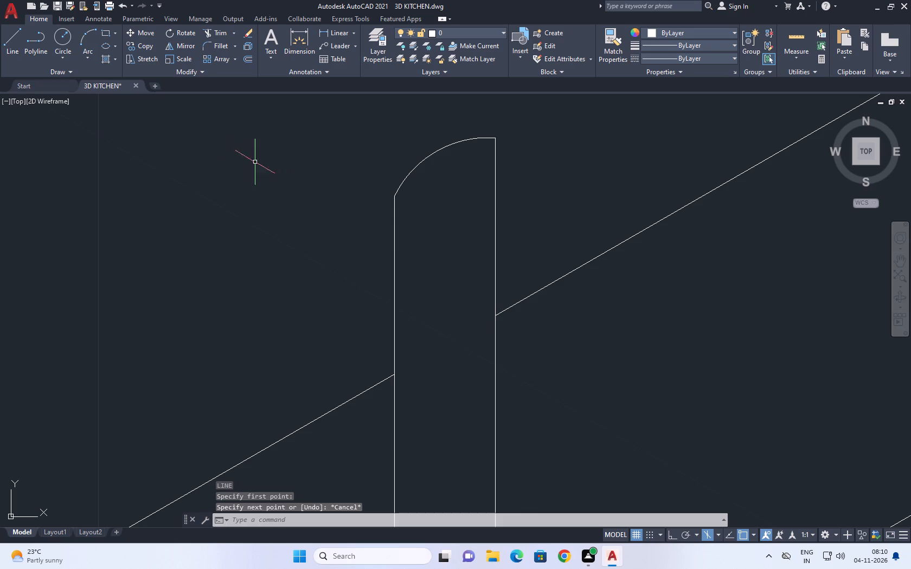
click(82, 38)
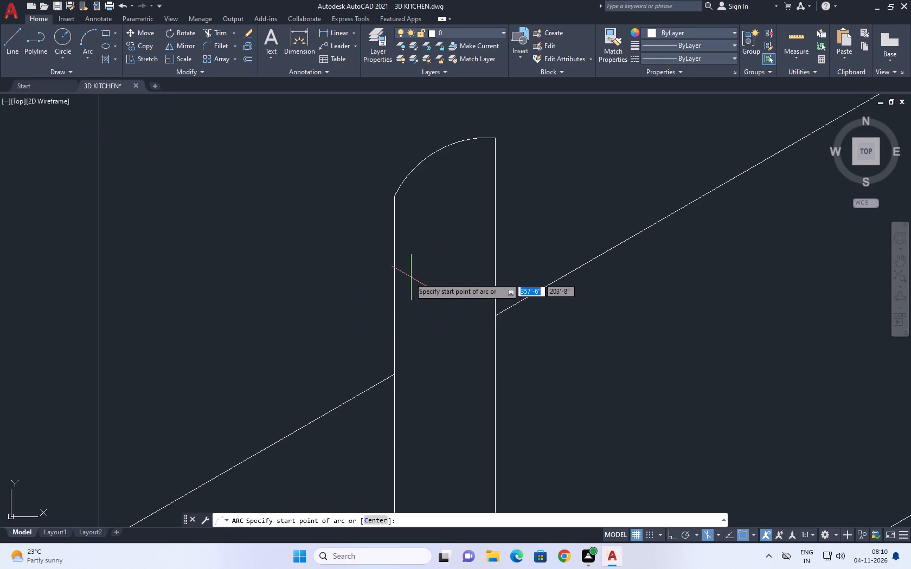
click(394, 286)
drag(456, 307, 460, 314)
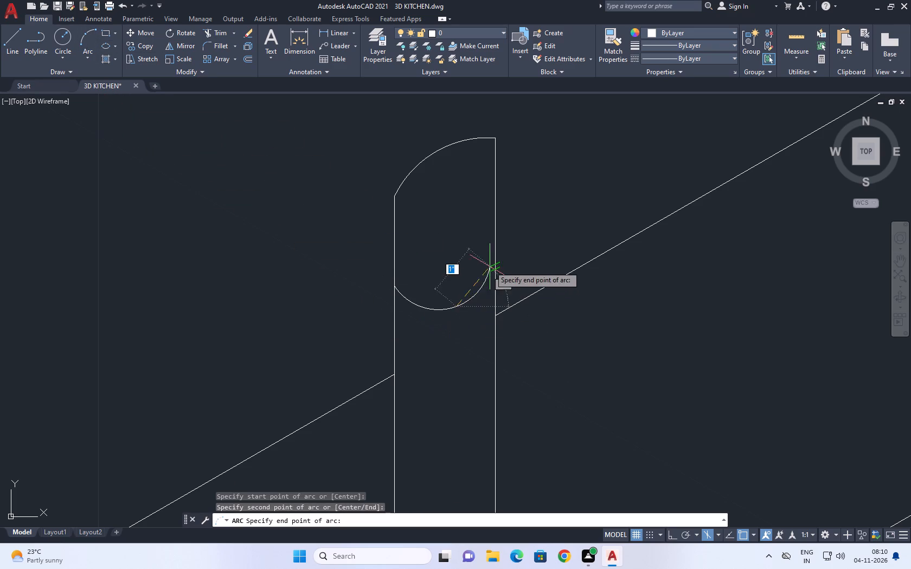
click(497, 263)
Flatten the upper cross arc by its midpoint and stretch its right end exactly onto the upright's right edge.
click(474, 312)
click(458, 289)
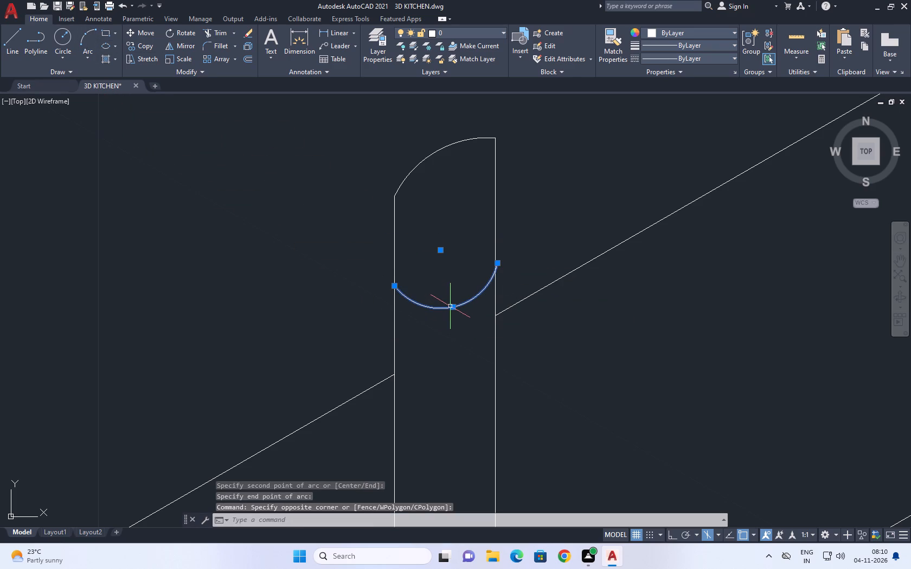
click(453, 307)
click(446, 294)
scroll(500, 267, up, 2)
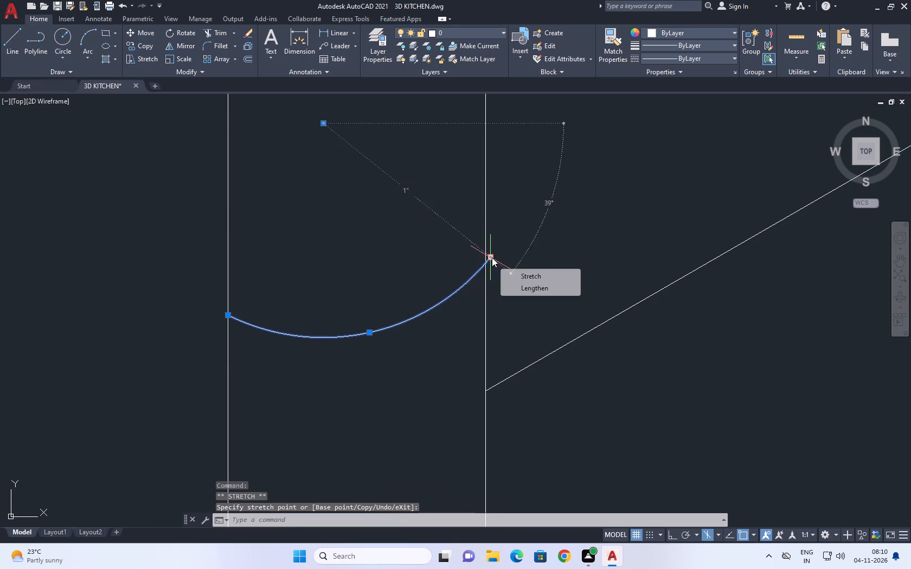
click(492, 257)
click(483, 260)
right_click(529, 257)
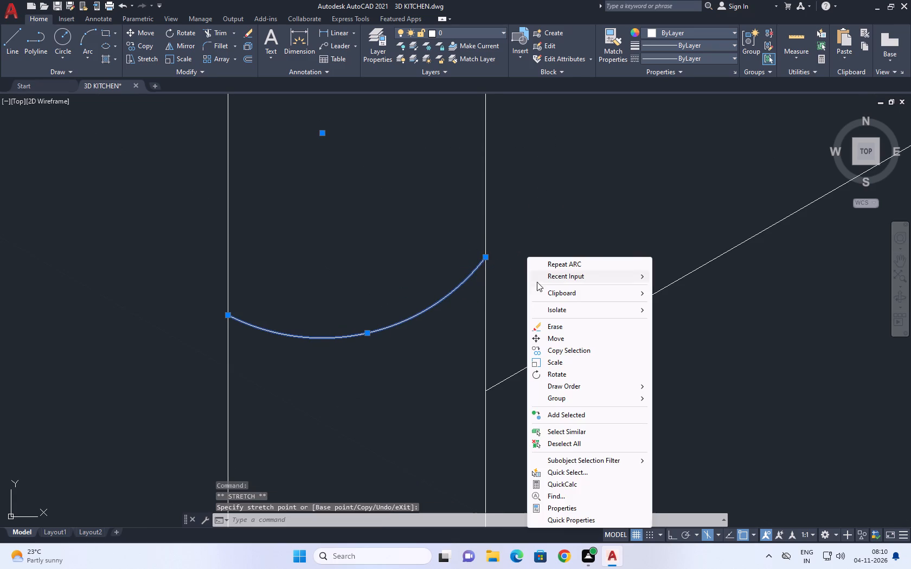
click(566, 444)
scroll(521, 307, down, 2)
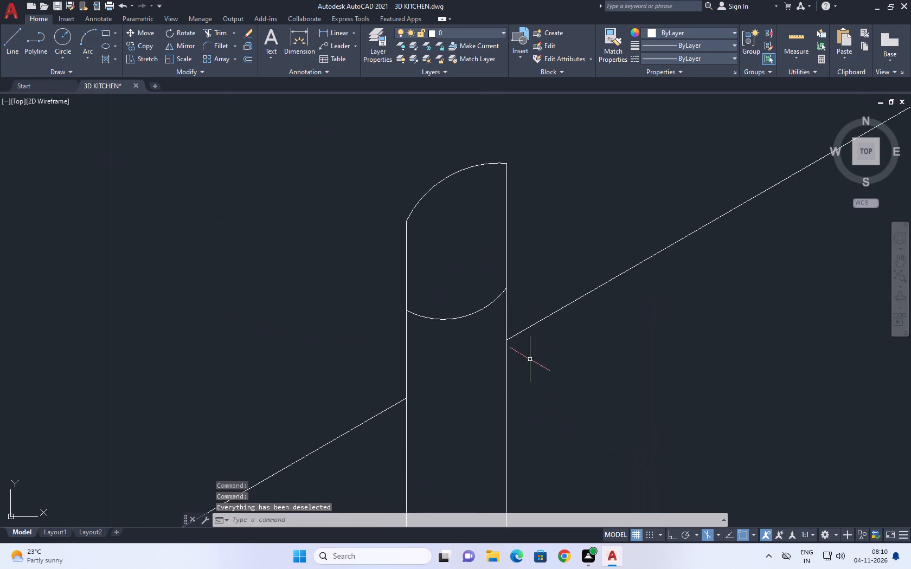
Copy the cross arc about 3" straight down, with Ortho on, to the lower part of the upright.
middle_drag(533, 397, 532, 390)
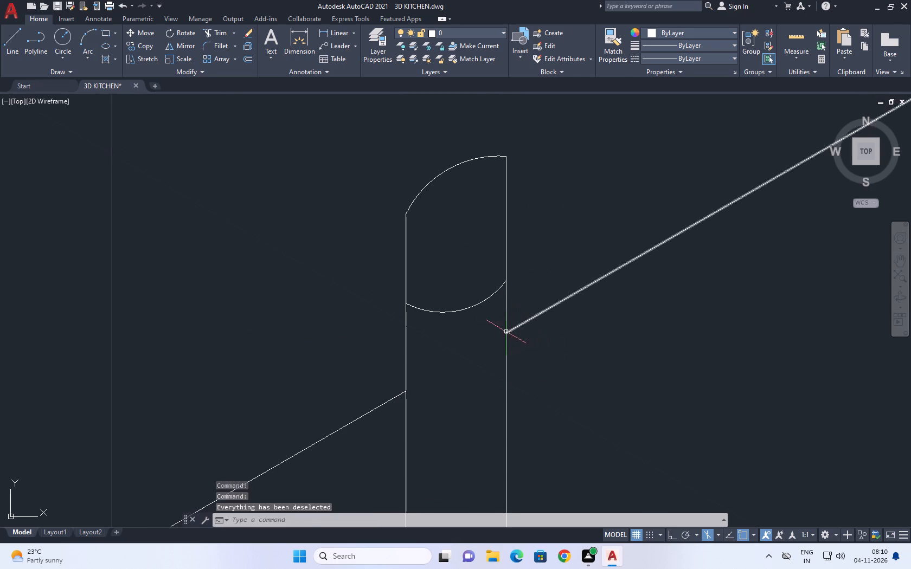
drag(483, 320, 471, 317)
click(447, 286)
text(CO)
key(space)
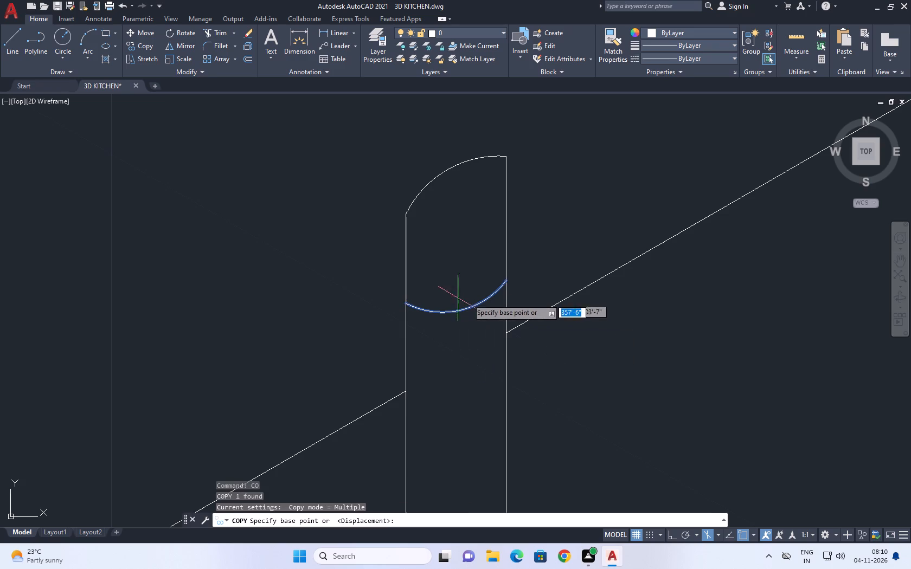
click(506, 282)
scroll(519, 238, down, 4)
scroll(518, 287, up, 2)
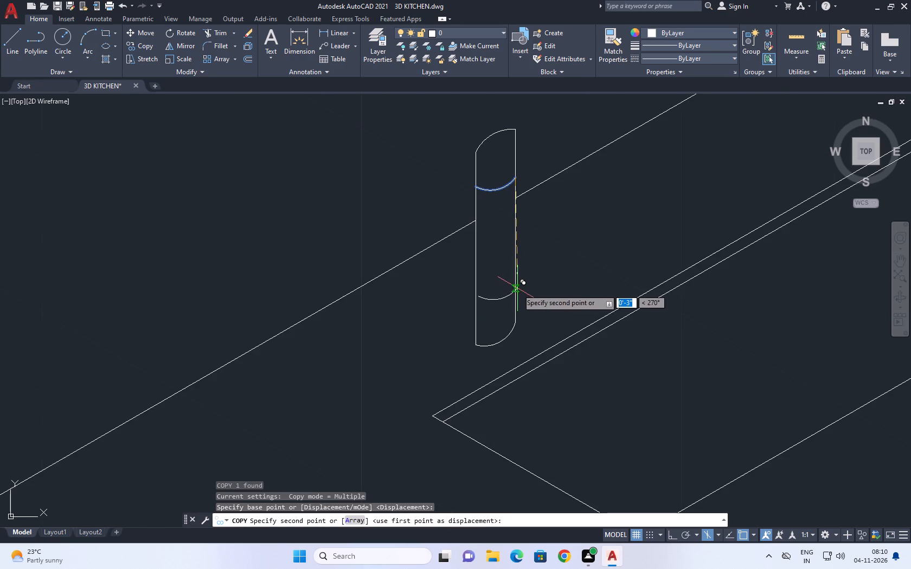
key(F8)
click(516, 296)
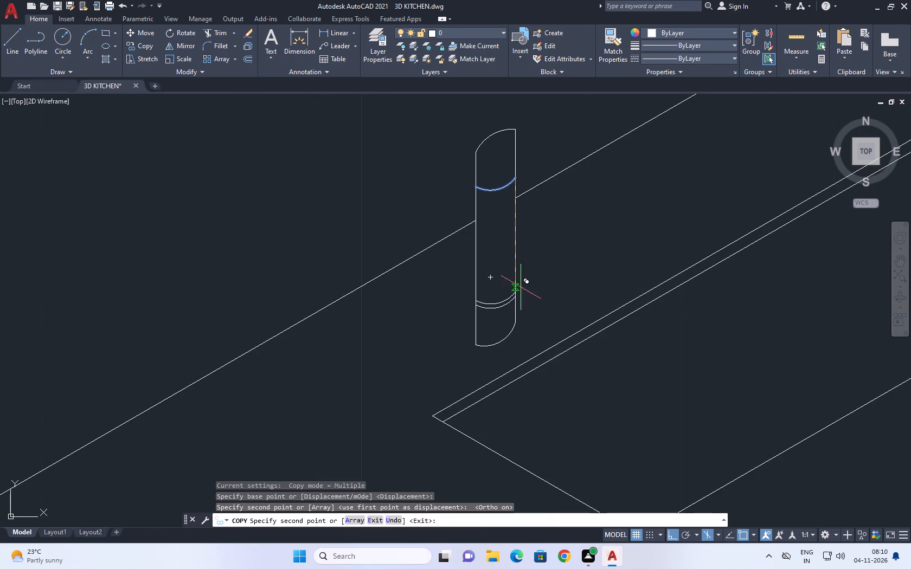
key(space)
Stretch the right edge and bottom arc's shared corner downward and reshape the arc into a shallower curve.
scroll(507, 325, up, 2)
click(533, 373)
click(522, 321)
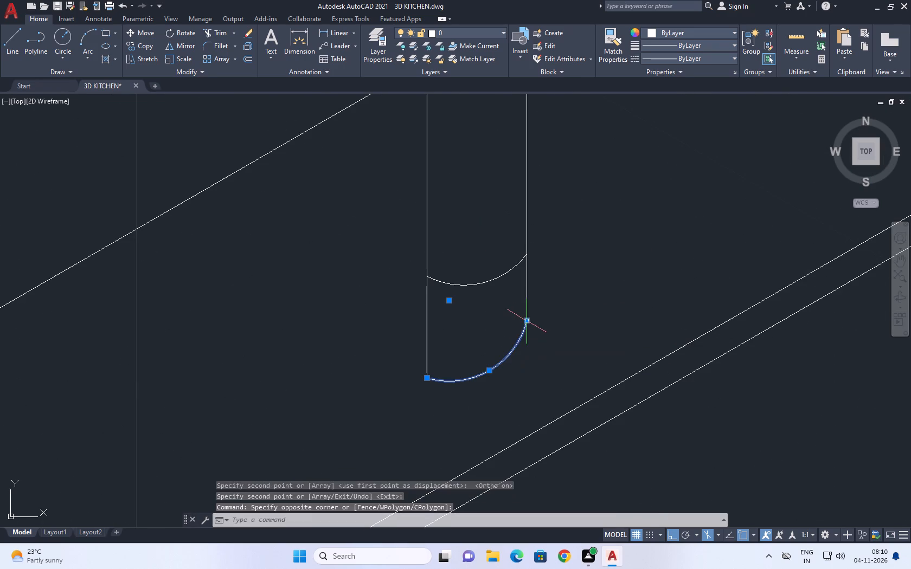
drag(535, 301, 527, 307)
click(515, 324)
click(528, 320)
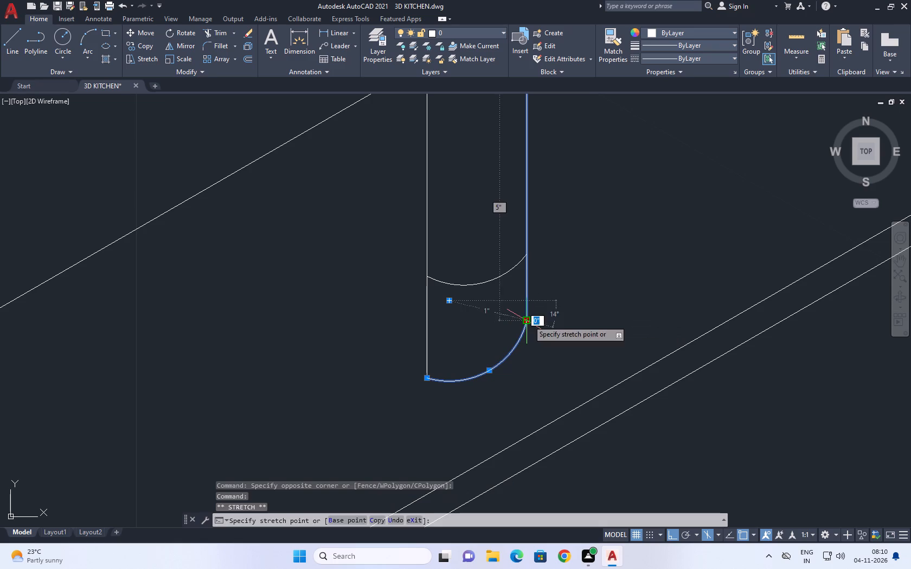
click(526, 354)
scroll(541, 304, down, 2)
scroll(518, 332, up, 2)
click(512, 332)
click(512, 347)
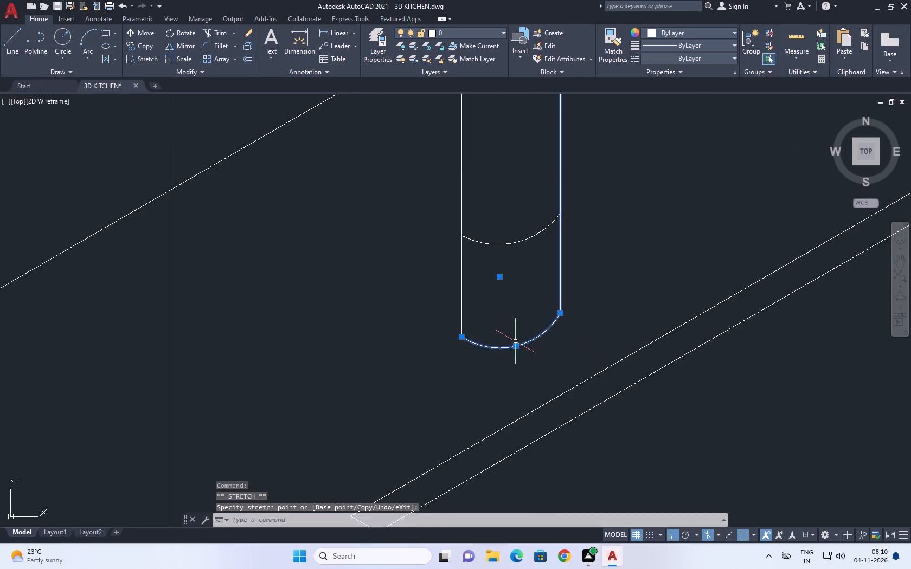
Stretch the upright's top-left corner upward, moving the left edge and top arc together to flatten the arc.
scroll(520, 330, down, 3)
middle_drag(544, 269, 549, 323)
scroll(517, 267, up, 2)
click(526, 284)
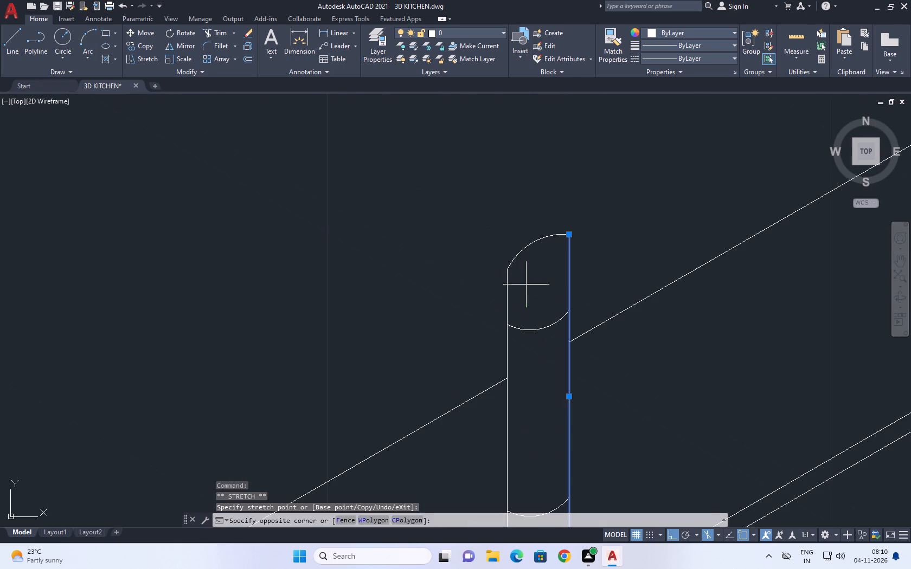
click(483, 236)
click(509, 270)
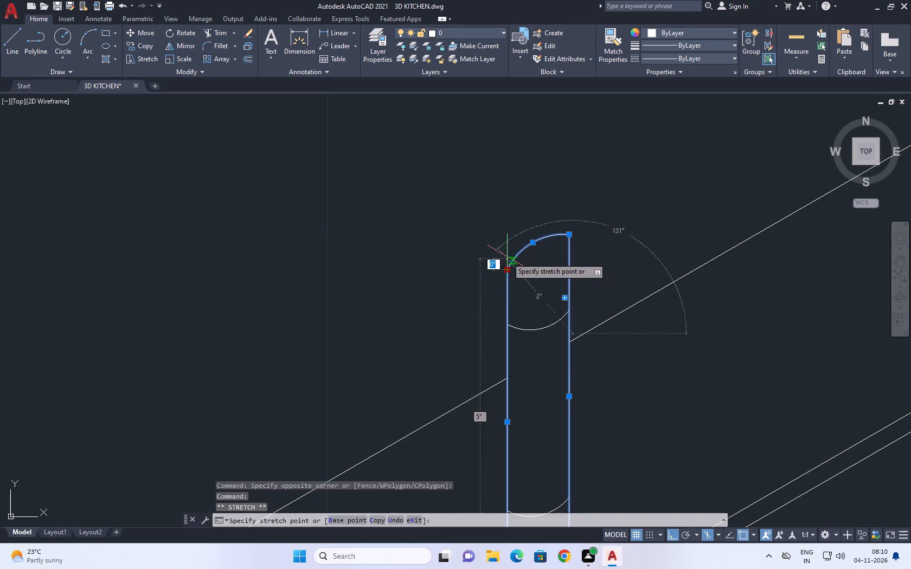
click(506, 255)
scroll(533, 243, down, 2)
key(Escape)
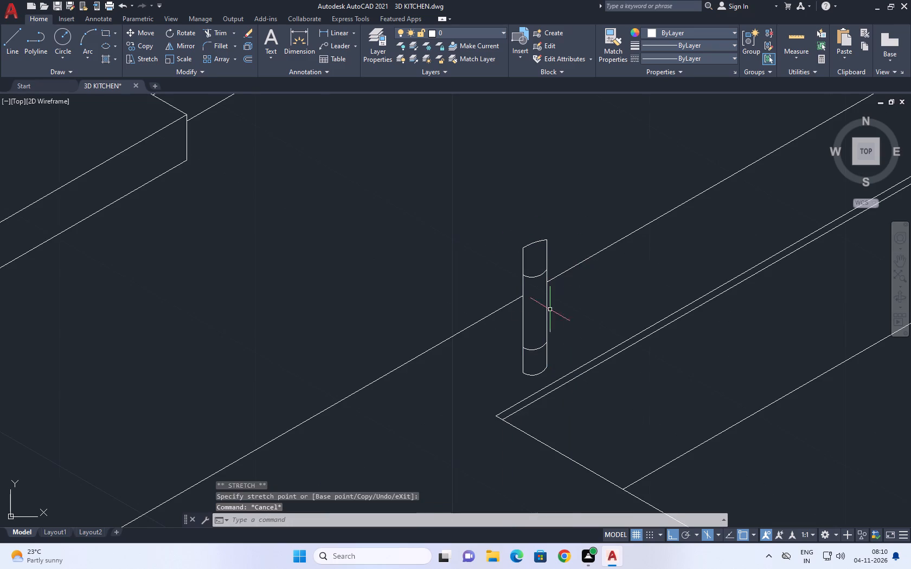
Draw the spout outline from inside the upright: about 3" toward the sink, about 1" straight up, and a parallel line back into the upright.
scroll(535, 353, up, 1)
middle_drag(535, 289, 543, 354)
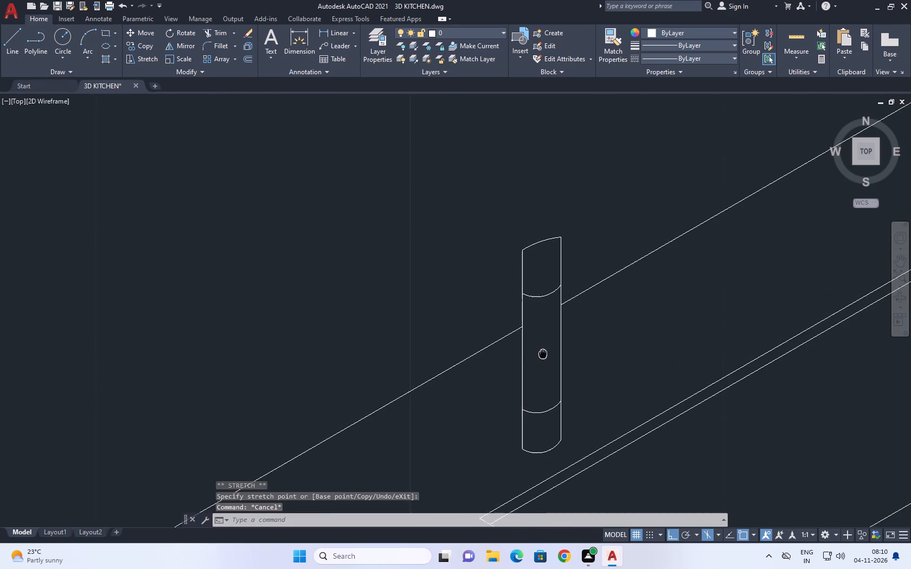
middle_drag(543, 354, 541, 362)
middle_drag(559, 367, 559, 366)
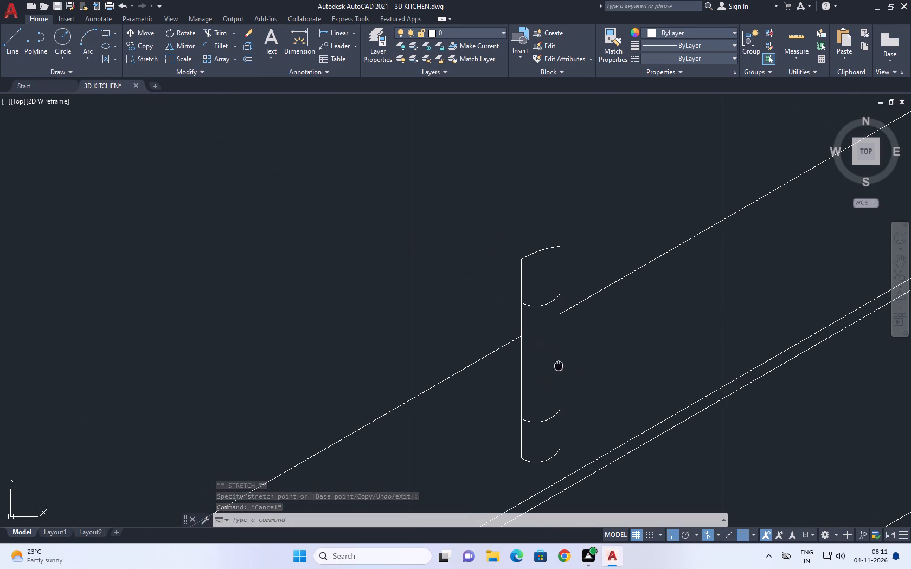
middle_drag(559, 366, 540, 325)
key(l)
key(space)
middle_drag(516, 313, 503, 286)
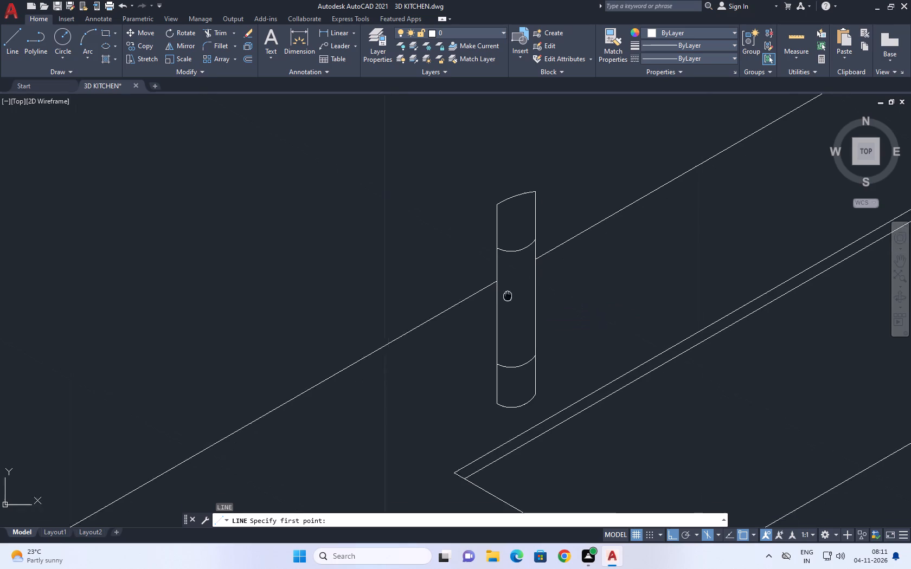
middle_drag(503, 286, 498, 279)
click(503, 280)
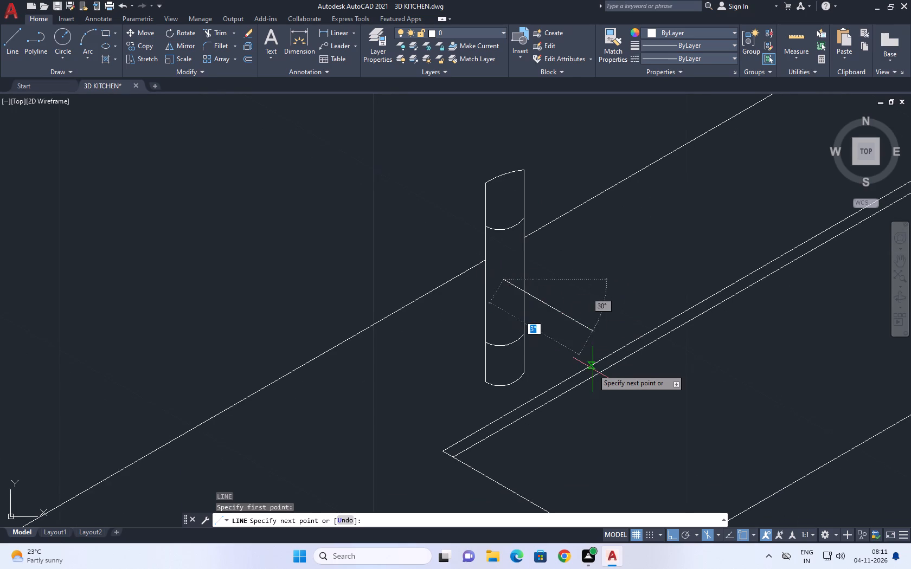
scroll(597, 363, up, 1)
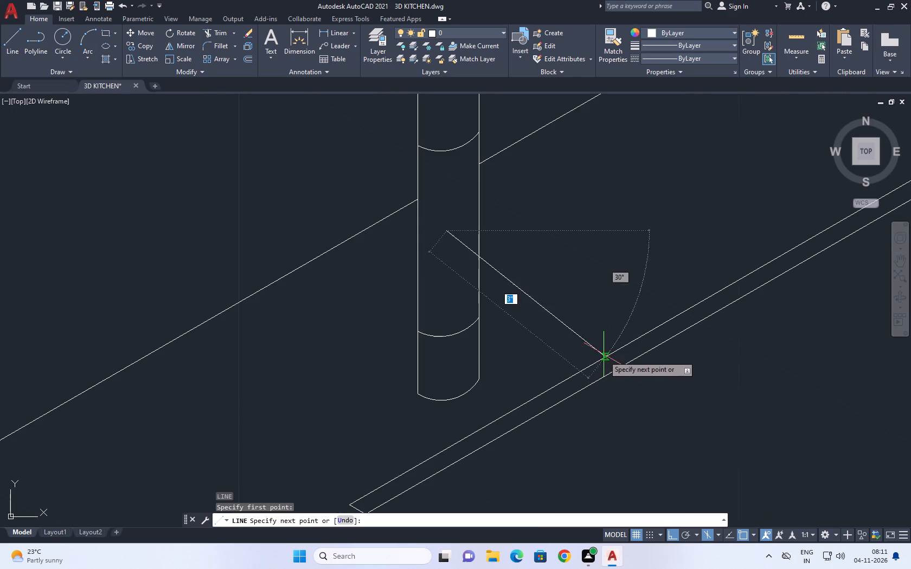
click(606, 331)
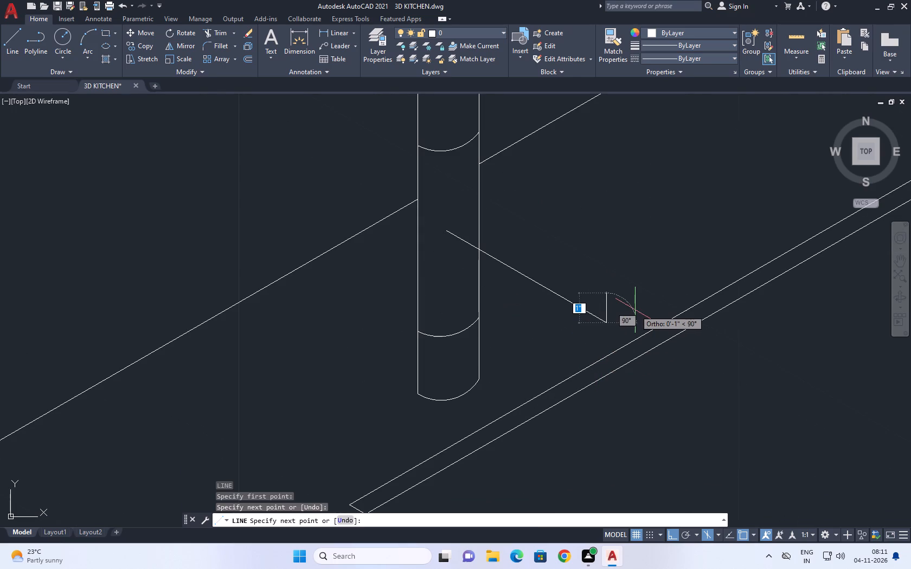
key(F5)
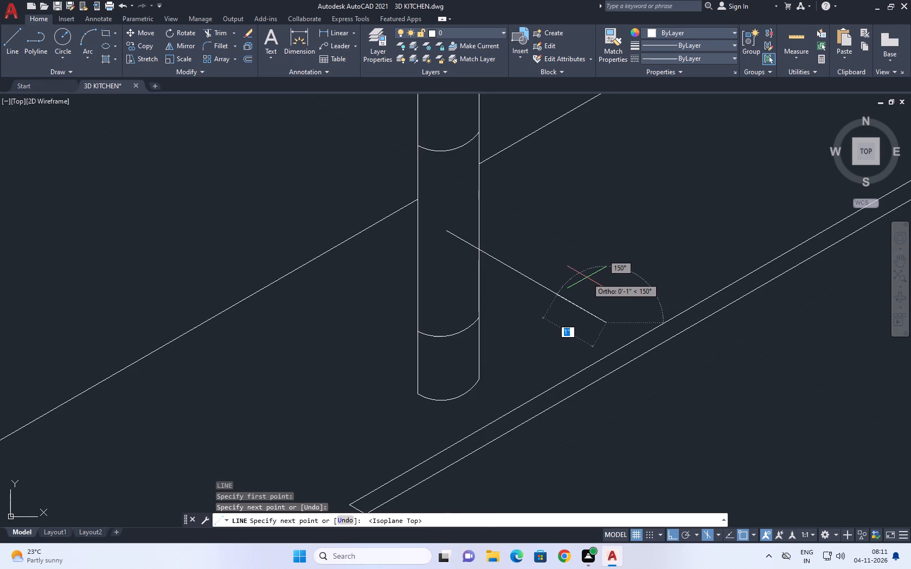
key(F5)
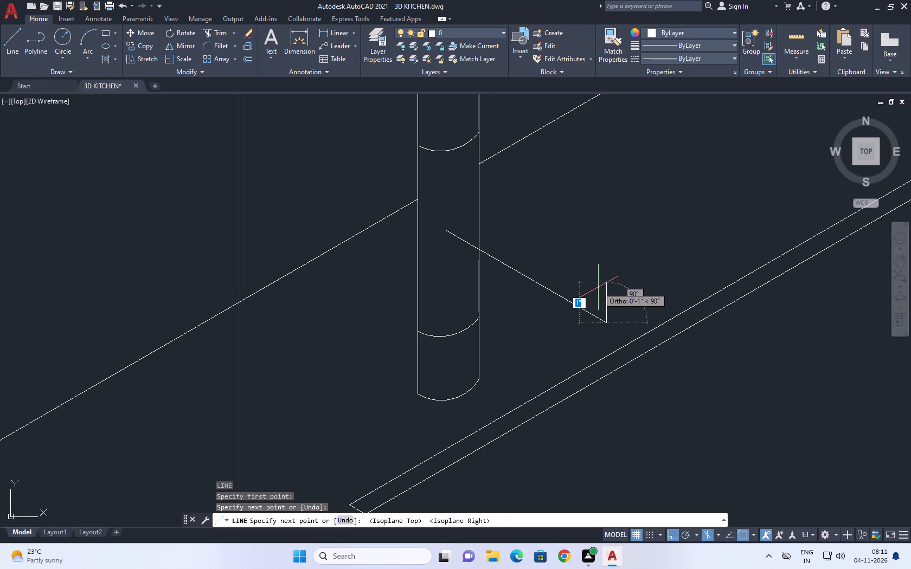
click(598, 288)
key(F5)
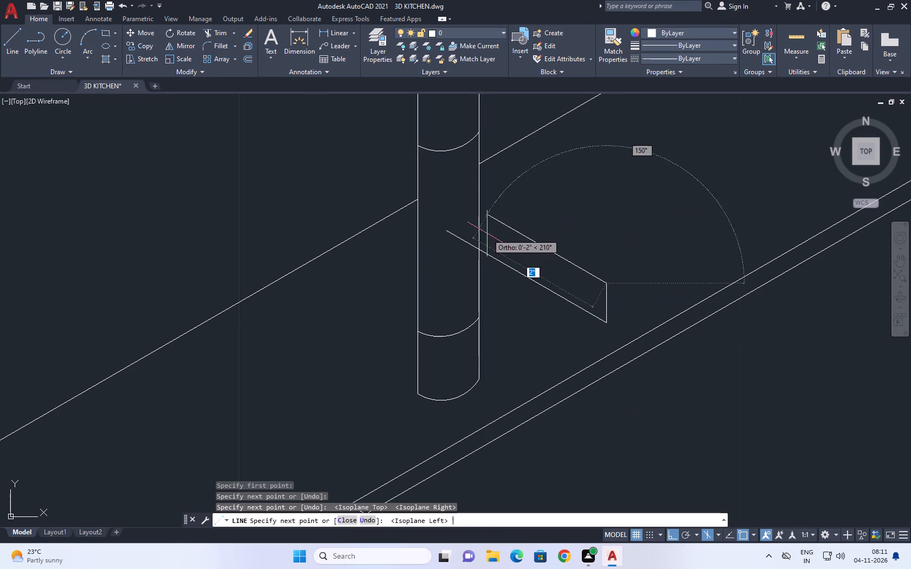
click(466, 211)
key(space)
Trim the ends of both spout lines that lie inside the upright back to its right edge.
middle_drag(466, 293, 484, 339)
key(t)
key(r)
key(space)
click(491, 247)
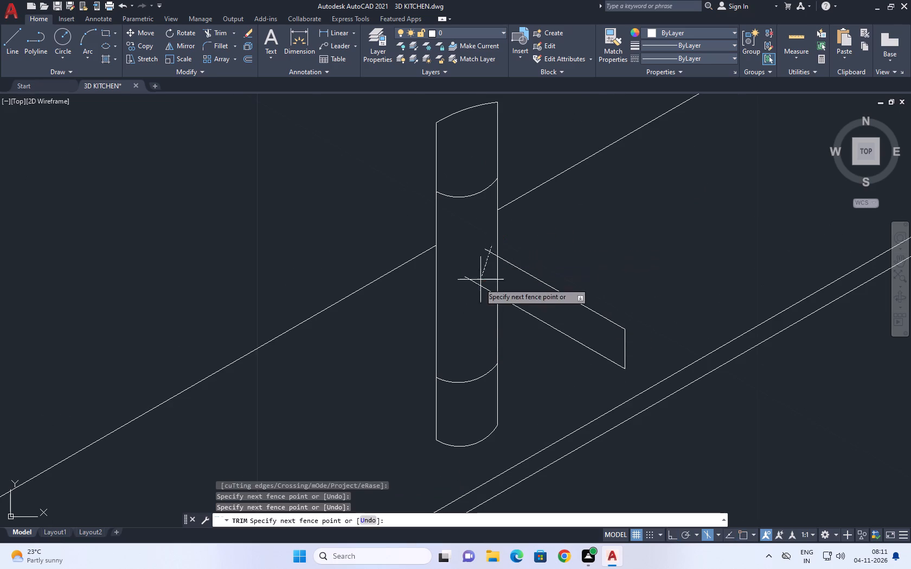
click(477, 316)
scroll(570, 325, down, 2)
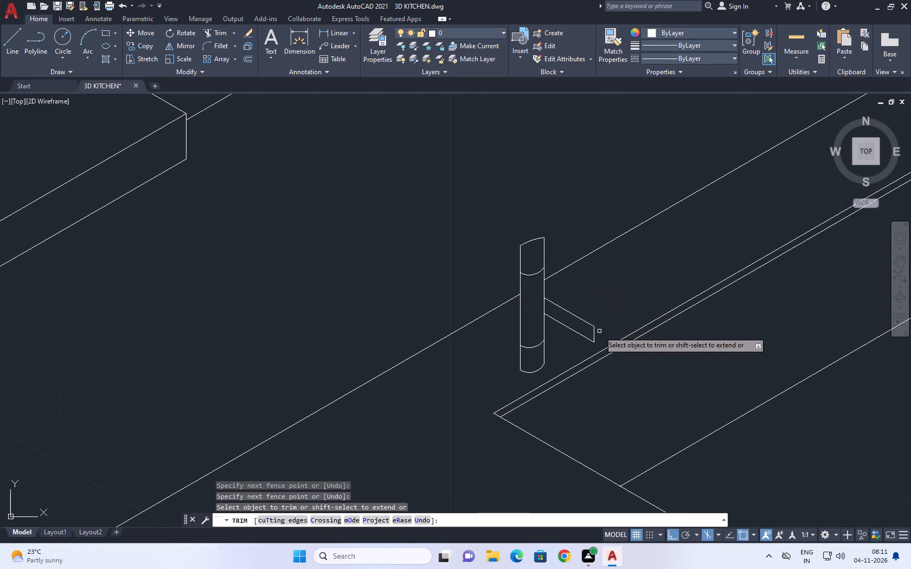
key(Escape)
Move the three spout lines about 1" along the 210° isometric direction so they start inside the upright's face.
middle_drag(524, 319, 530, 335)
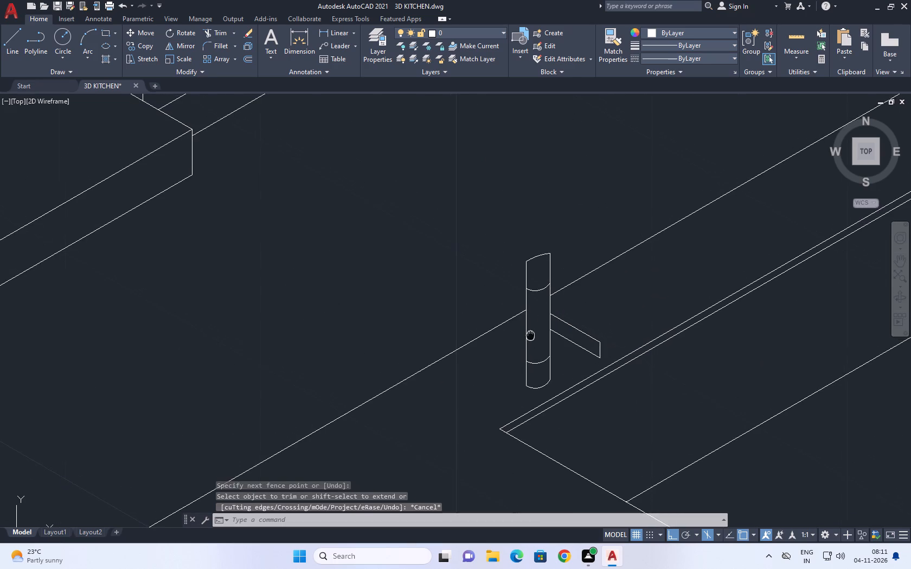
middle_drag(530, 335, 531, 337)
scroll(534, 337, down, 2)
scroll(561, 335, up, 3)
drag(562, 327, 555, 336)
click(531, 371)
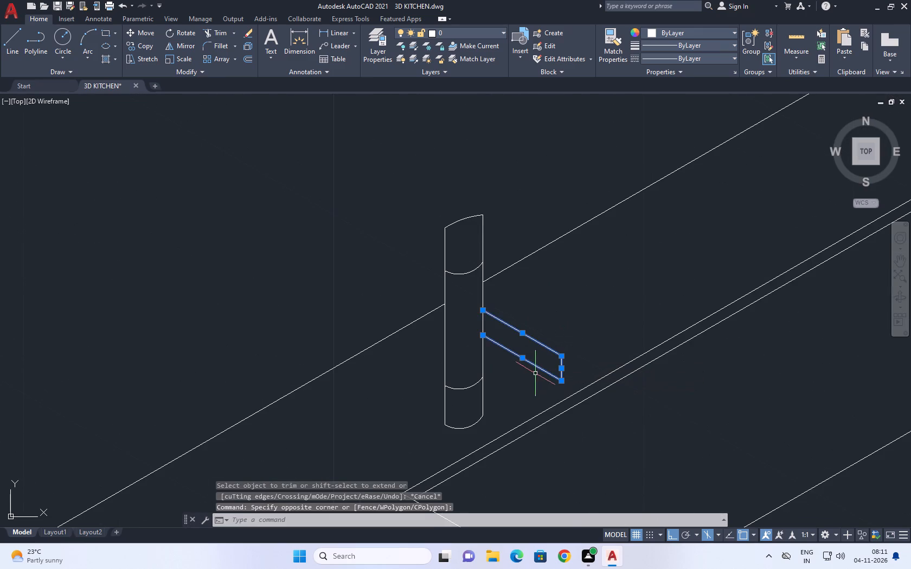
middle_drag(466, 311, 479, 340)
key(m)
key(space)
click(587, 314)
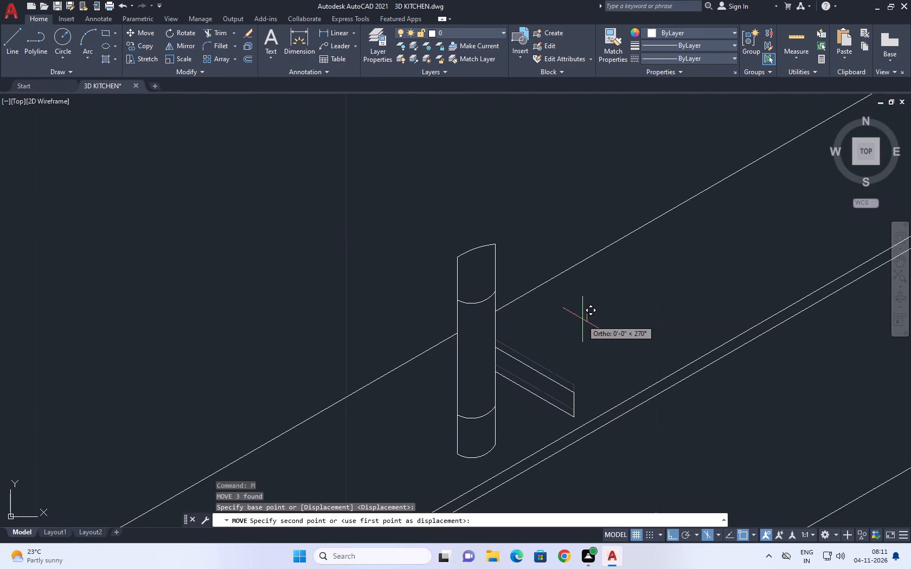
key(F5)
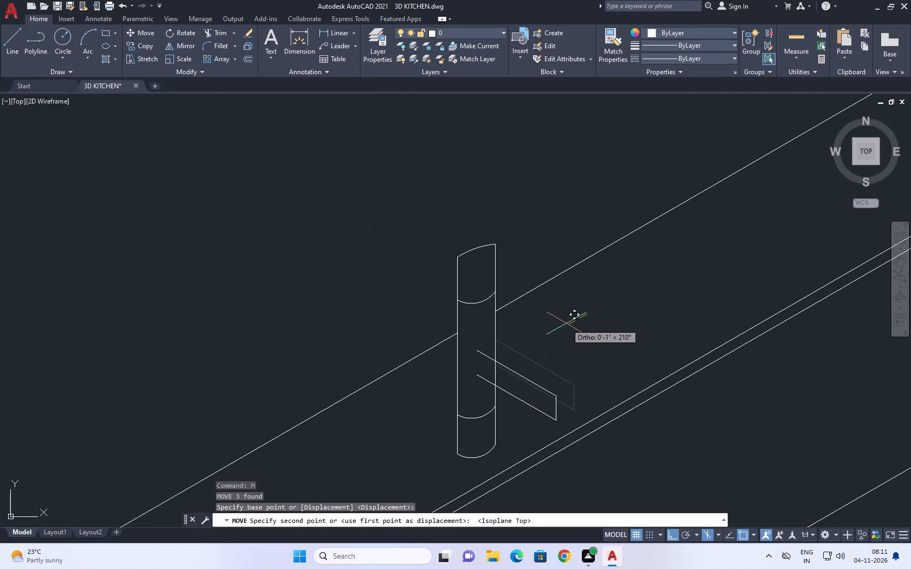
click(566, 324)
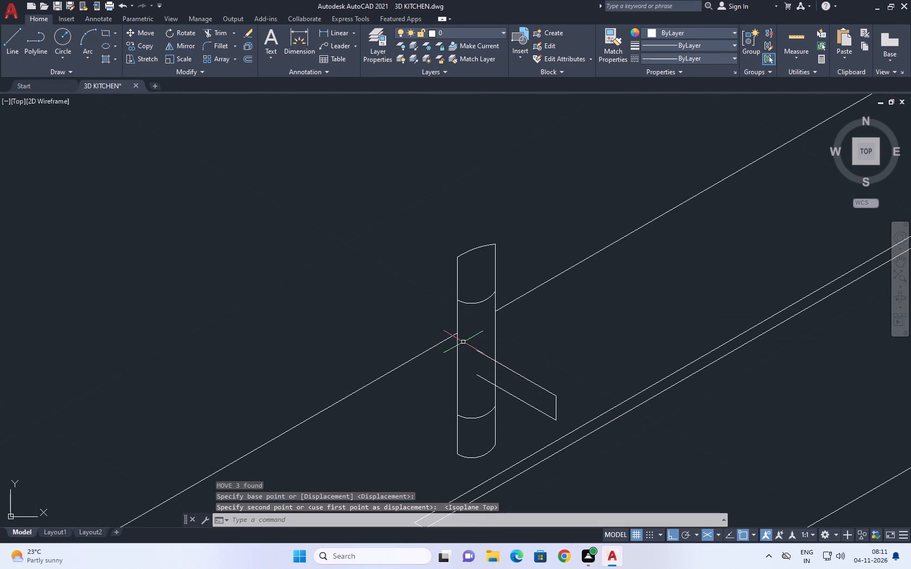
With Ortho off, draw a spline from the upper cross arc's right end through both spout line ends to the lower cross arc's right end.
key(s)
key(p)
key(l)
key(space)
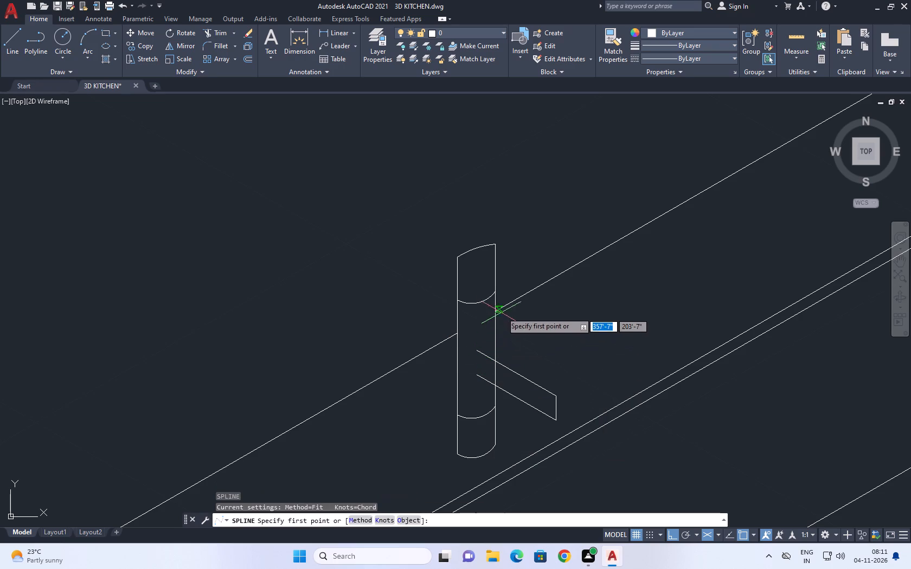
click(491, 292)
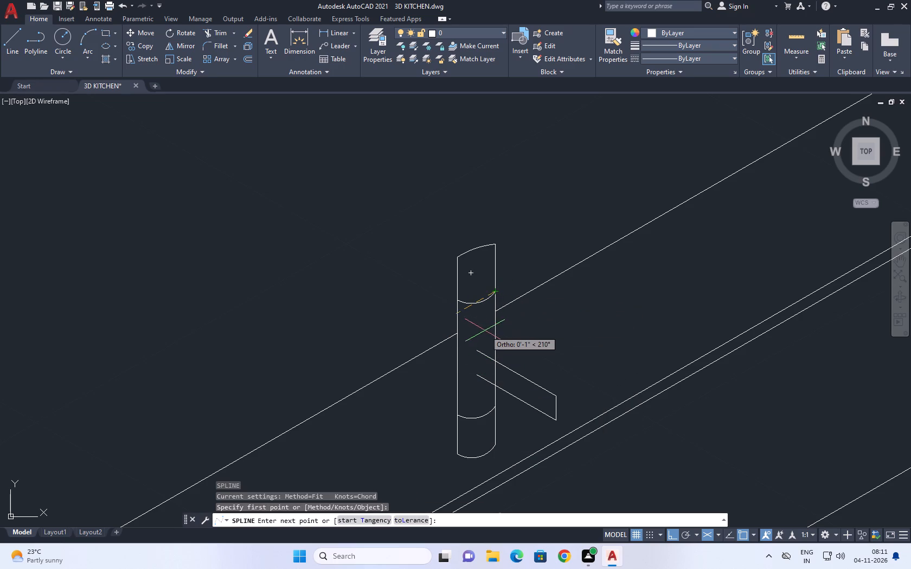
key(F5)
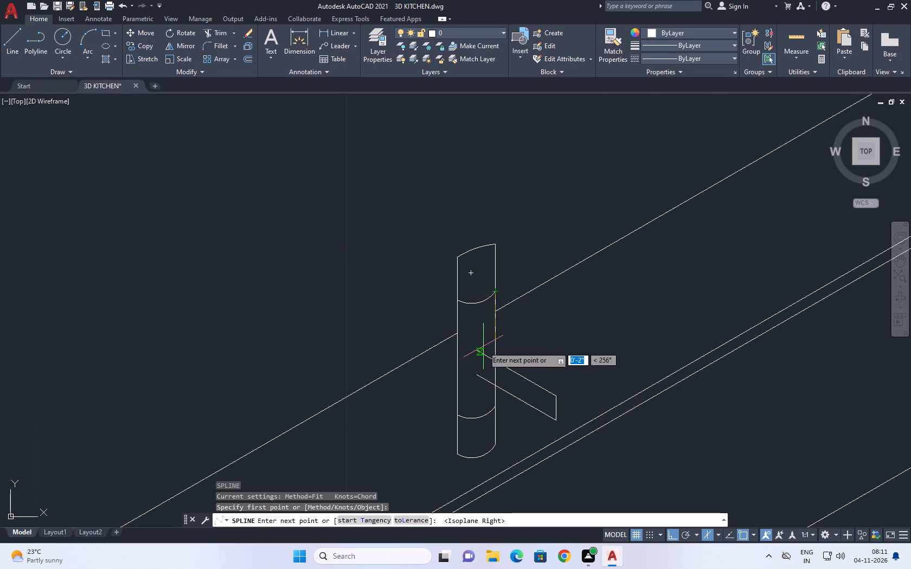
key(F8)
scroll(485, 345, up, 1)
click(481, 319)
click(476, 342)
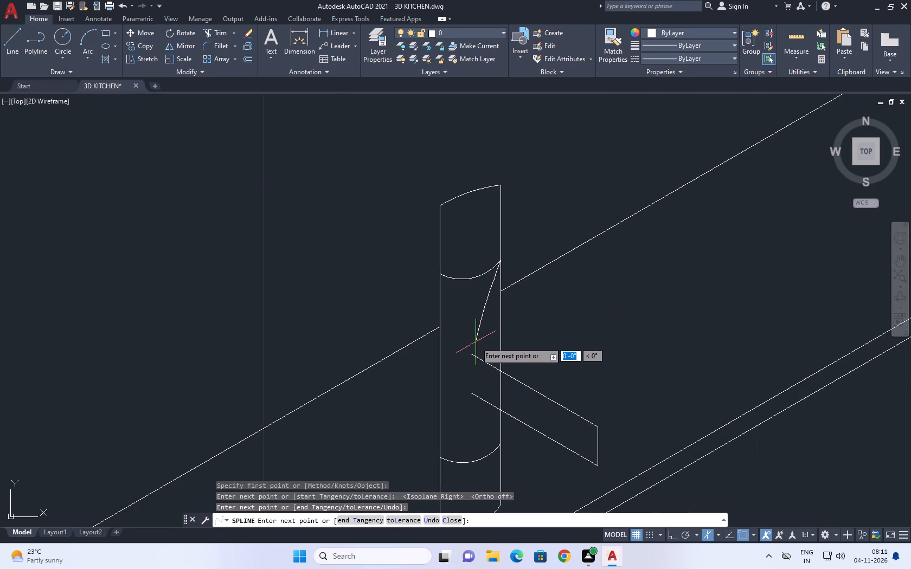
click(472, 357)
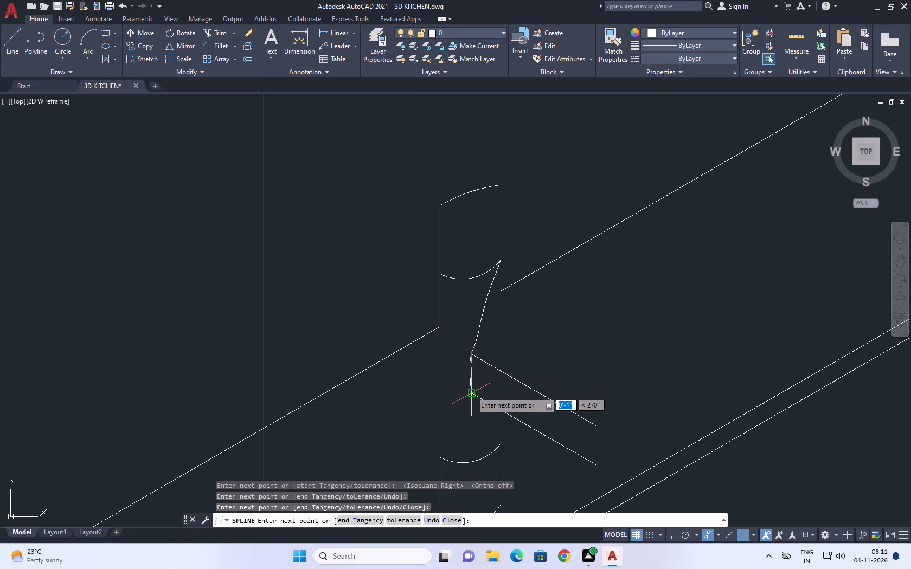
click(472, 393)
middle_drag(474, 409, 474, 331)
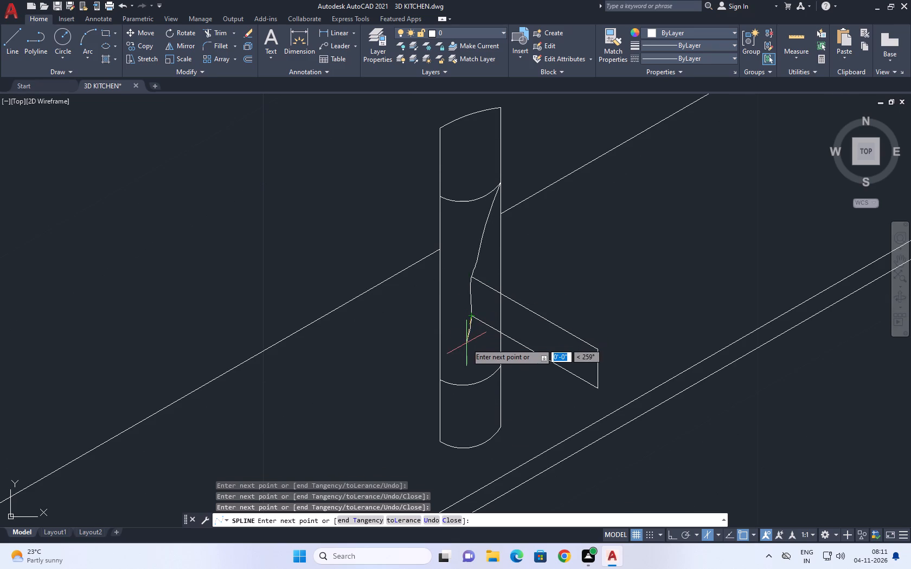
drag(467, 344, 470, 353)
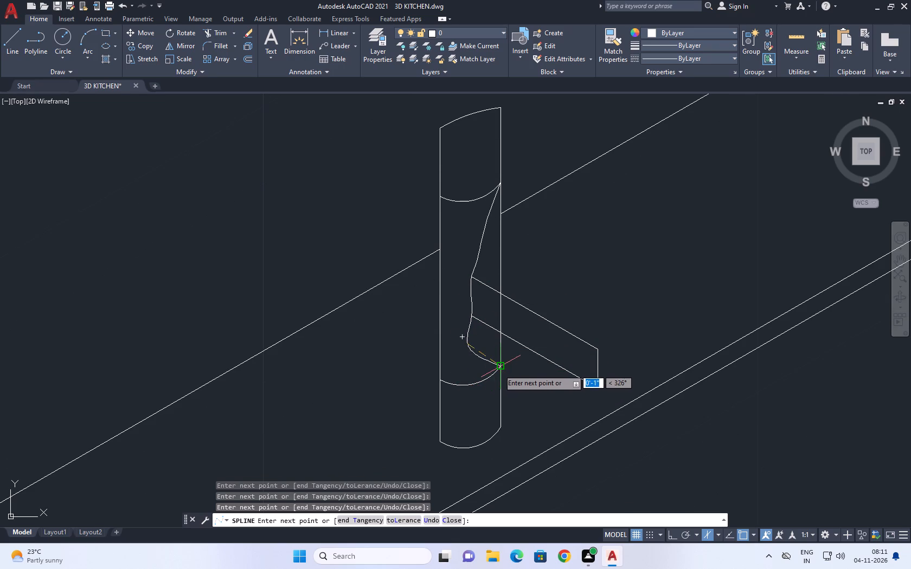
click(500, 367)
key(space)
Stretch the spline's fit point below the spout slightly to the right to smooth the lower curve.
scroll(464, 345, up, 3)
drag(490, 345, 490, 345)
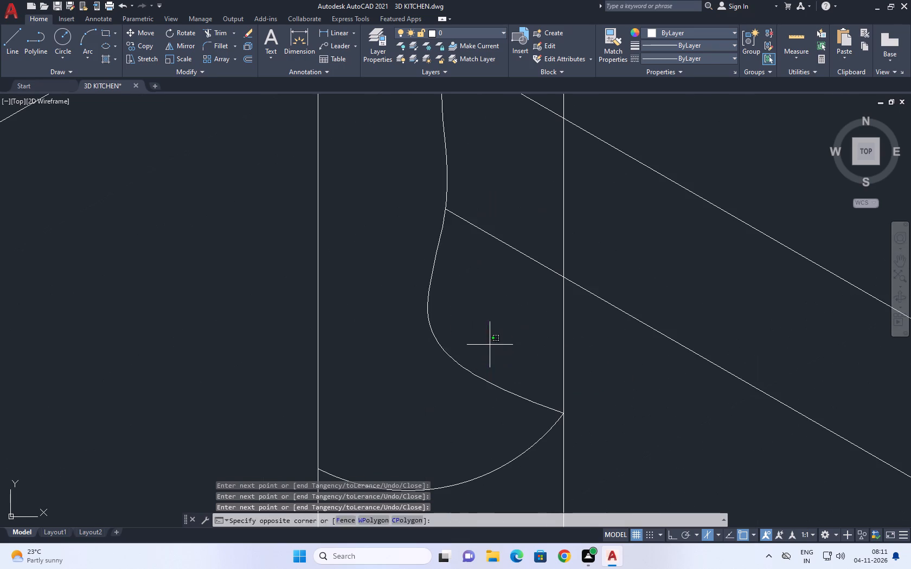
drag(490, 345, 478, 346)
click(415, 368)
click(431, 325)
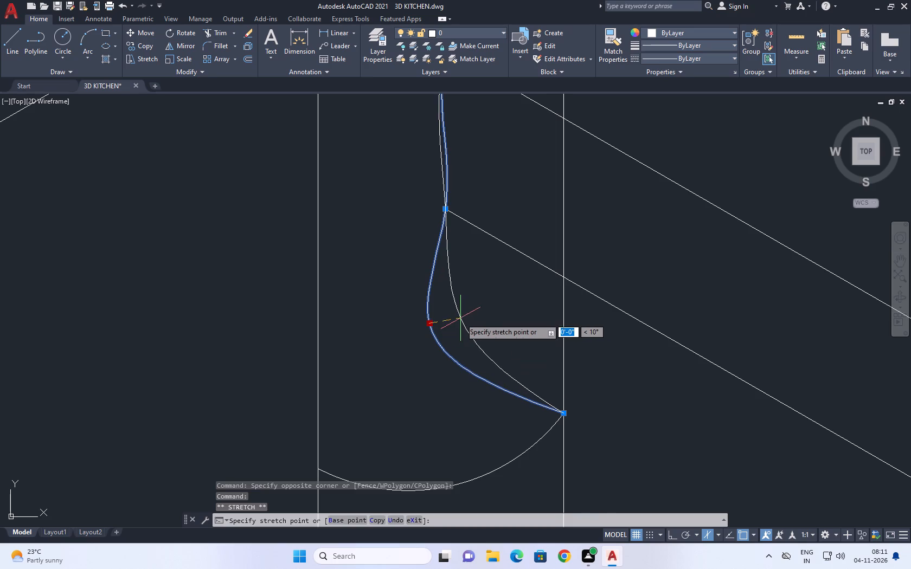
click(460, 318)
scroll(486, 316, down, 3)
scroll(481, 233, up, 2)
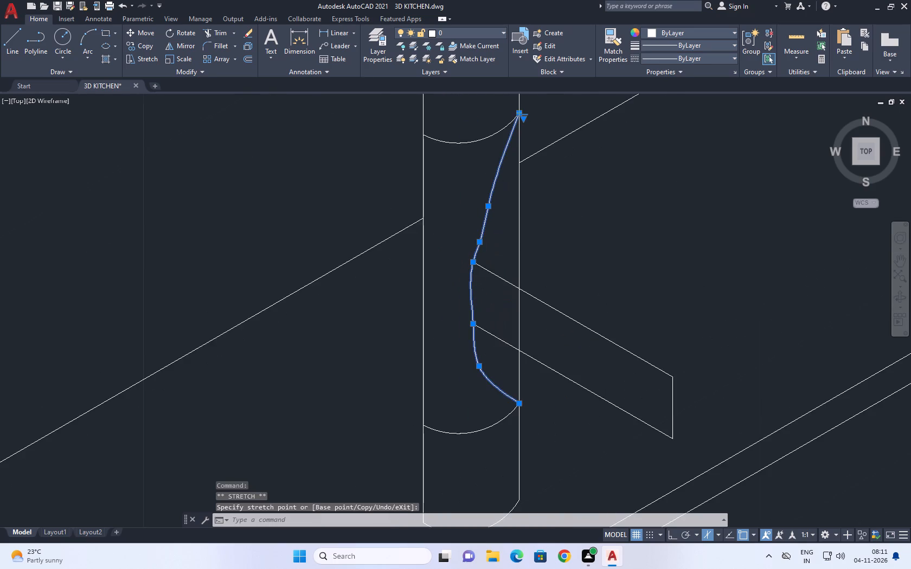
Adjust the spline's two fit points above the spout to smooth the upper curve, and deselect it.
middle_drag(485, 260, 495, 352)
drag(490, 338, 490, 333)
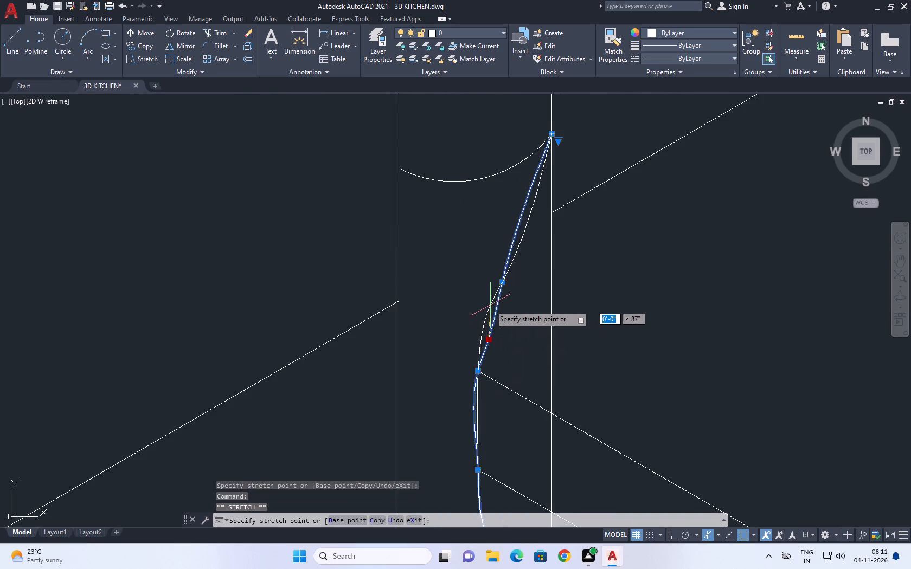
click(491, 305)
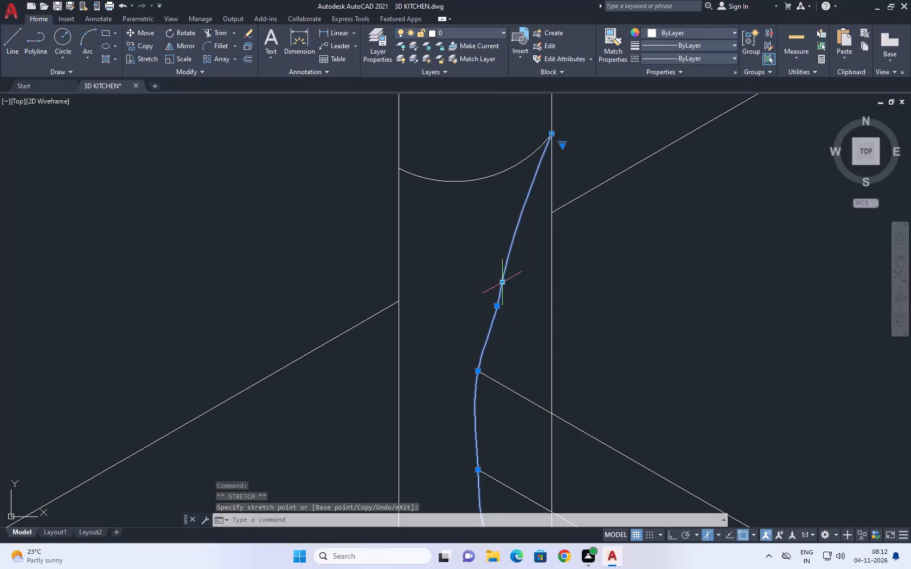
click(502, 282)
click(495, 279)
scroll(509, 281, down, 4)
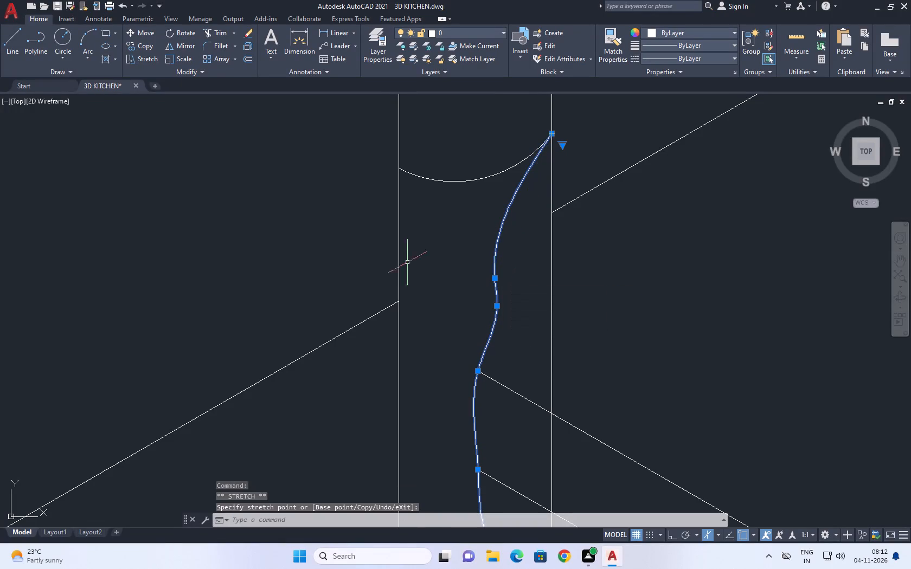
click(495, 279)
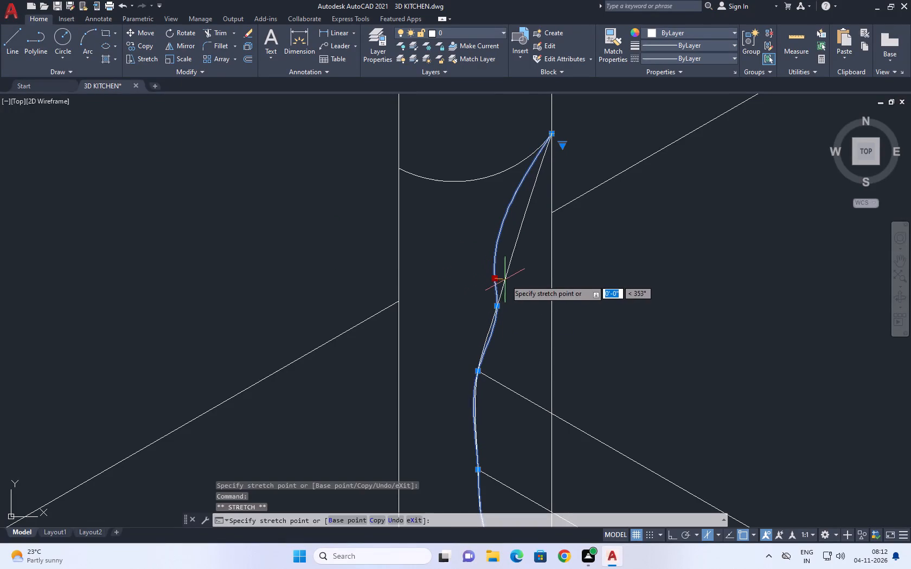
click(506, 280)
scroll(511, 278, down, 2)
middle_drag(554, 311, 512, 262)
right_click(511, 250)
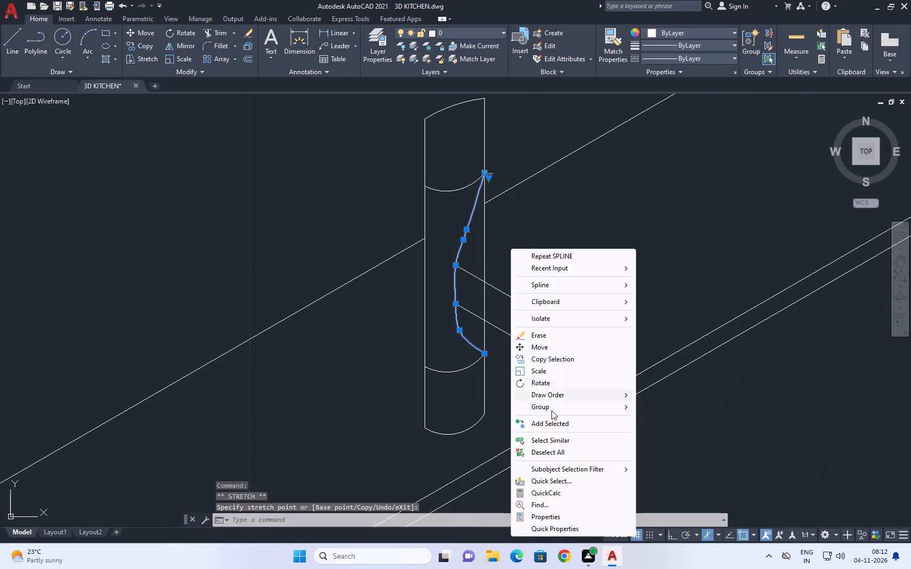
click(550, 451)
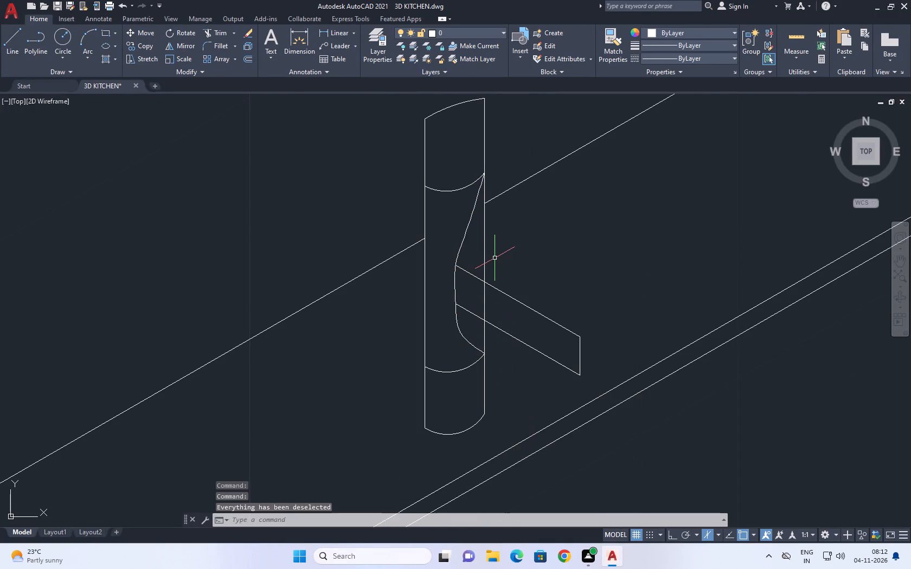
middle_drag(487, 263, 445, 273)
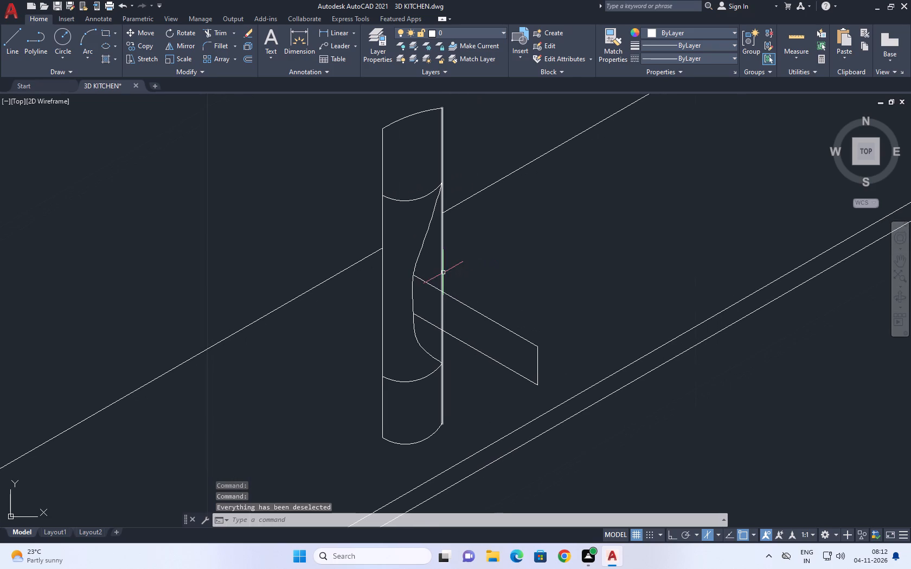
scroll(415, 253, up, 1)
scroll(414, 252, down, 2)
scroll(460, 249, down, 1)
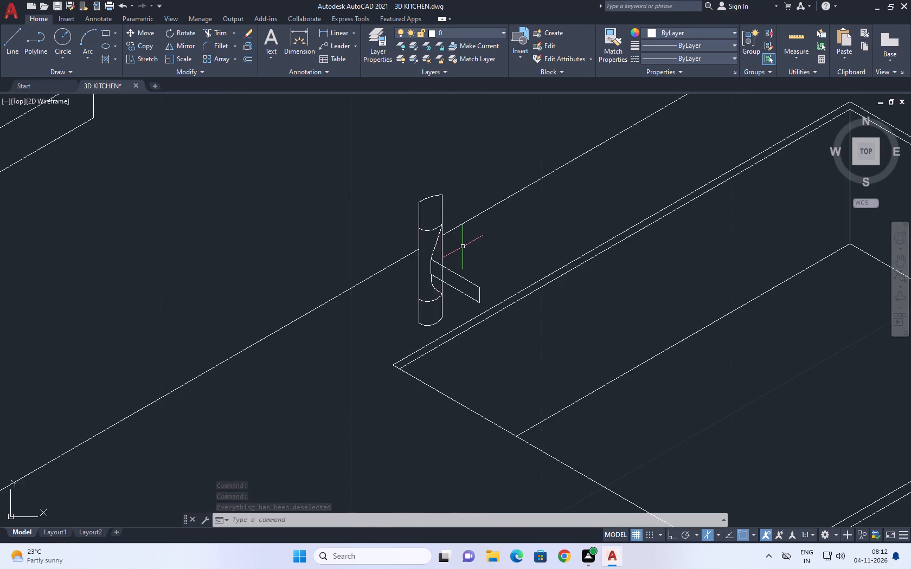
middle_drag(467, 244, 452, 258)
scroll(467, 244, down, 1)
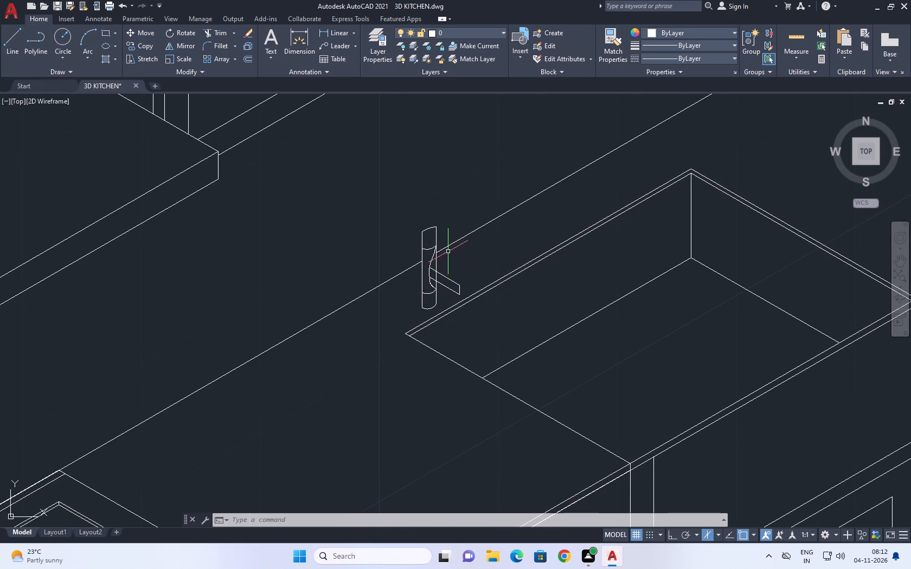
With Ortho on, draw a vertical line about 6" tall behind the sink, to the right of the existing tap.
middle_drag(471, 276, 438, 345)
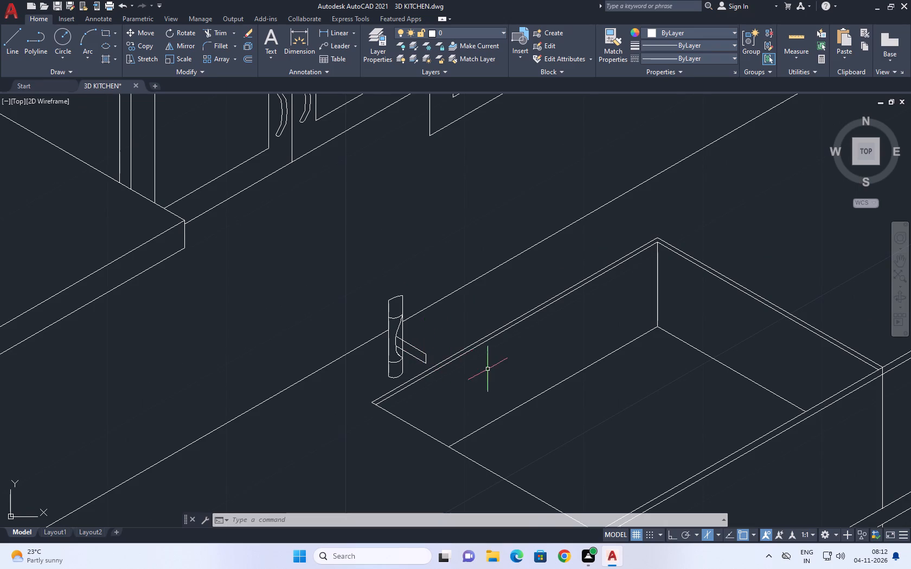
middle_drag(493, 371, 453, 347)
text(L)
key(space)
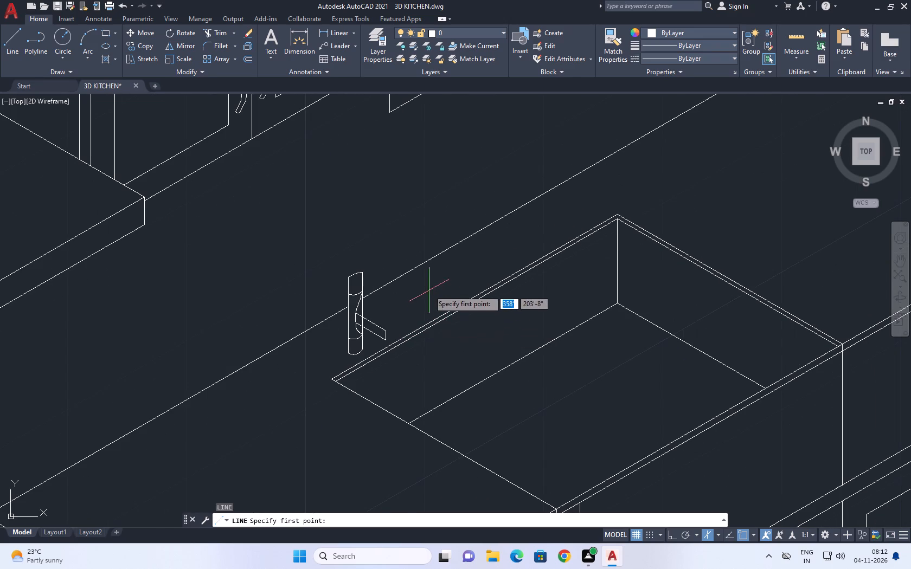
scroll(429, 287, up, 3)
click(434, 320)
scroll(431, 244, down, 3)
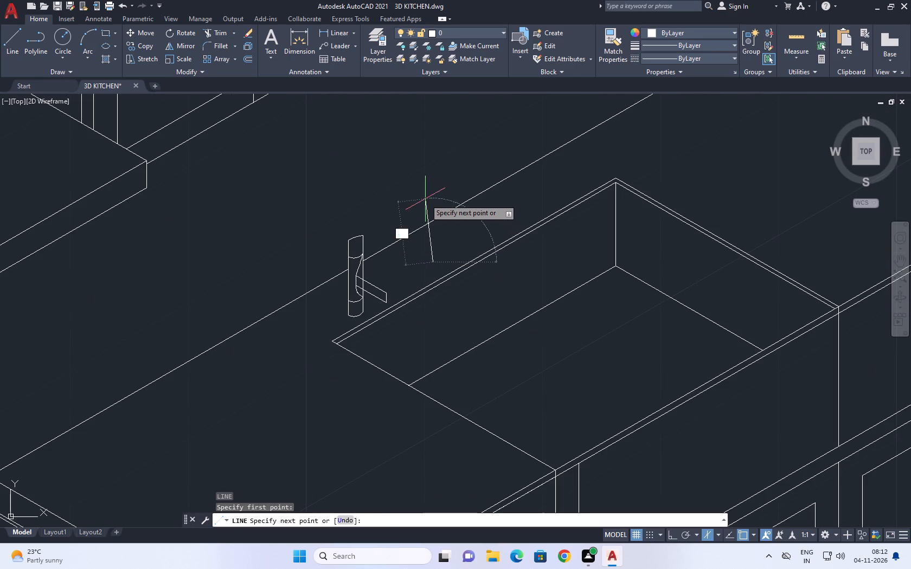
key(F8)
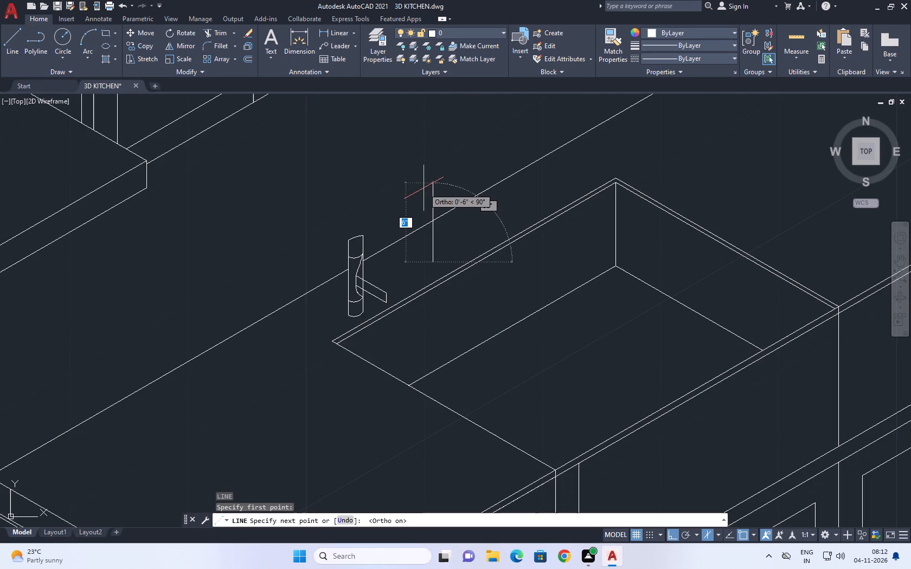
click(424, 184)
key(space)
With Ortho off, draw a shallow three-point arc from the new line's lower end, curving up to the right.
scroll(448, 162, down, 1)
middle_drag(446, 170, 414, 257)
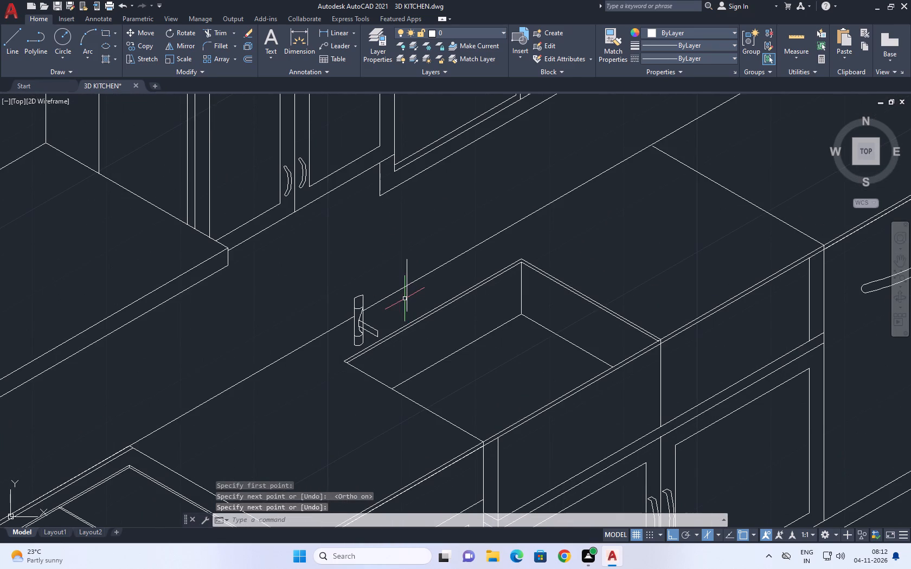
text(A)
key(space)
scroll(400, 309, up, 2)
click(414, 313)
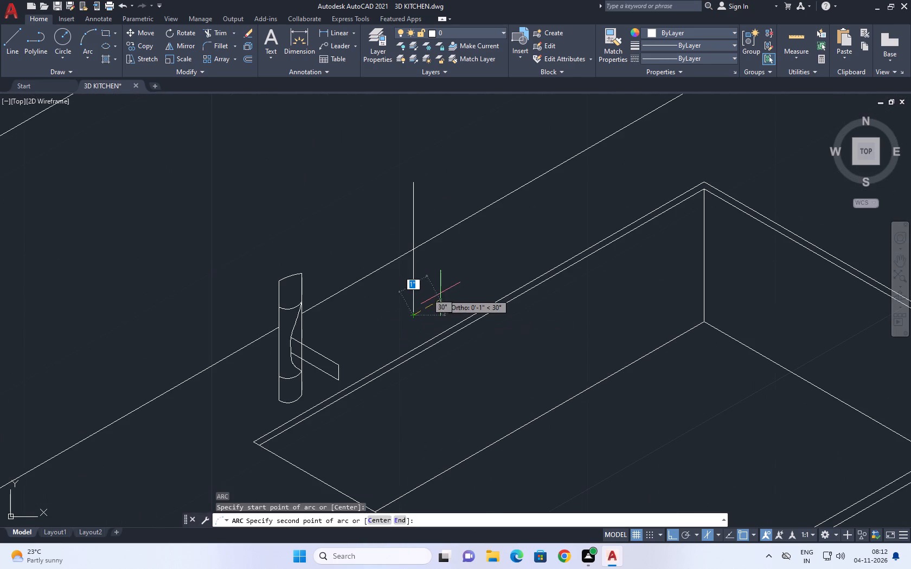
key(F8)
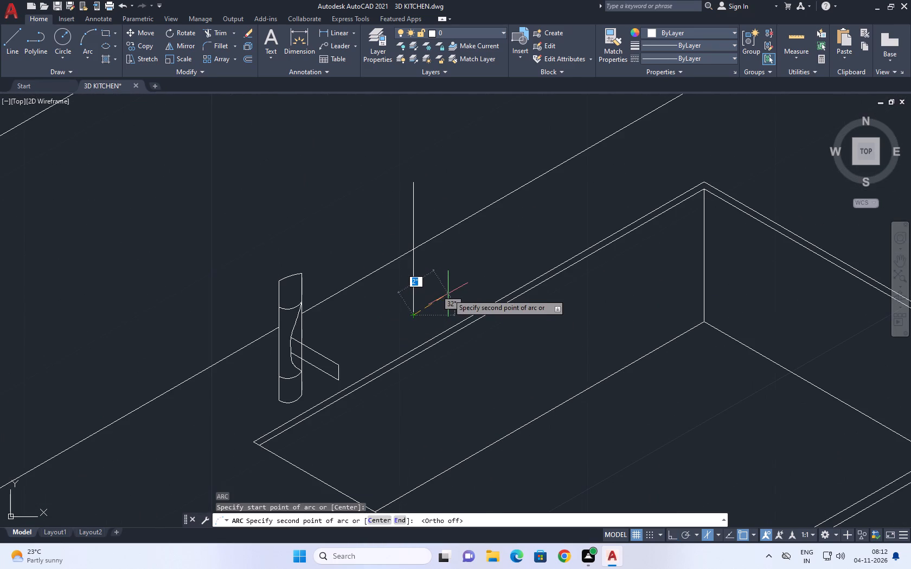
scroll(440, 299, up, 2)
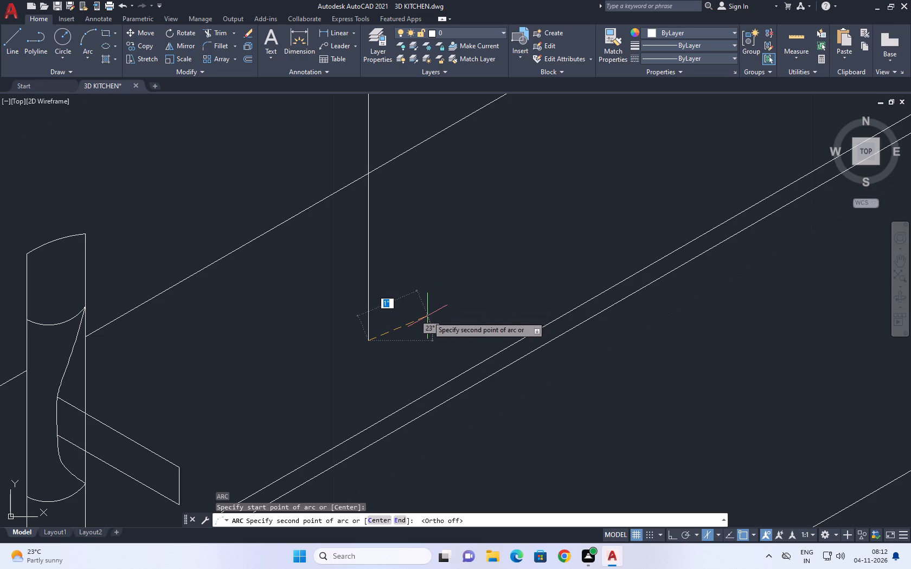
click(427, 316)
scroll(433, 293, down, 3)
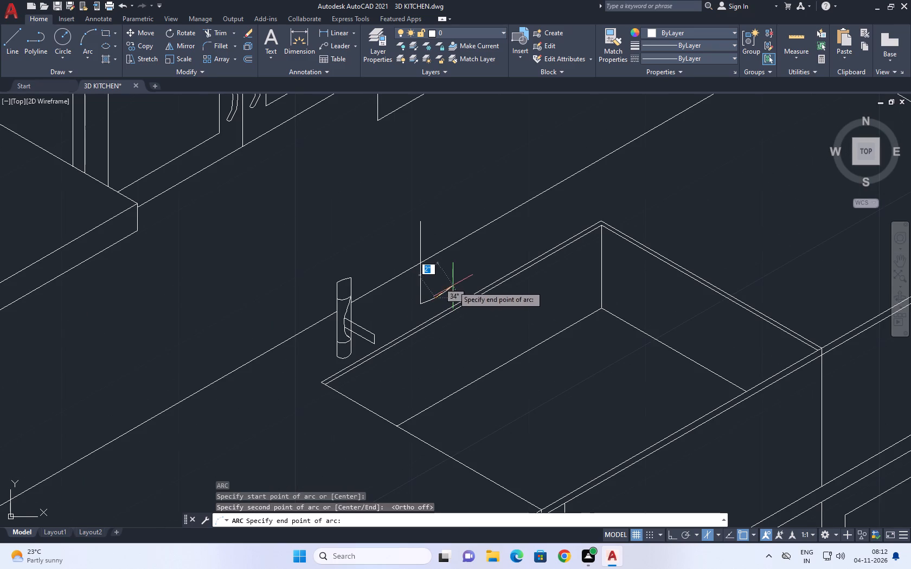
click(453, 286)
Reshape the base arc by stretching its right end and midpoint slightly downward for a rounder curve, and deselect it.
scroll(434, 296, up, 1)
click(437, 296)
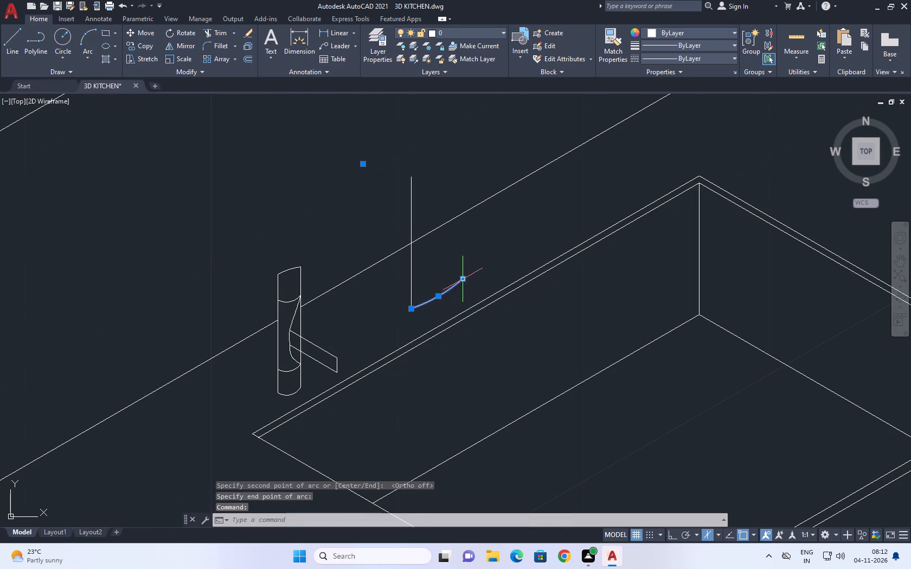
click(463, 279)
click(461, 288)
scroll(444, 295, up, 1)
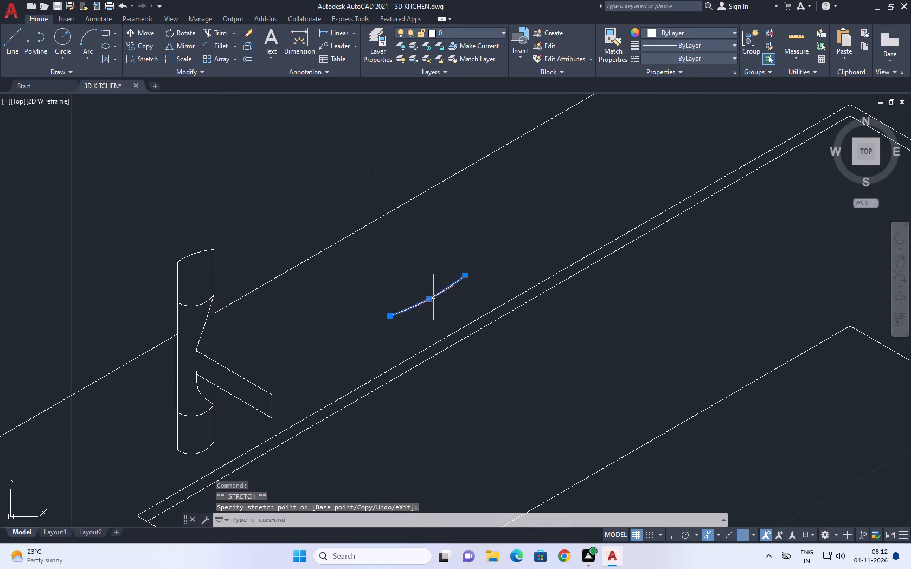
click(431, 299)
click(430, 308)
scroll(458, 288, down, 3)
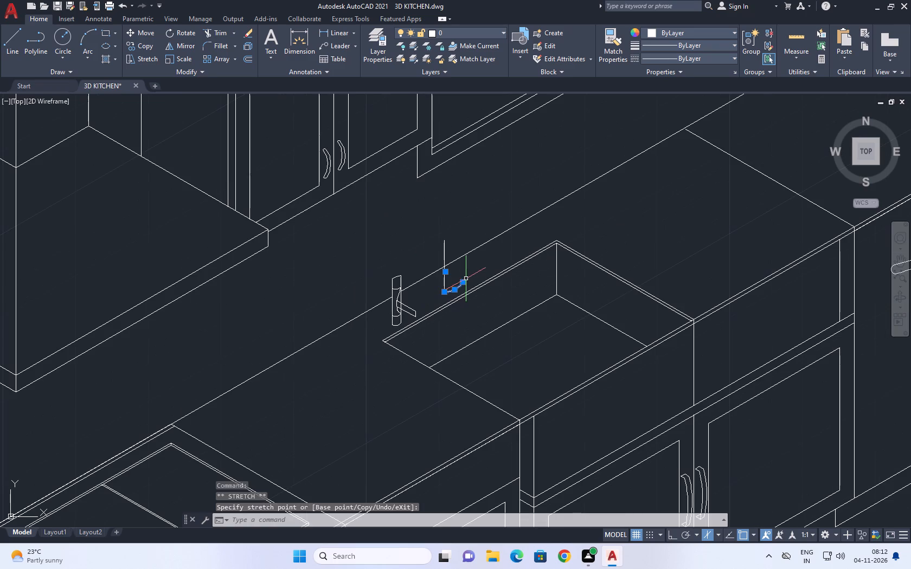
right_drag(456, 209, 452, 203)
click(476, 388)
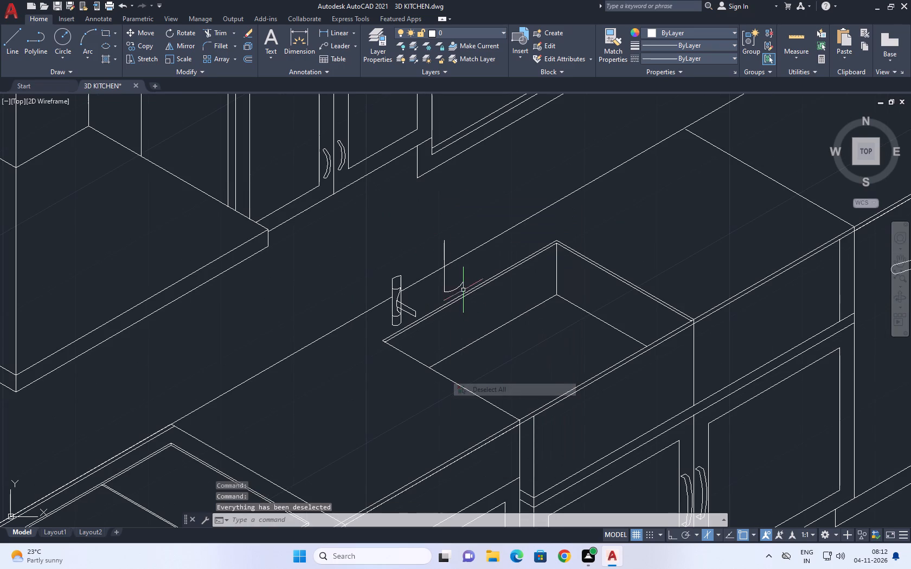
Copy the vertical line from its lower end to the base arc's right end to form the second side.
middle_drag(458, 315, 455, 338)
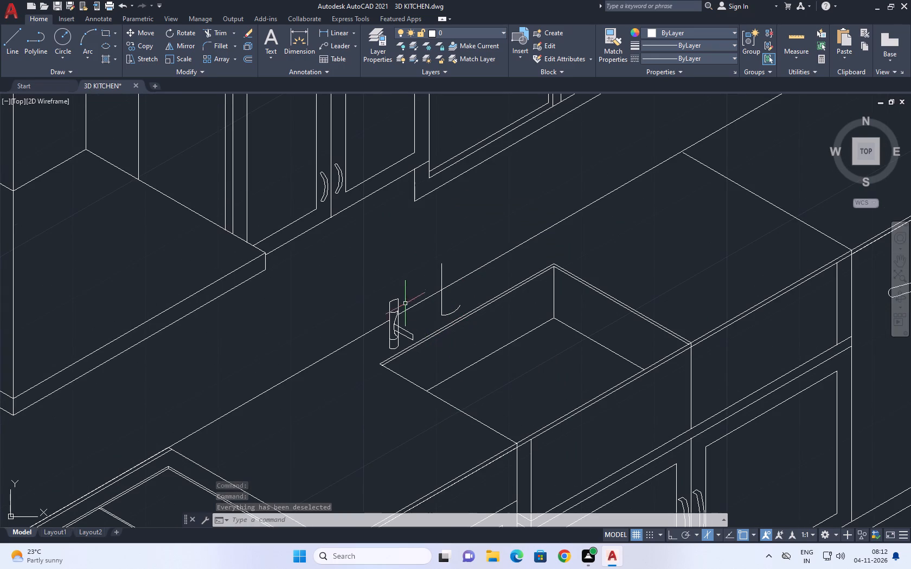
click(447, 300)
drag(442, 300, 436, 302)
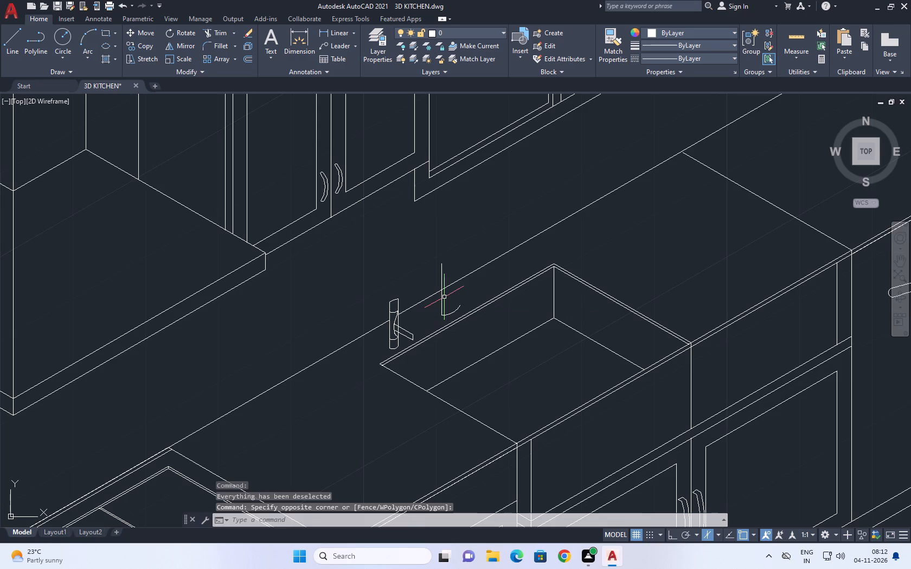
click(444, 298)
click(438, 303)
middle_drag(433, 307, 394, 340)
key(c)
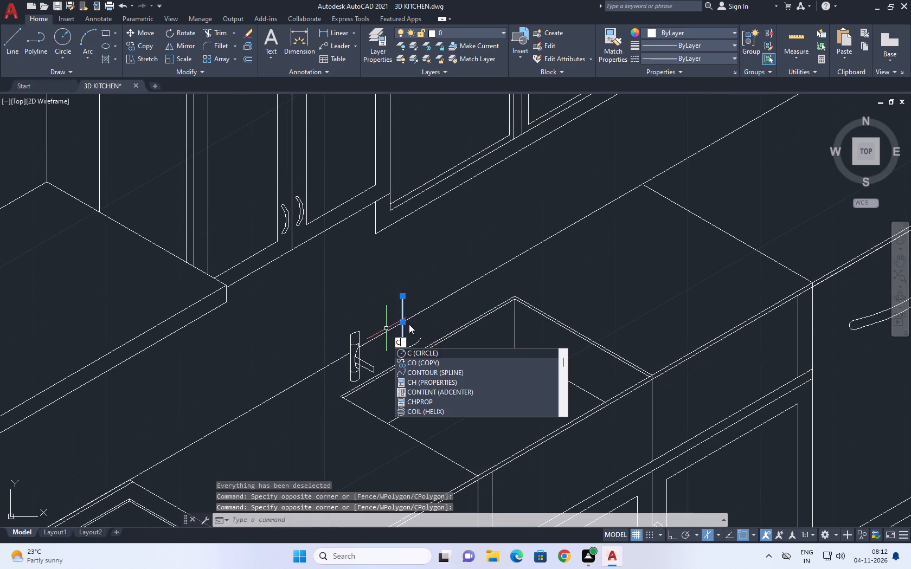
key(o)
key(space)
scroll(409, 339, up, 1)
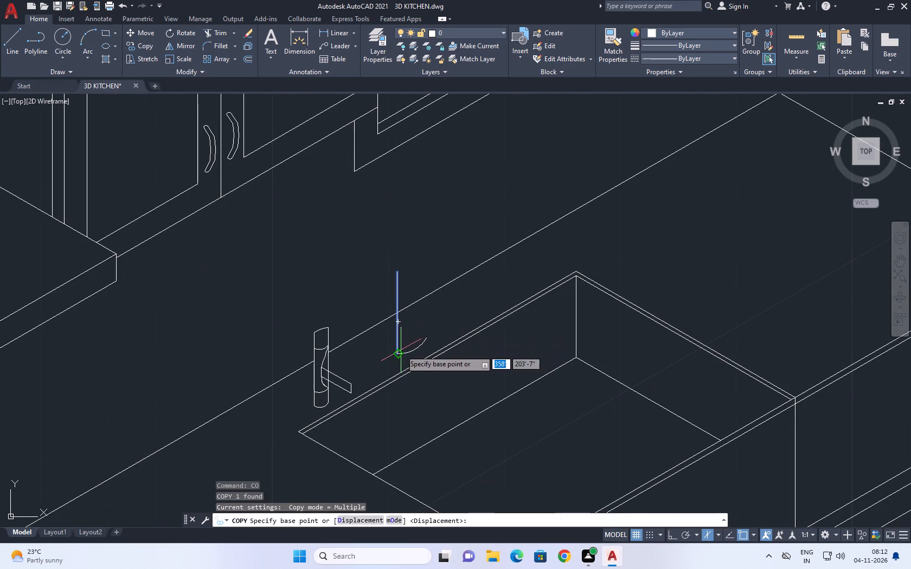
click(399, 353)
click(429, 338)
key(space)
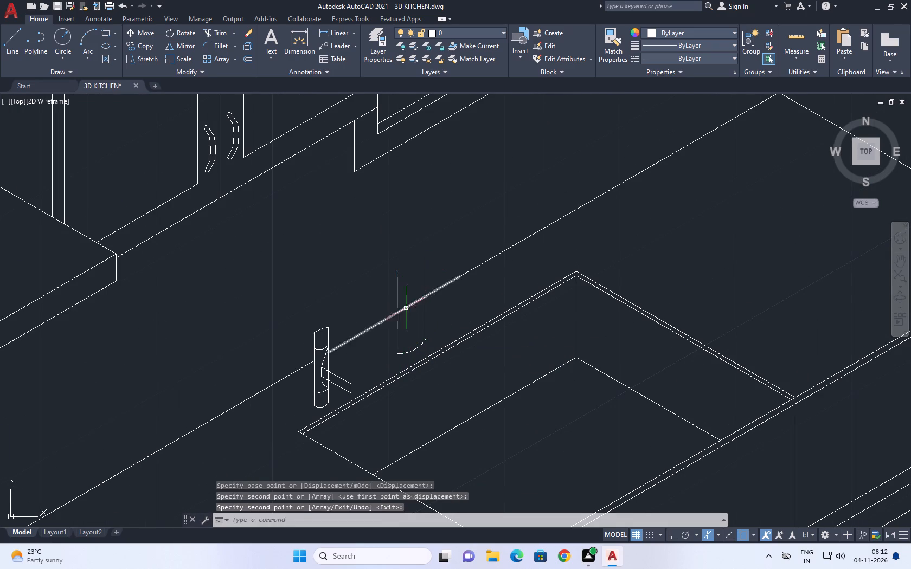
Fillet the copied vertical line with the base arc so they meet in a sharp corner.
scroll(421, 339, up, 3)
key(f)
key(space)
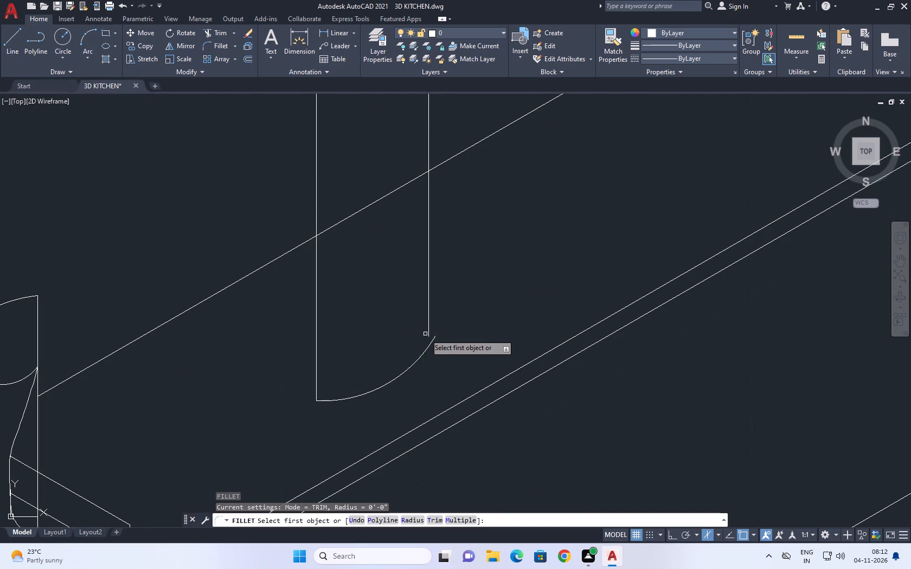
click(427, 335)
click(426, 347)
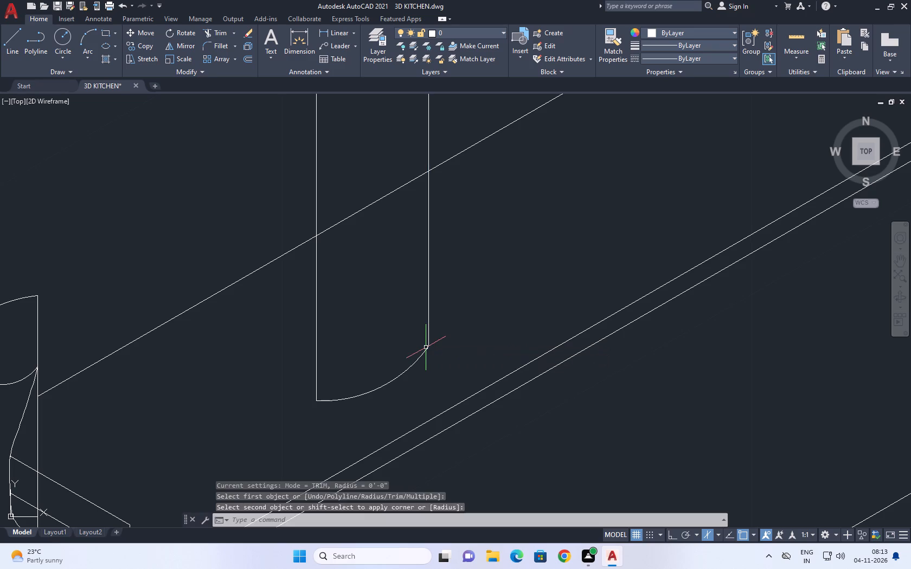
Taper the new upright by stretching the top ends of its two side lines slightly inward, and deselect them.
scroll(455, 312, down, 2)
middle_drag(460, 242, 446, 321)
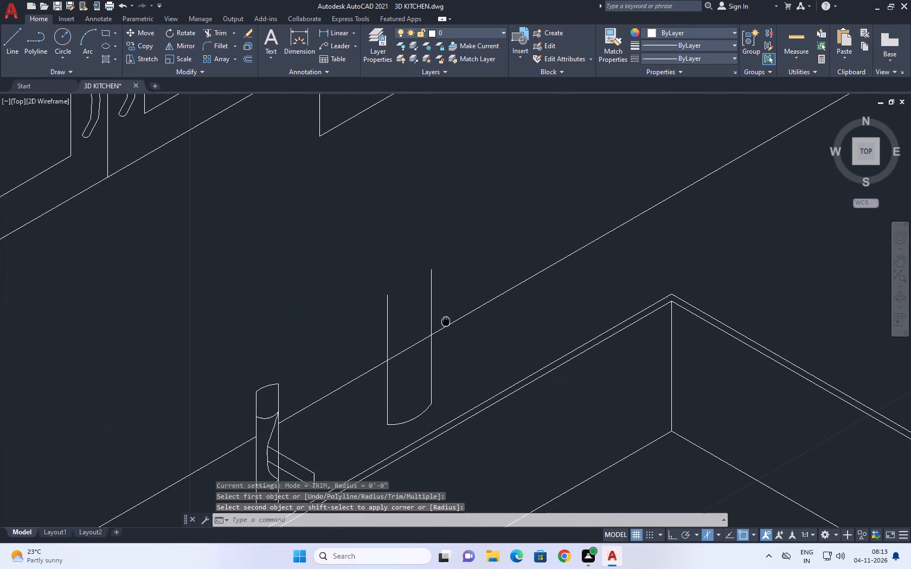
middle_drag(446, 321, 444, 327)
scroll(443, 326, down, 1)
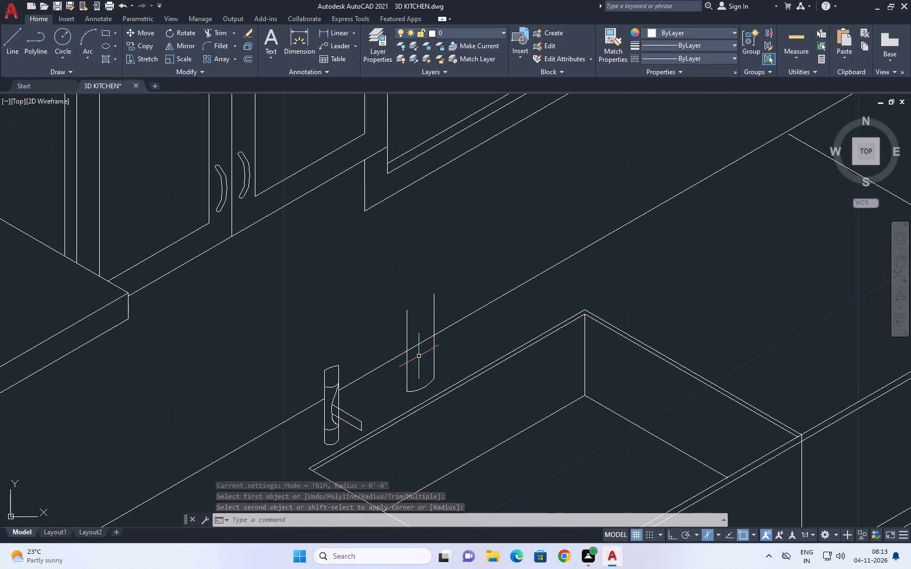
middle_drag(419, 356, 426, 313)
scroll(413, 337, up, 1)
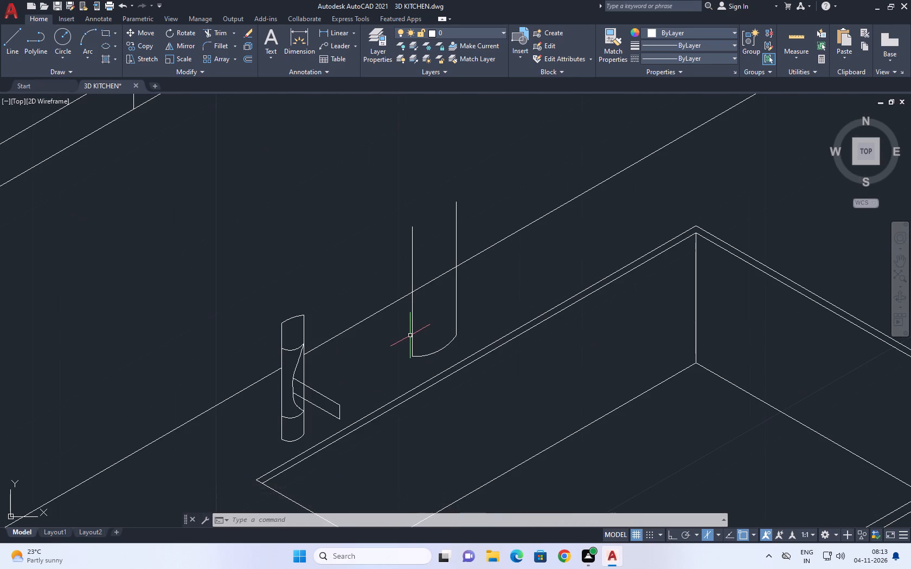
click(422, 245)
click(394, 231)
scroll(414, 224, up, 2)
click(405, 230)
click(421, 221)
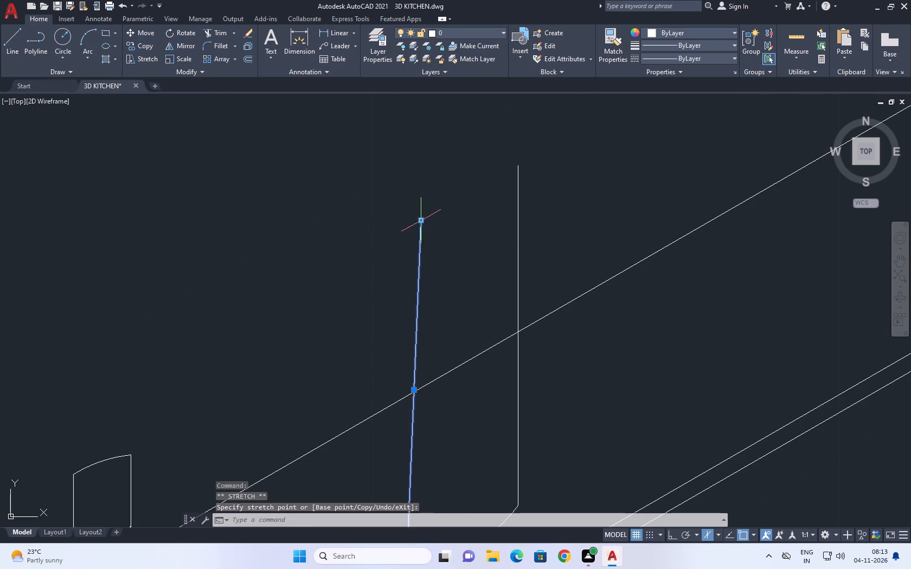
click(509, 184)
click(519, 183)
click(531, 174)
drag(514, 189, 505, 212)
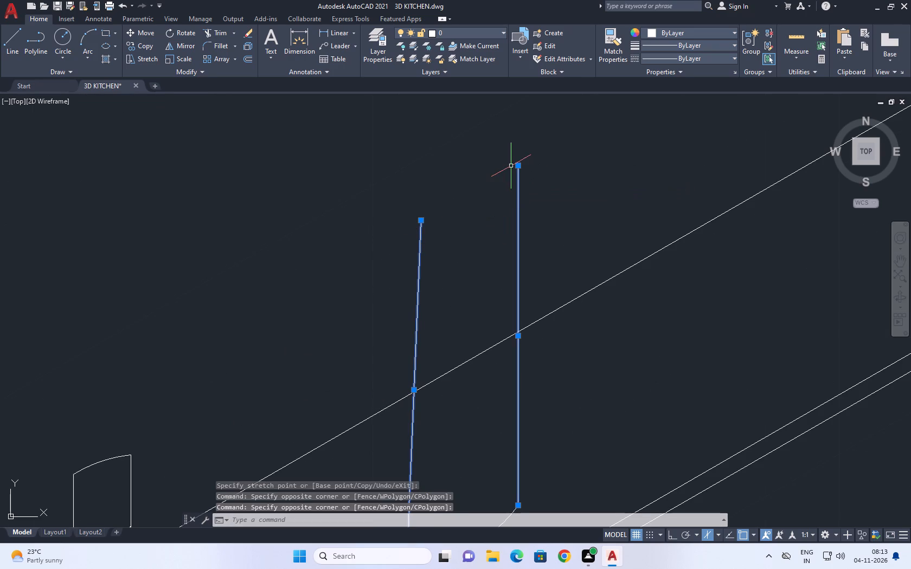
click(519, 167)
click(505, 182)
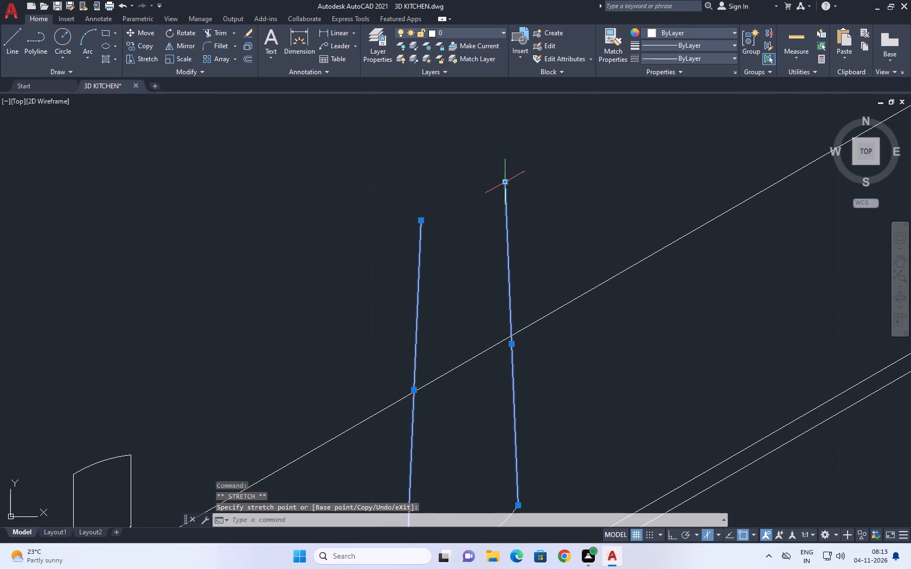
scroll(528, 187, down, 3)
middle_drag(548, 167, 491, 282)
right_click(510, 204)
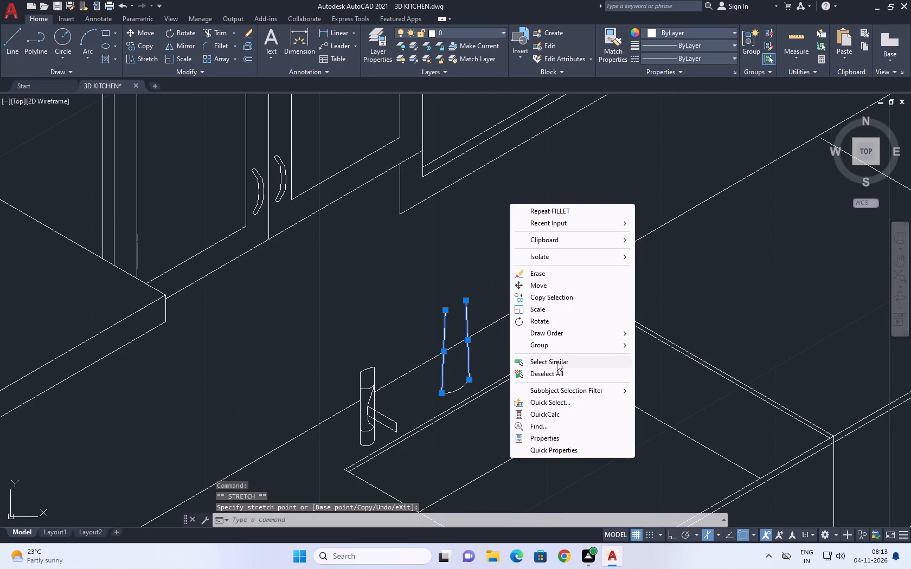
click(557, 371)
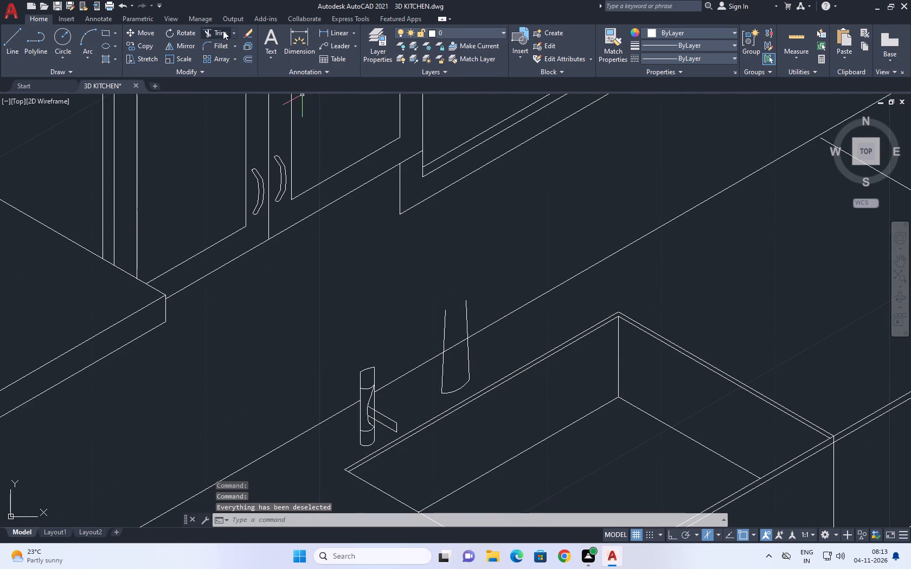
Trim the long counter edge line where it crosses between the new upright's two sides.
click(223, 30)
click(455, 344)
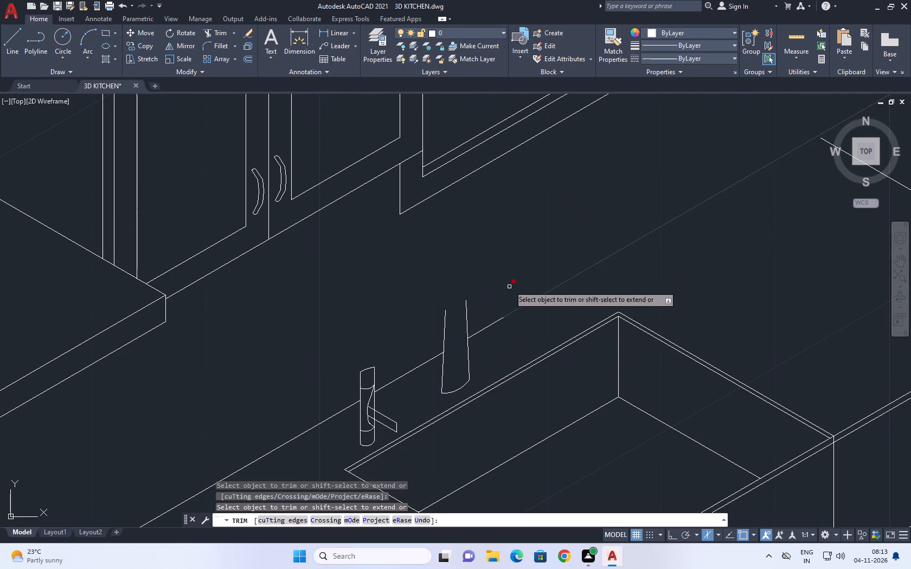
right_click(503, 268)
click(534, 294)
click(523, 290)
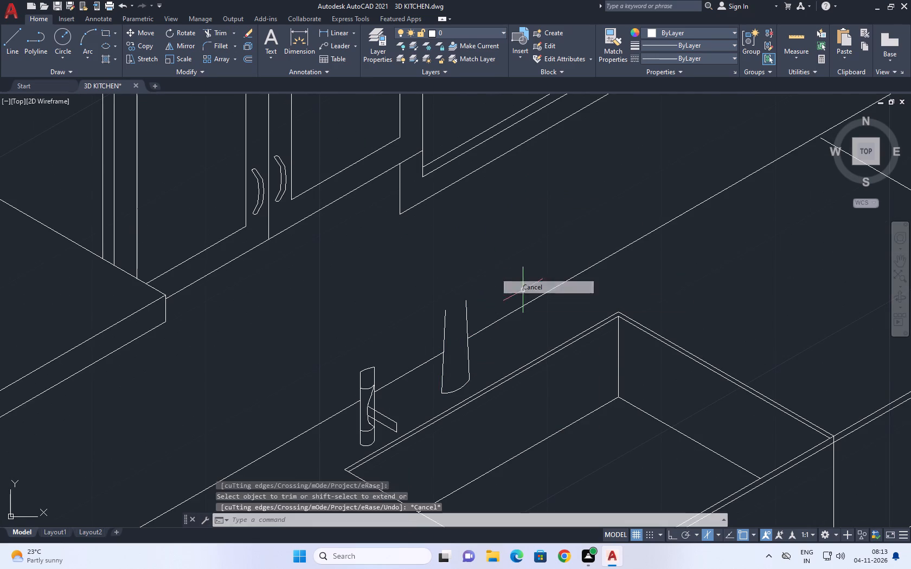
Draw a downward-bulging three-point arc joining the top ends of the upright's two side lines.
middle_drag(472, 281, 501, 344)
key(a)
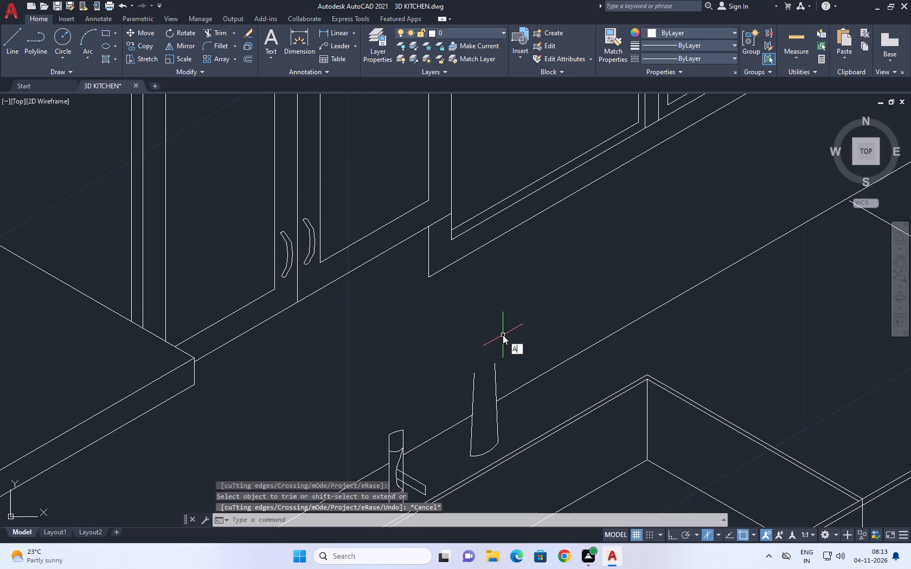
key(space)
scroll(470, 373, up, 2)
click(476, 374)
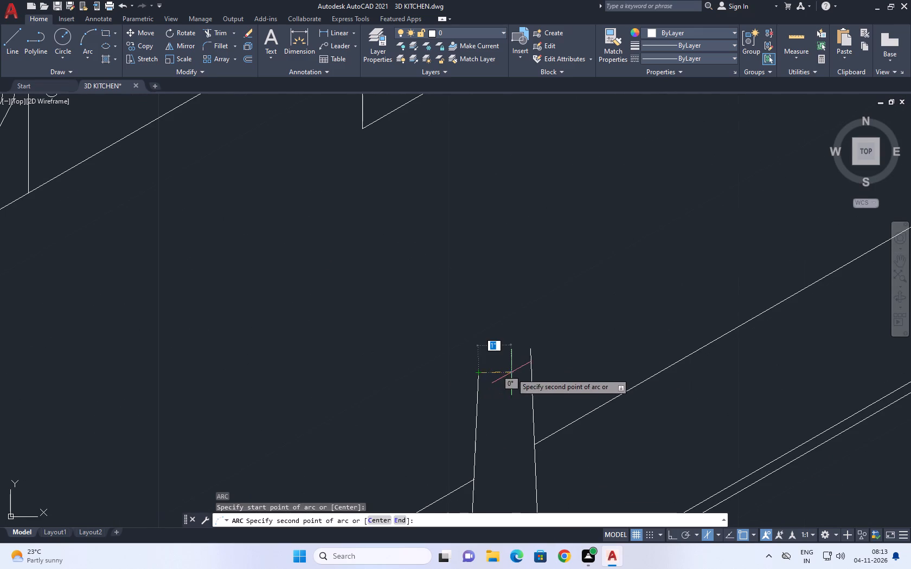
click(512, 371)
click(532, 353)
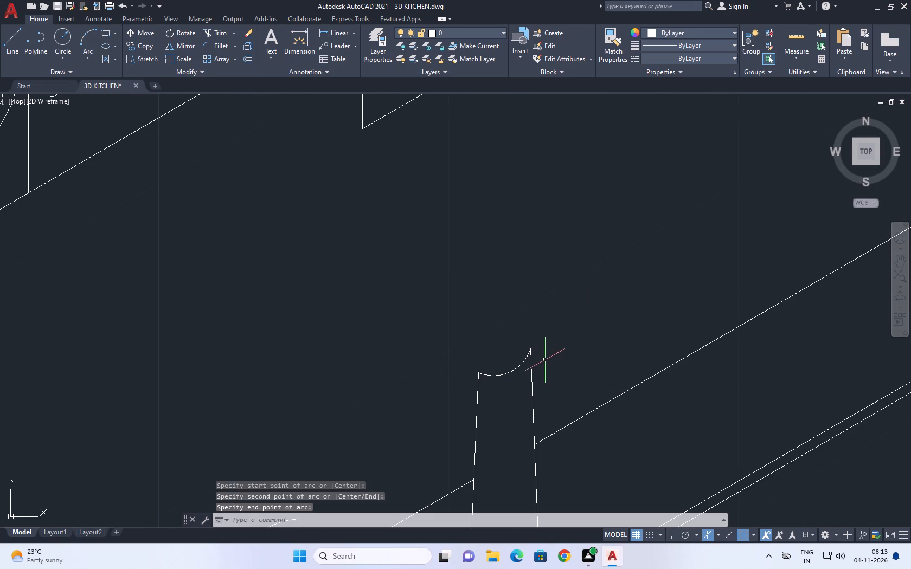
Flatten the arc across the upright's top by stretching its midpoint slightly upward, and deselect it.
scroll(535, 347, down, 2)
scroll(521, 350, up, 2)
click(523, 377)
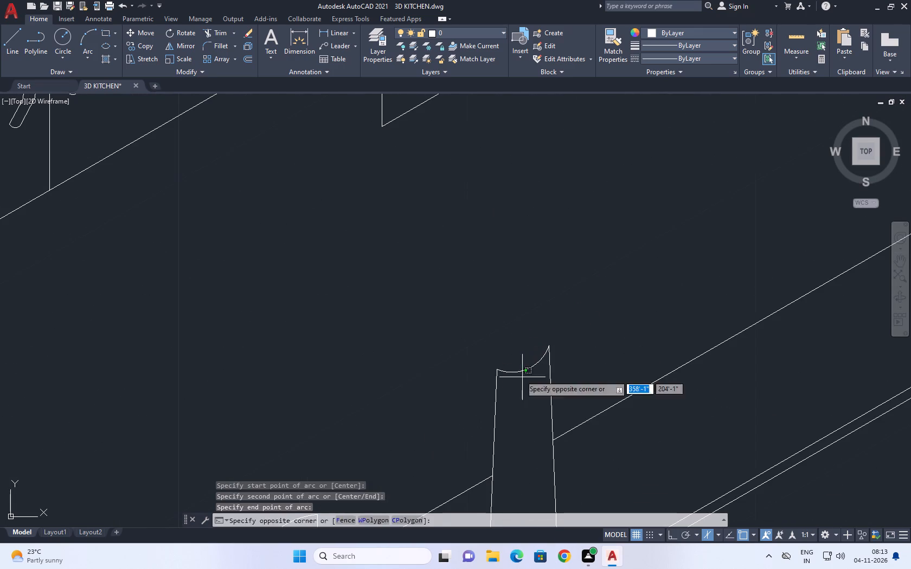
click(515, 358)
scroll(519, 377, up, 3)
click(541, 353)
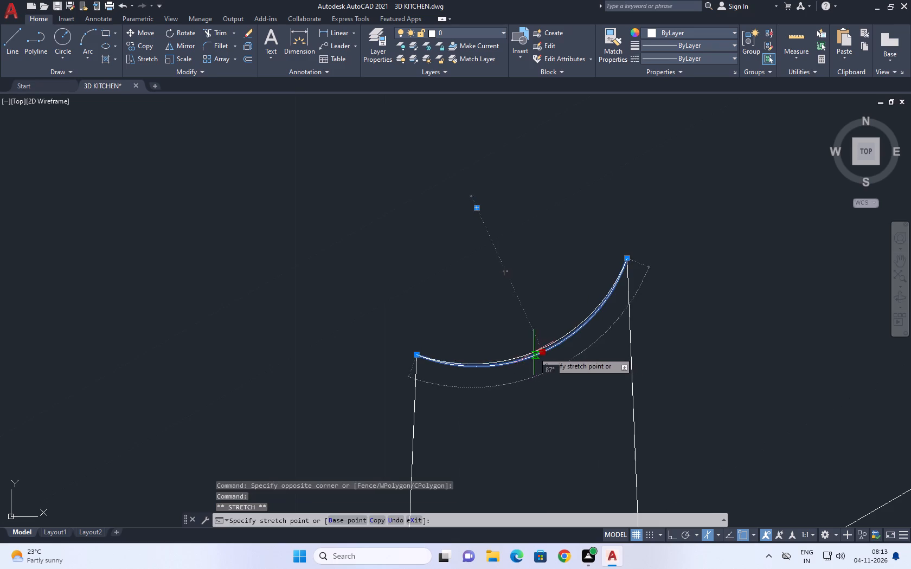
click(529, 342)
right_click(531, 295)
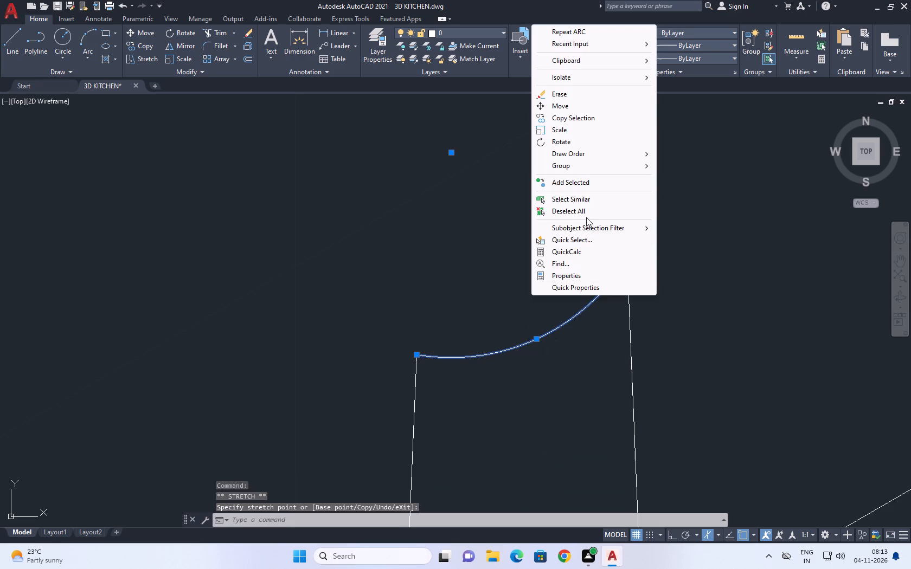
click(588, 214)
Scale the whole upright, its two sides and both arcs, down freehand about a base point near its middle.
scroll(542, 225, down, 1)
middle_drag(562, 248, 551, 284)
scroll(551, 284, down, 3)
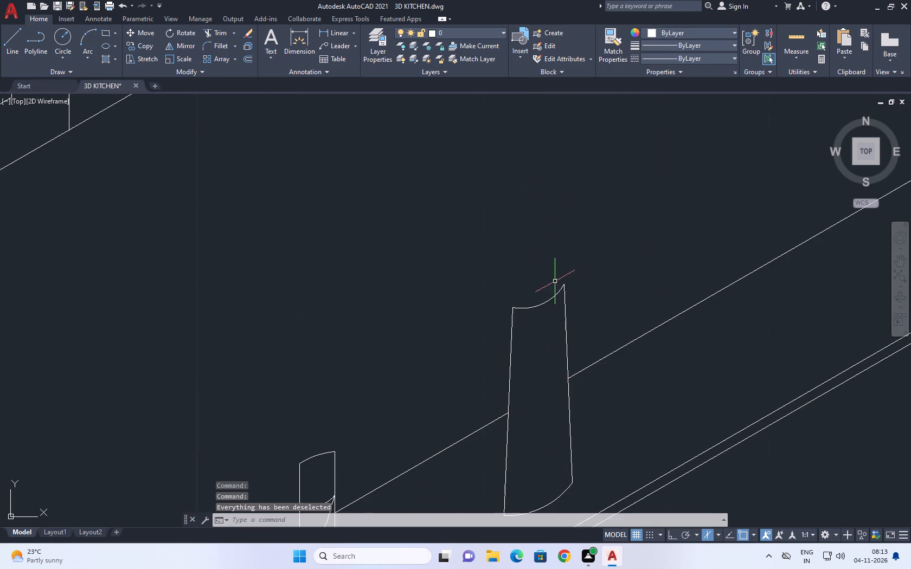
scroll(567, 276, down, 3)
middle_drag(587, 253, 563, 315)
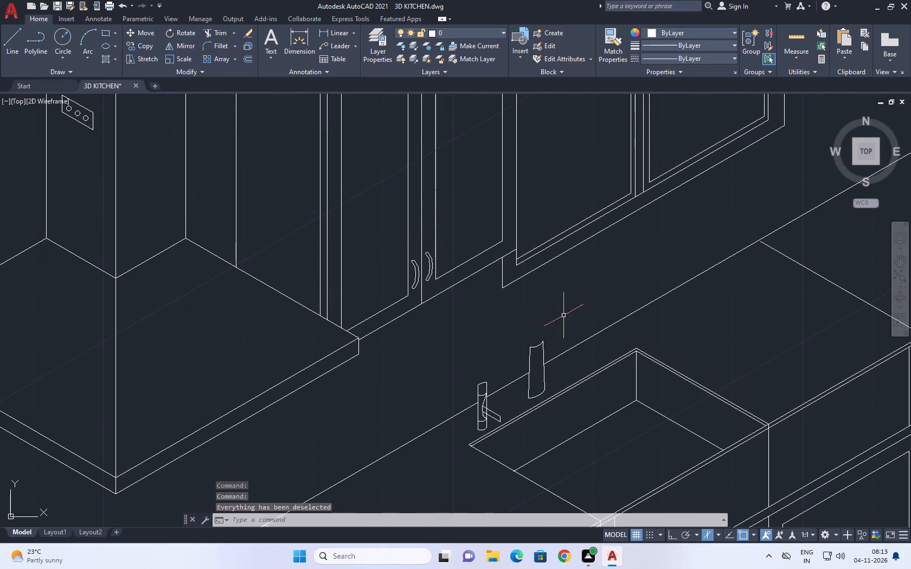
click(519, 325)
click(551, 408)
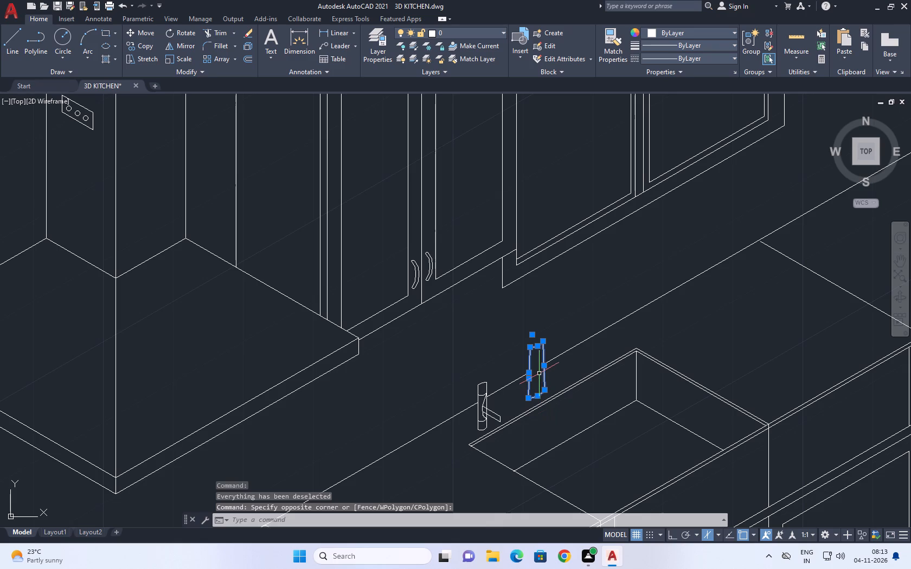
key(s)
text(C)
key(space)
scroll(539, 370, up, 1)
click(534, 381)
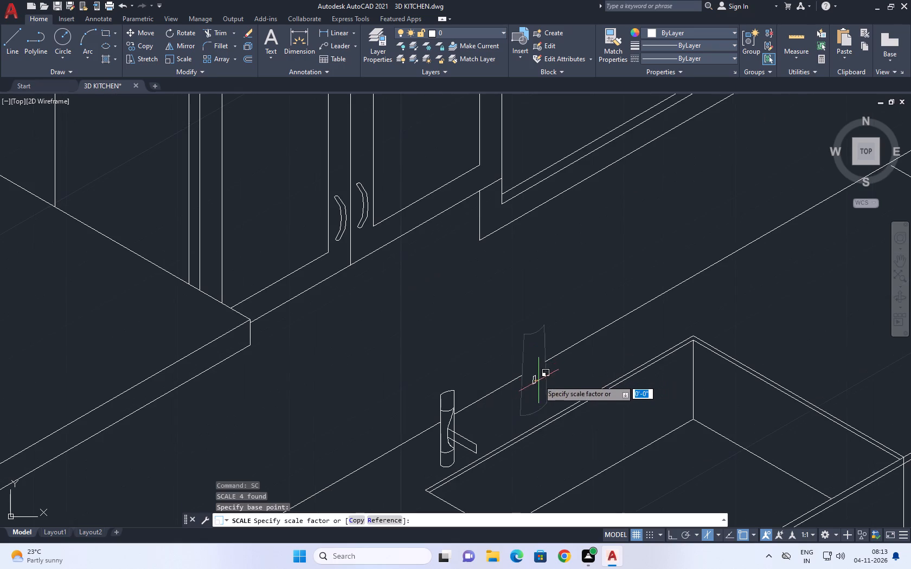
click(552, 360)
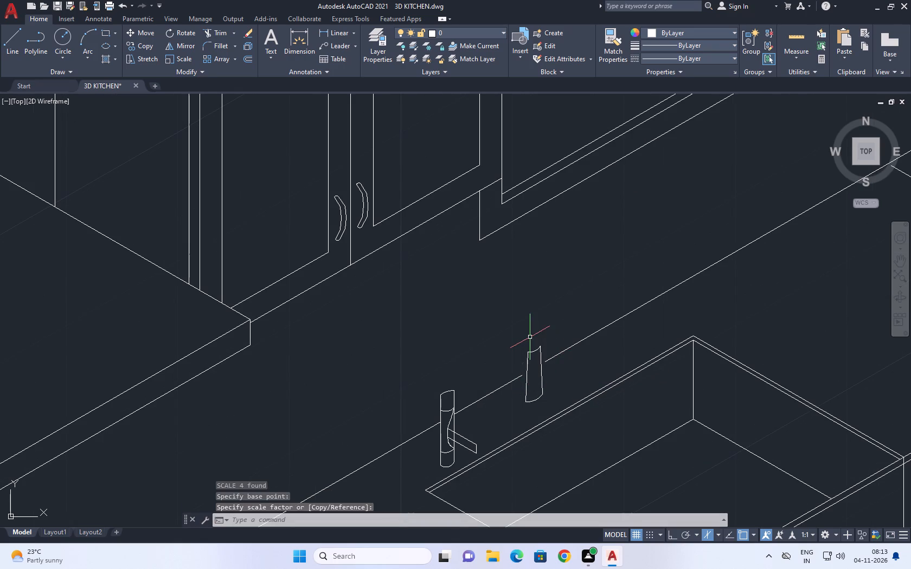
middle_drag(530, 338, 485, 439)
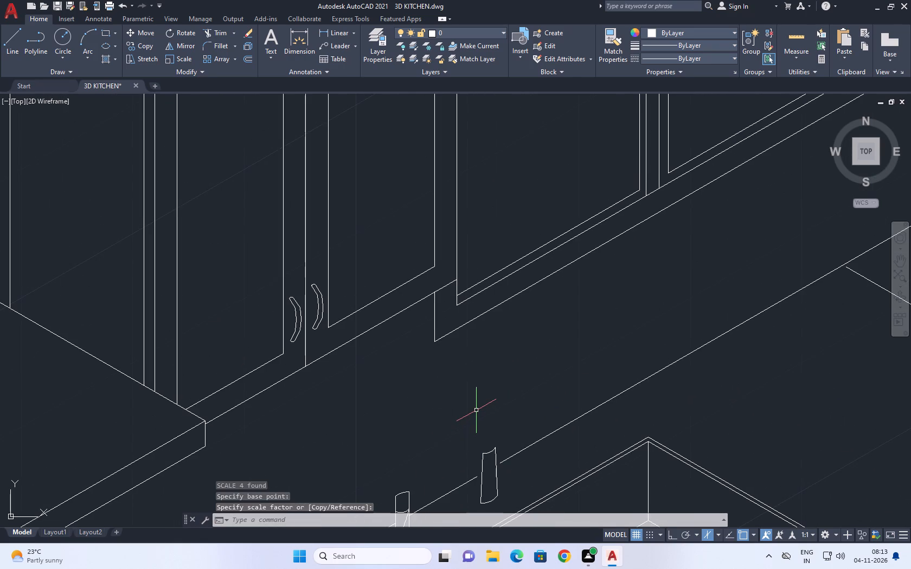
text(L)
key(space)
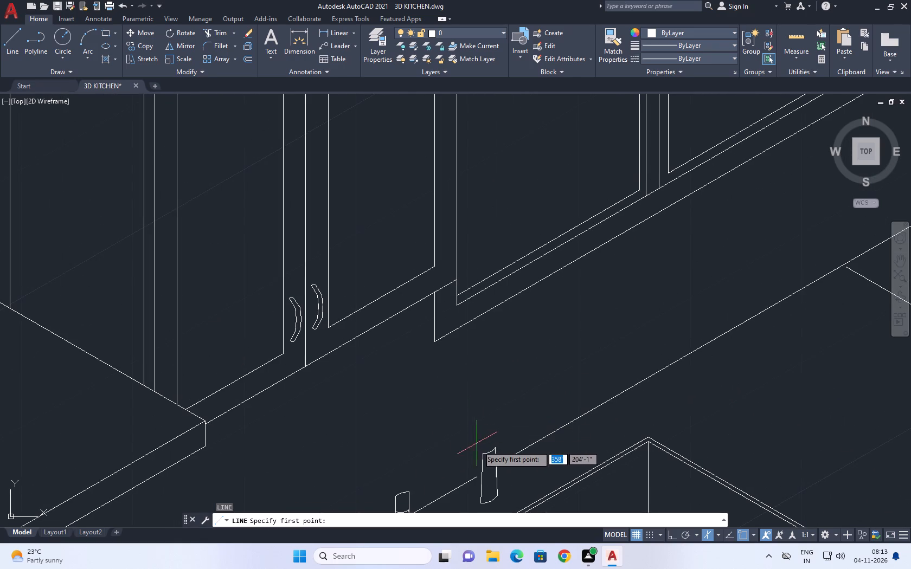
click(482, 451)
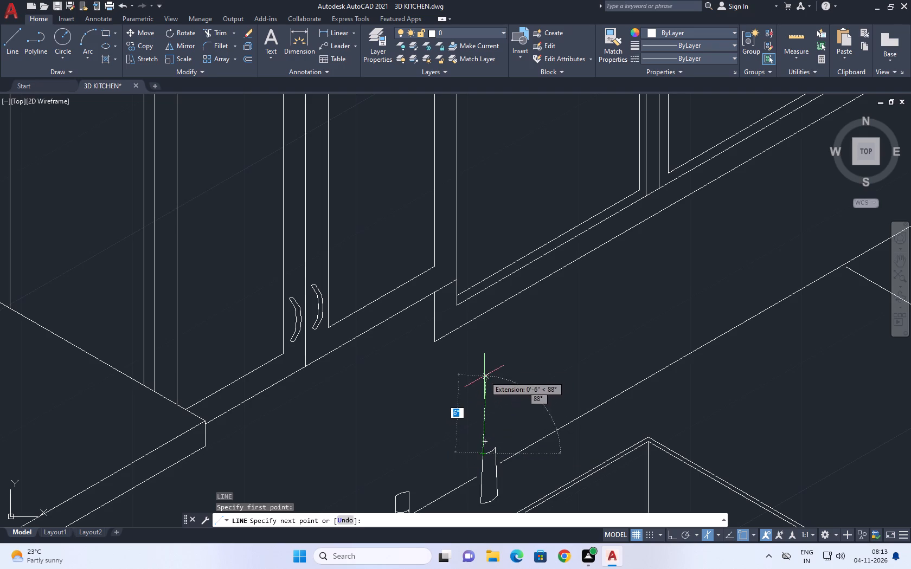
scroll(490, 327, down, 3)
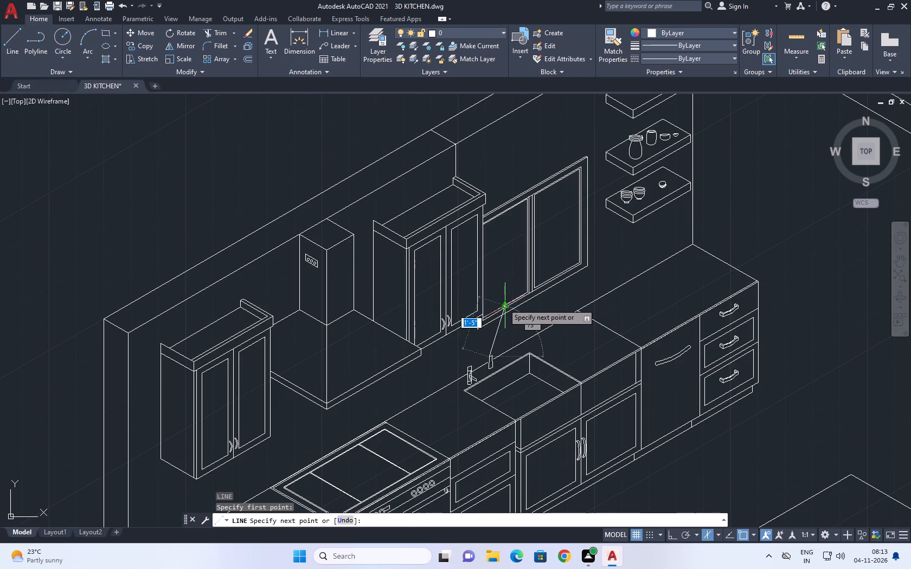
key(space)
Draw a vertical line about 6" long upward from the upright's left top corner, with Ortho on.
text(L)
key(space)
scroll(485, 356, up, 4)
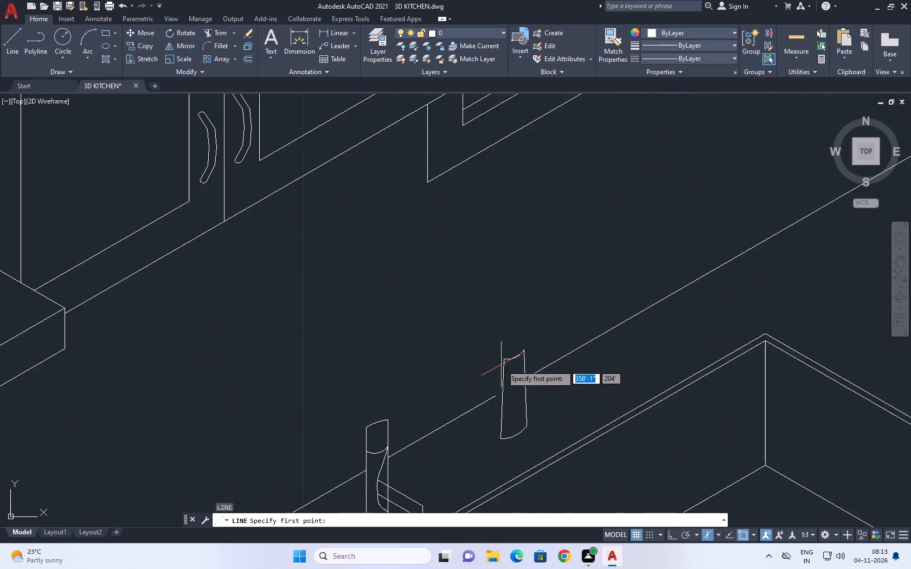
scroll(502, 365, up, 2)
click(504, 354)
scroll(505, 271, down, 2)
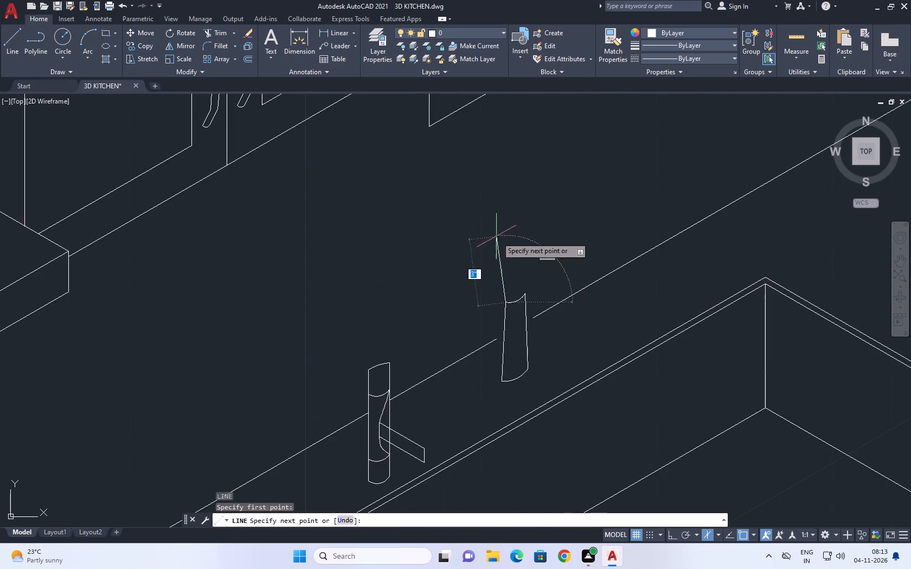
middle_drag(495, 234, 504, 358)
key(F8)
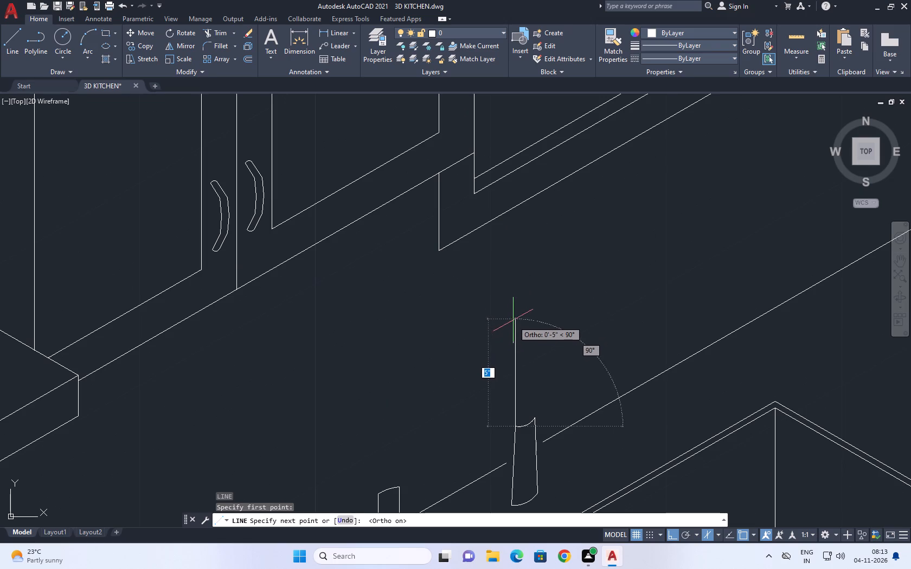
scroll(515, 306, down, 1)
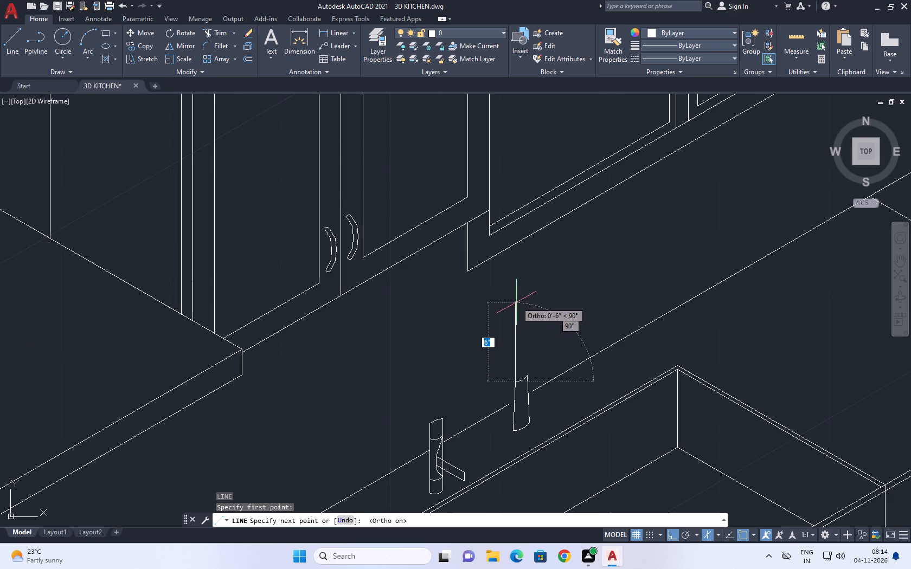
click(516, 303)
key(space)
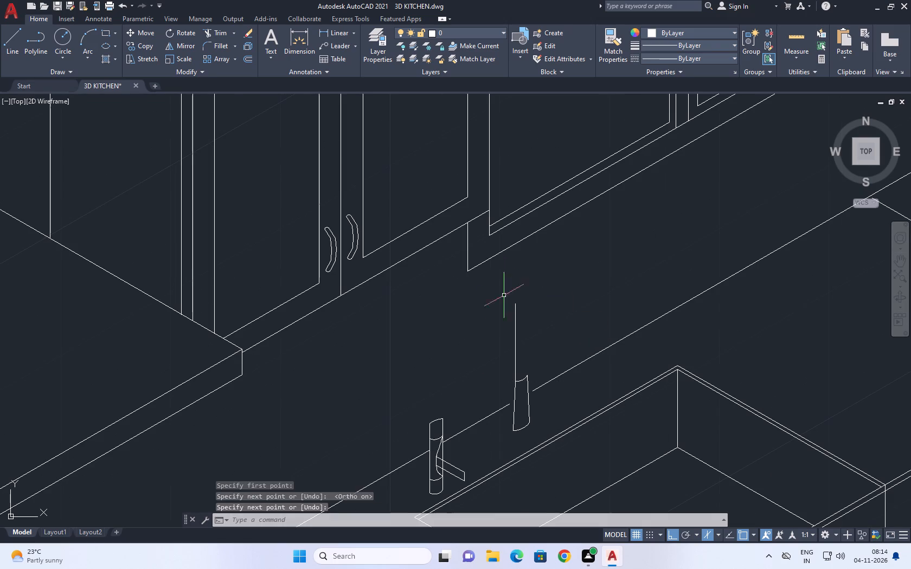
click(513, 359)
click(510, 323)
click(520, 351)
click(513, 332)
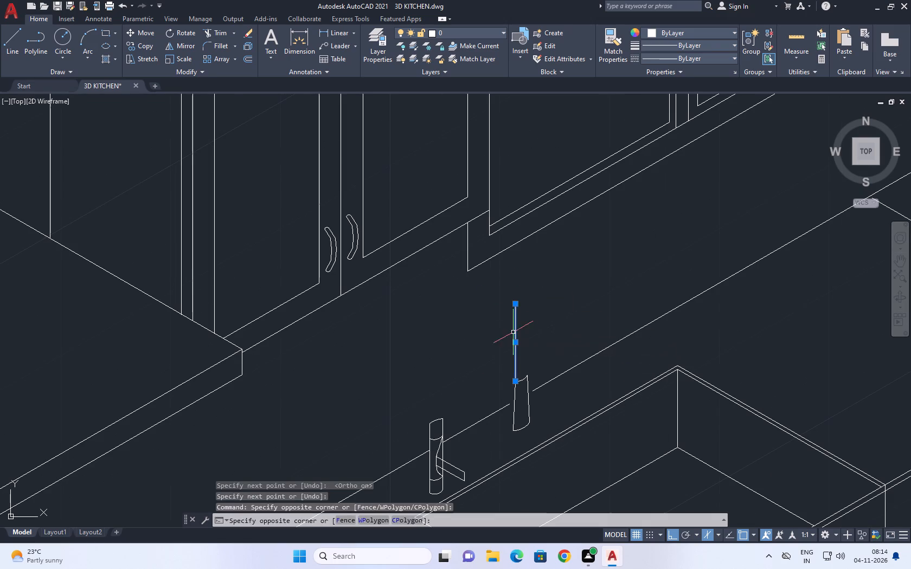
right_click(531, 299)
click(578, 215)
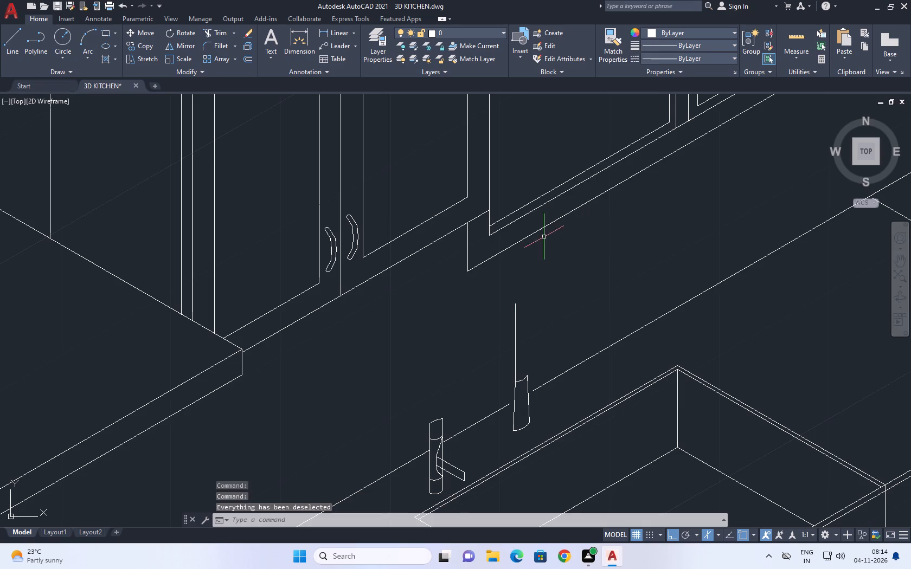
Draw a three-point arc of about 3" radius from the vertical line's top end, hooking over toward the sink, with Ortho off.
middle_drag(544, 270, 544, 294)
key(a)
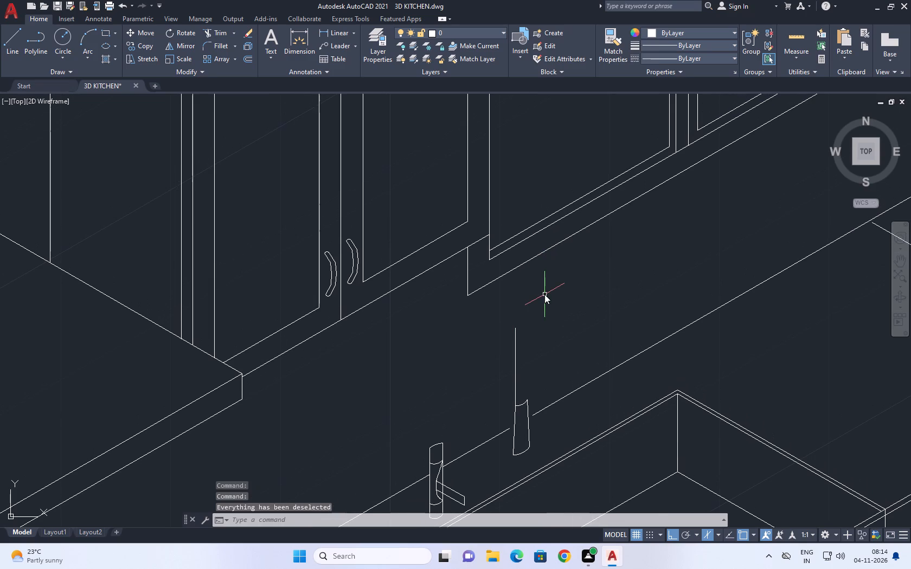
key(space)
click(514, 328)
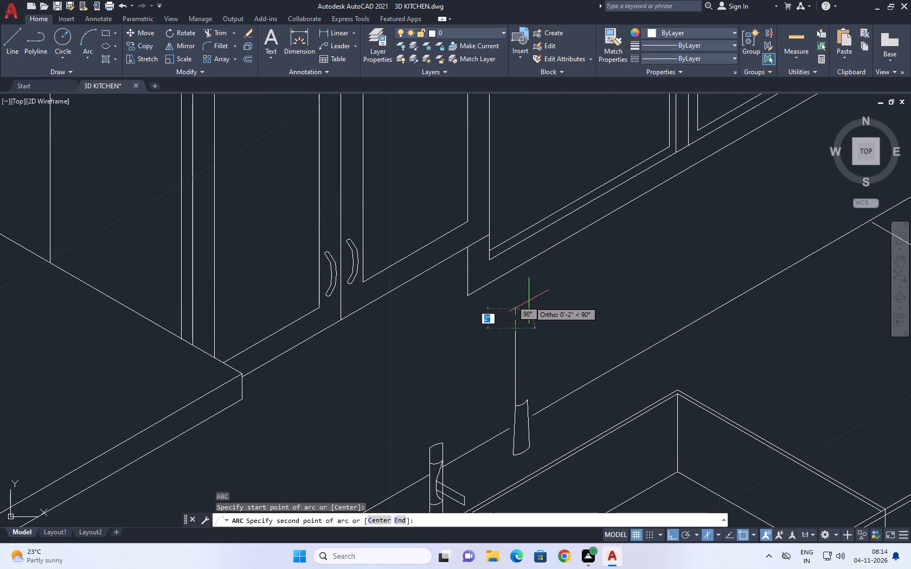
key(F8)
click(511, 298)
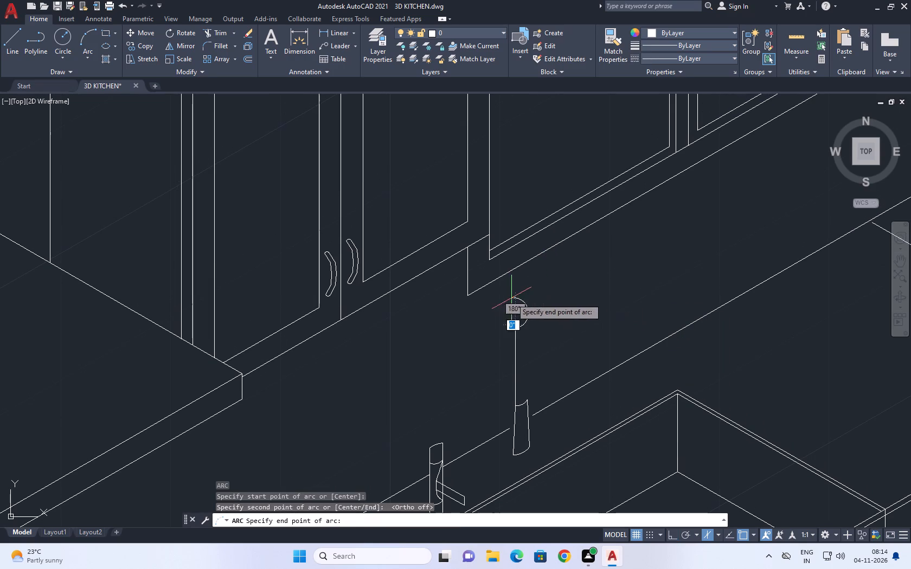
click(574, 322)
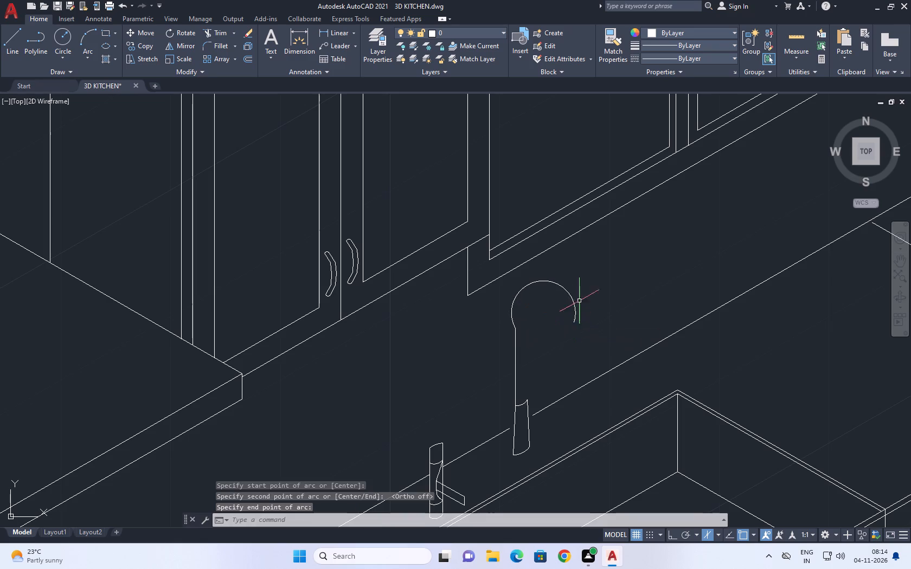
Stretch the hook arc's midpoint downward so the arc runs smoothly out of the vertical line.
click(579, 300)
drag(567, 314, 563, 322)
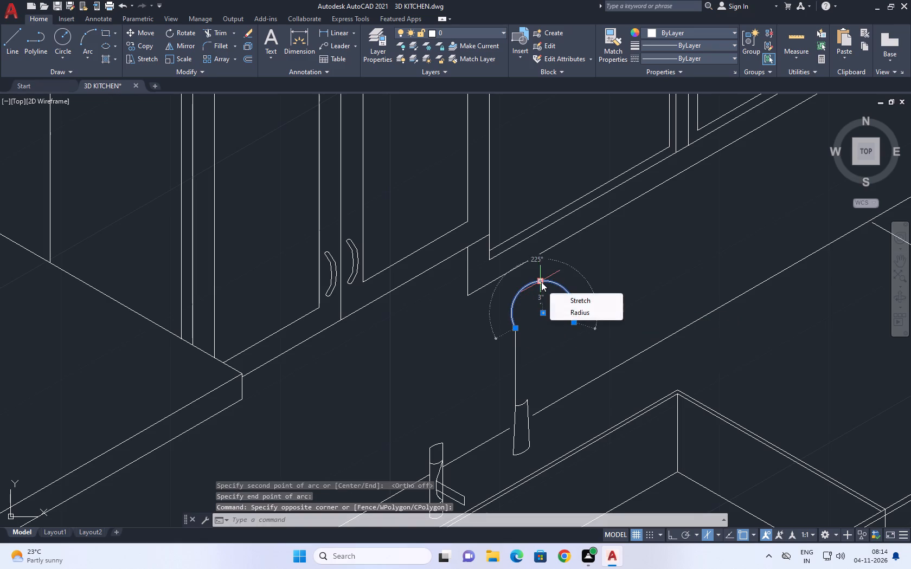
click(541, 282)
click(543, 300)
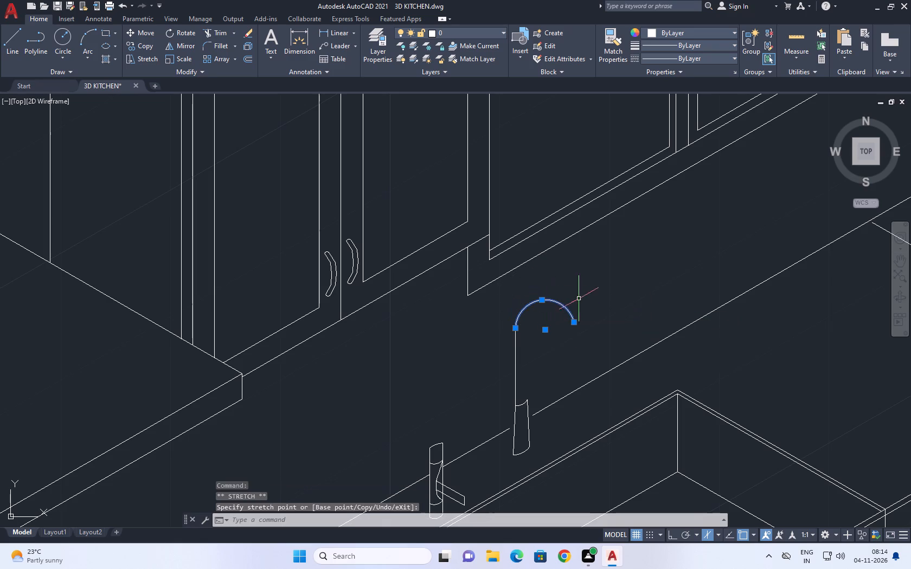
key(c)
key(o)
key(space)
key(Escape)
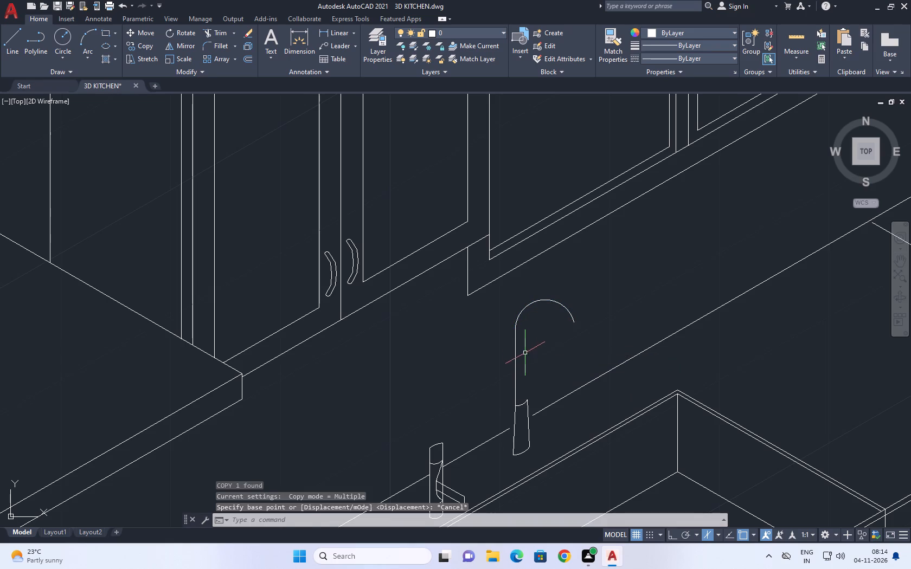
Copy the vertical line and hook arc from the line's bottom end to a point near the upright's right top corner.
drag(525, 353, 521, 347)
click(513, 316)
key(v)
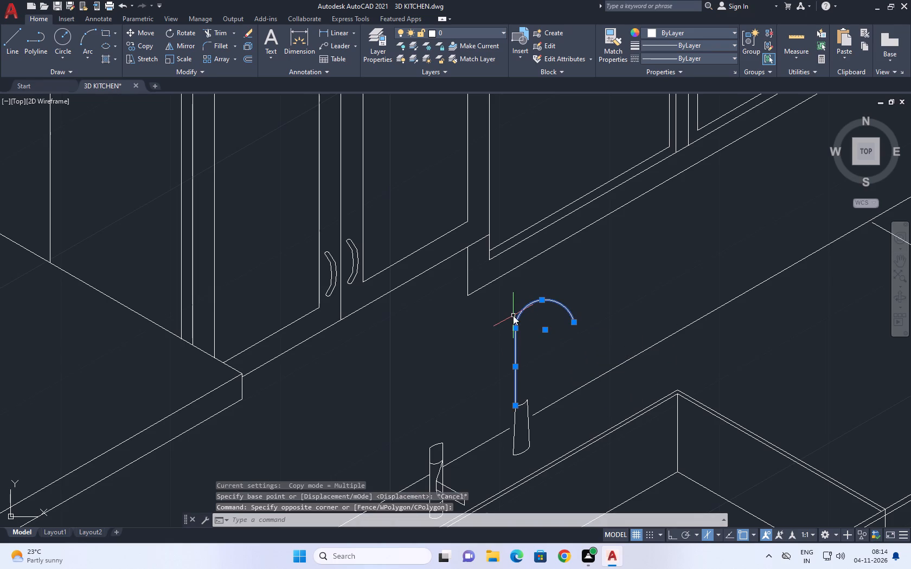
key(BackSpace)
key(c)
key(o)
key(space)
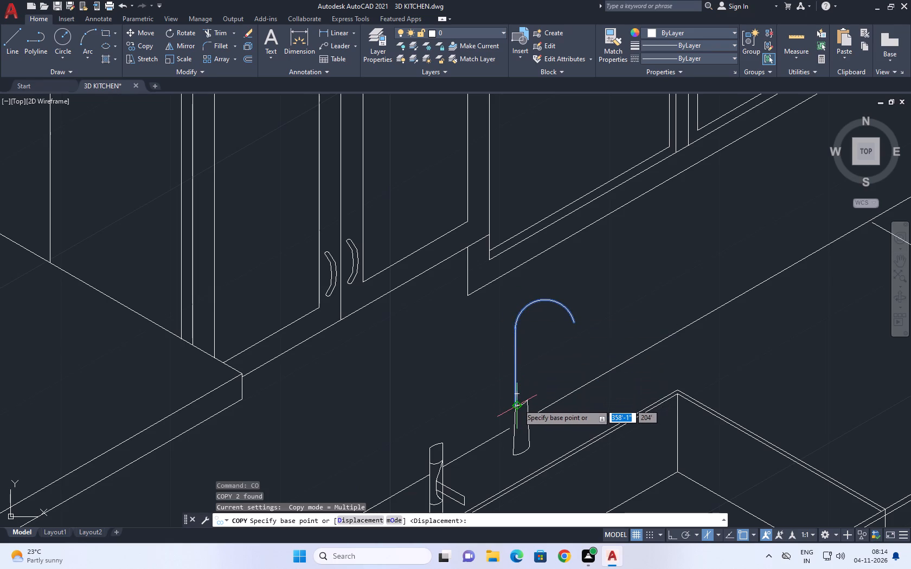
click(517, 404)
click(527, 399)
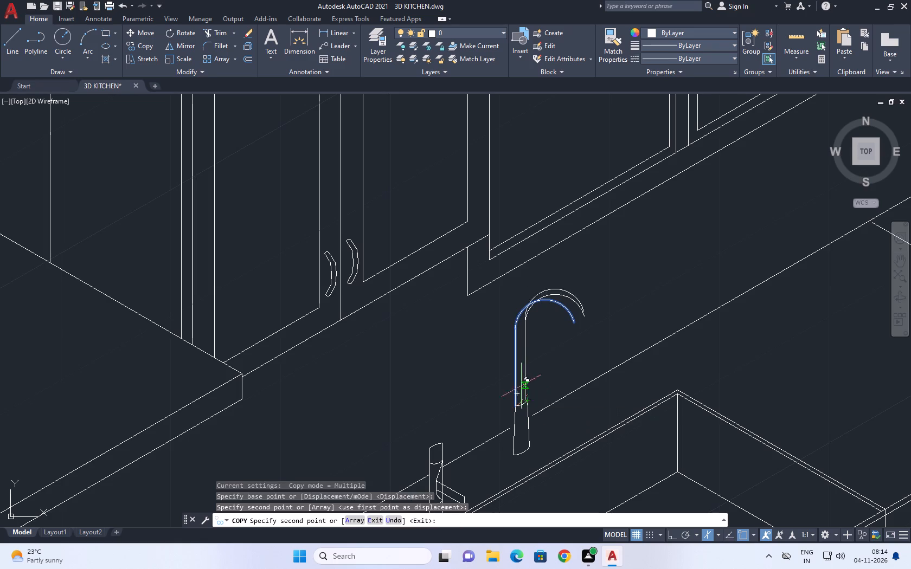
key(Escape)
Delete the copied hook arc, leaving the copied vertical line.
click(566, 300)
click(566, 296)
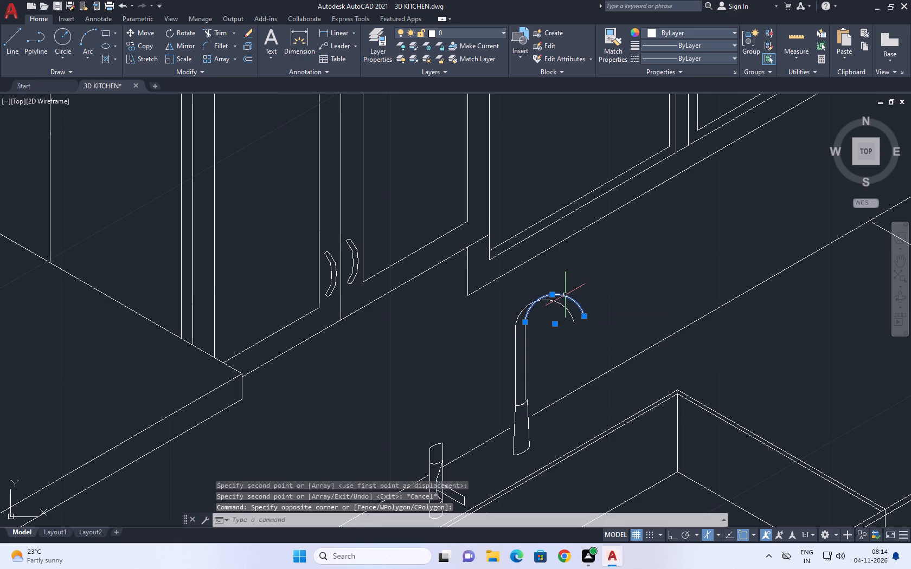
key(Delete)
Offset the original hook arc inward by 1".
click(551, 296)
click(541, 311)
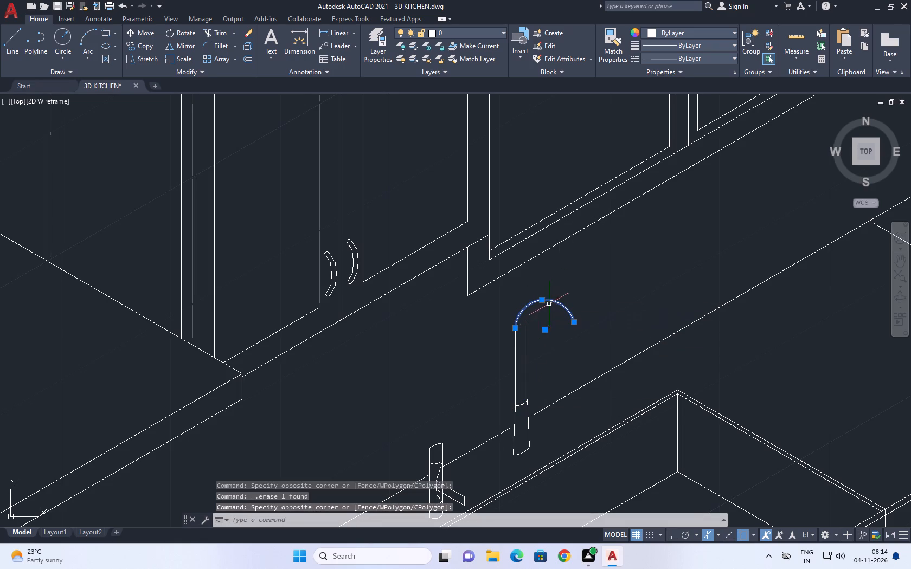
text(O)
key(space)
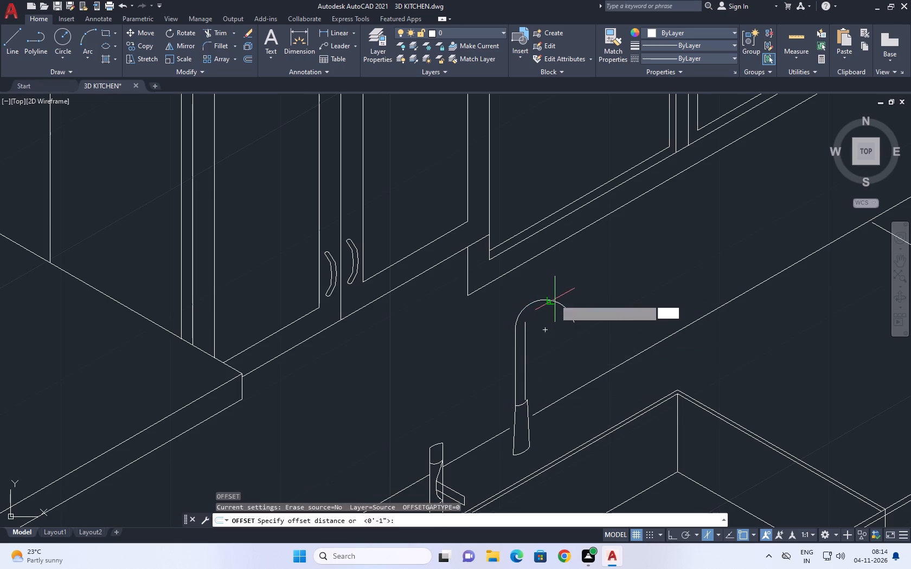
key(space)
click(550, 333)
key(Escape)
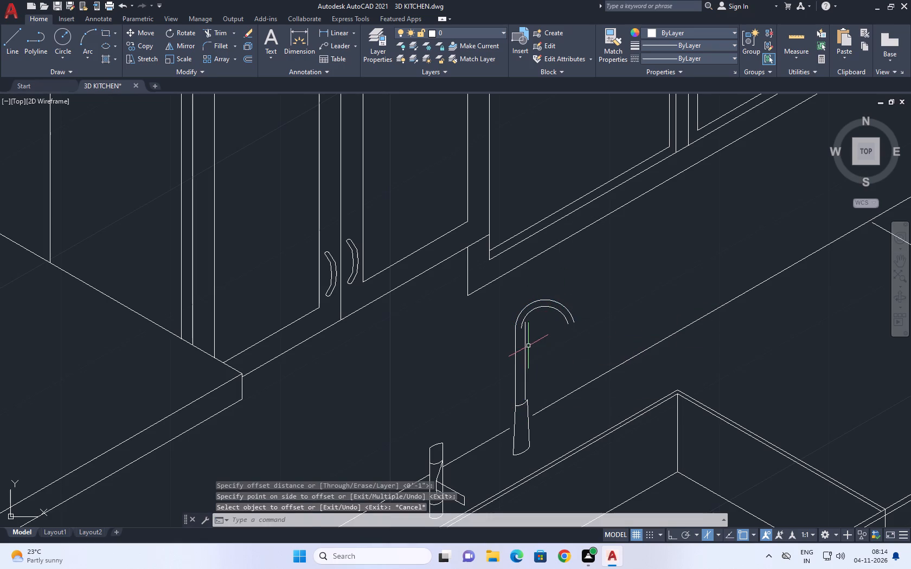
Delete the copied vertical line on the inner side of the spout.
click(527, 346)
click(521, 356)
key(Delete)
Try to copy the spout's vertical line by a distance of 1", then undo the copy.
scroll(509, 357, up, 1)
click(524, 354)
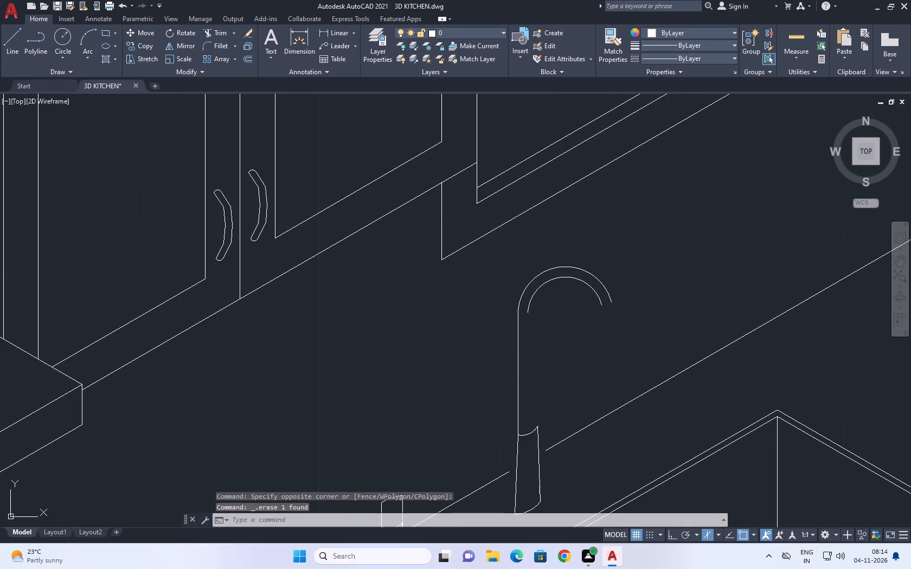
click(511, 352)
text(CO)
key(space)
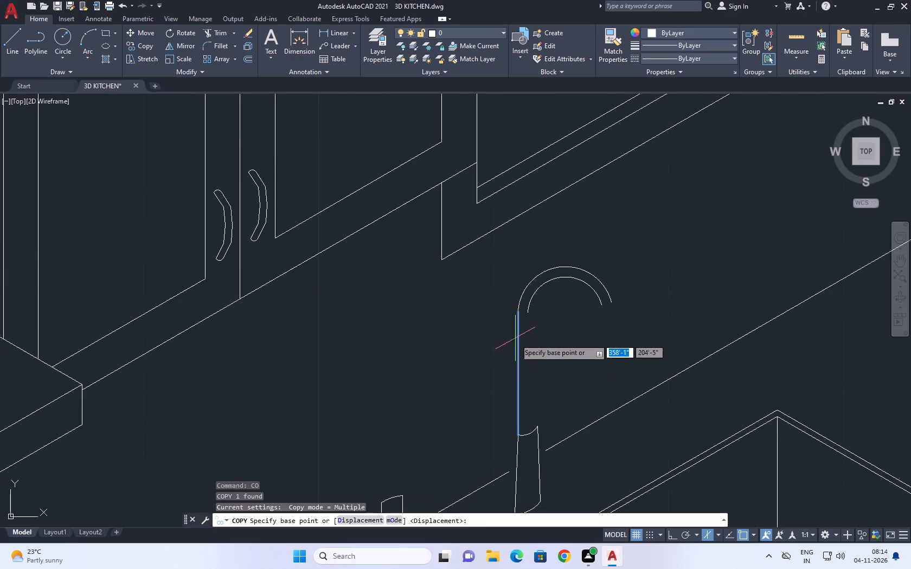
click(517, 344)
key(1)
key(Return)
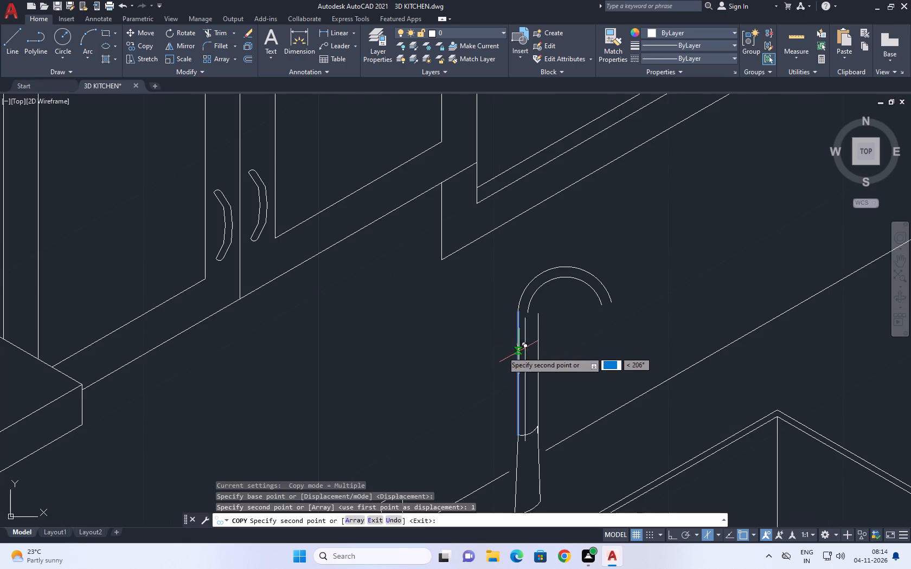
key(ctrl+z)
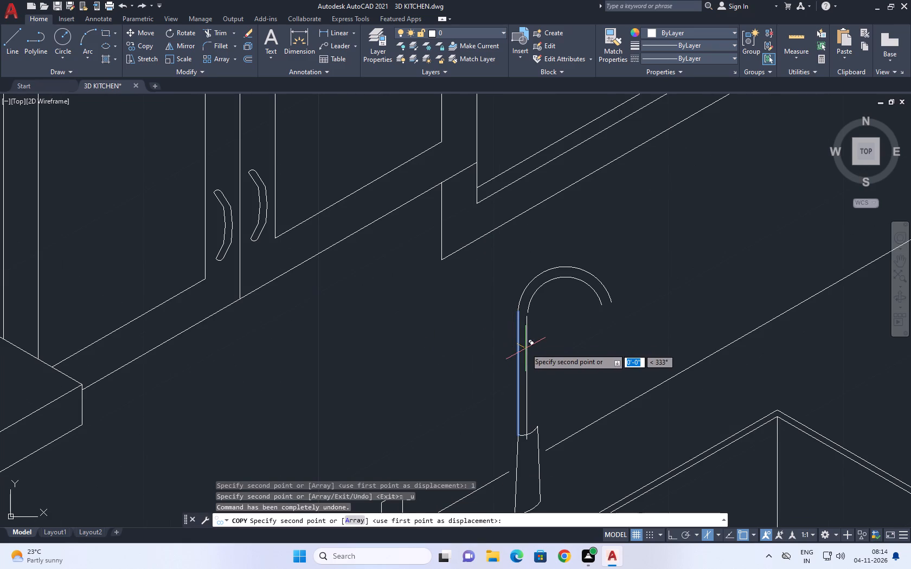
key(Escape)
Copy the spout's vertical line from its top end to the lower end of the inner hook arc.
click(521, 335)
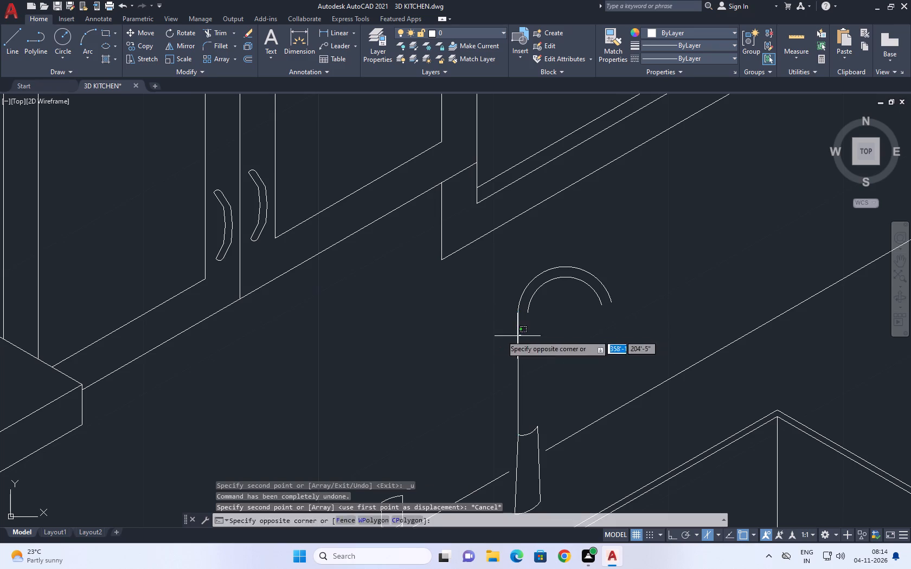
click(487, 332)
text(CO)
key(space)
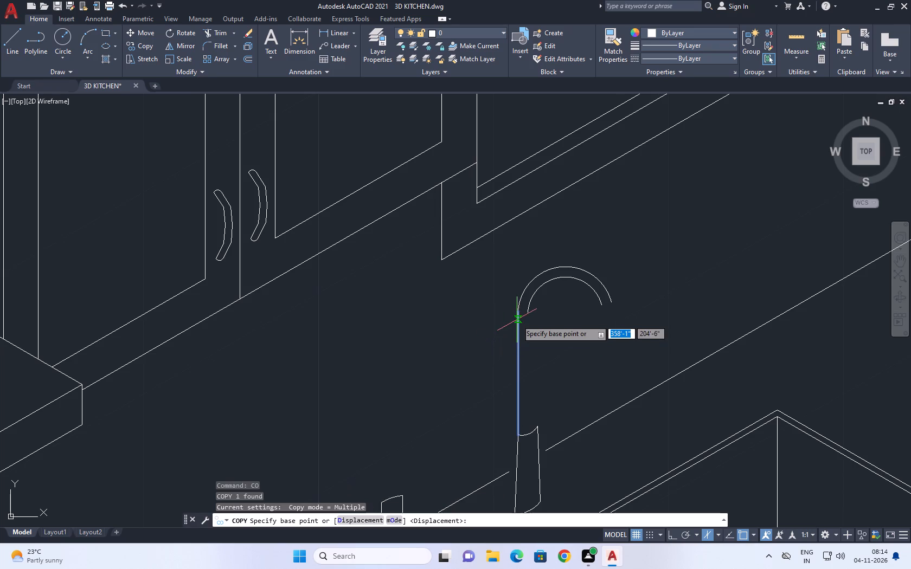
scroll(517, 320, up, 2)
click(516, 305)
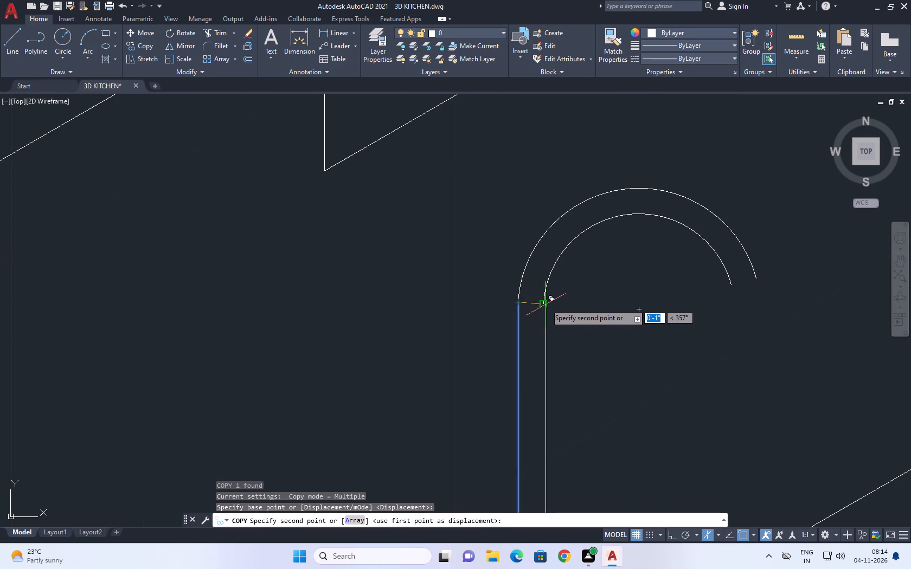
click(546, 304)
scroll(566, 282, down, 4)
key(space)
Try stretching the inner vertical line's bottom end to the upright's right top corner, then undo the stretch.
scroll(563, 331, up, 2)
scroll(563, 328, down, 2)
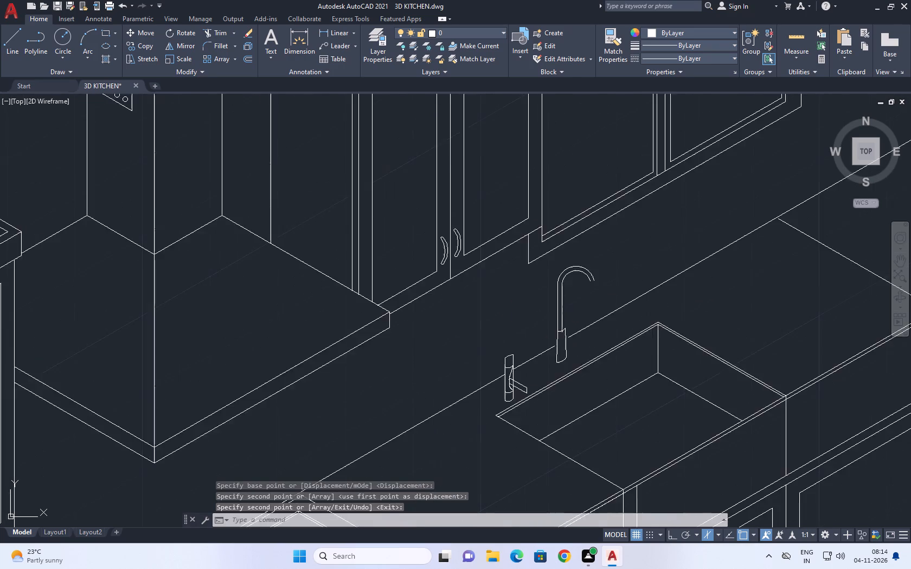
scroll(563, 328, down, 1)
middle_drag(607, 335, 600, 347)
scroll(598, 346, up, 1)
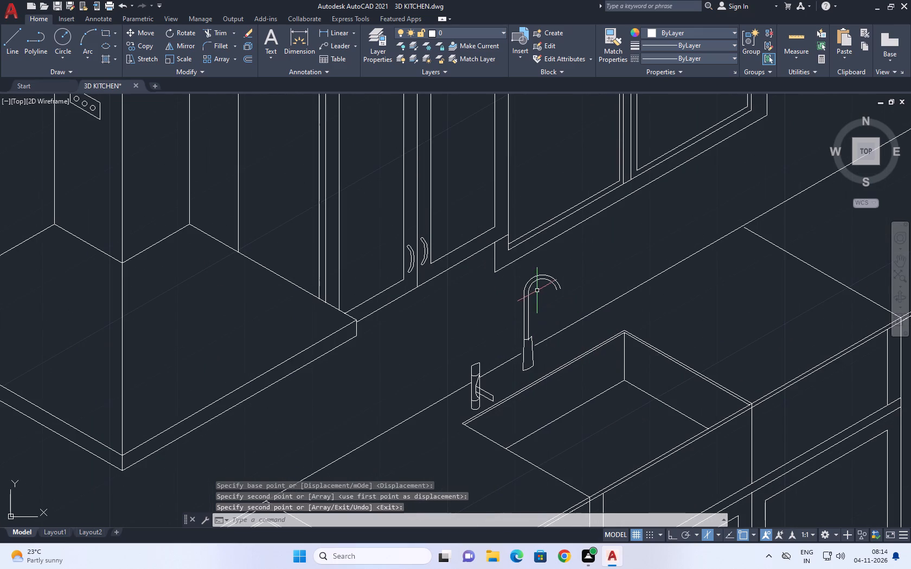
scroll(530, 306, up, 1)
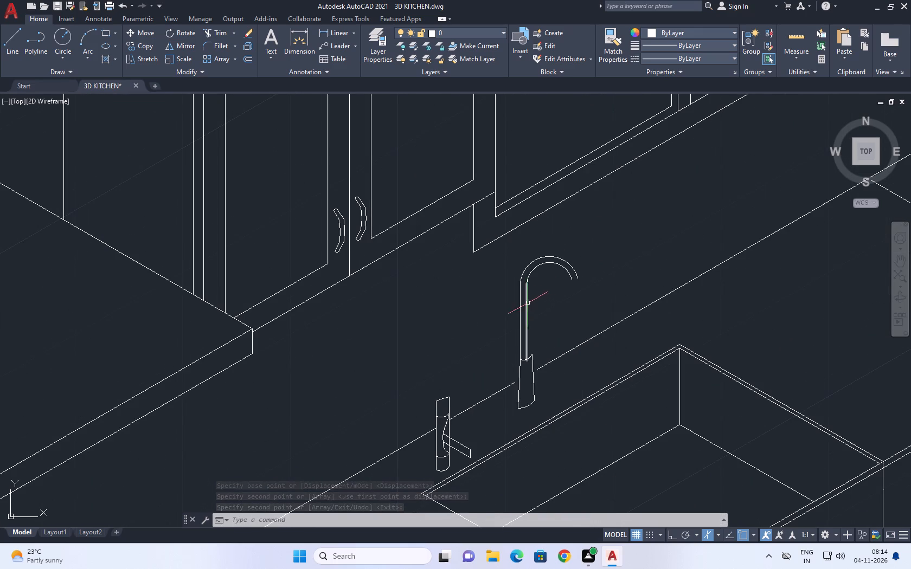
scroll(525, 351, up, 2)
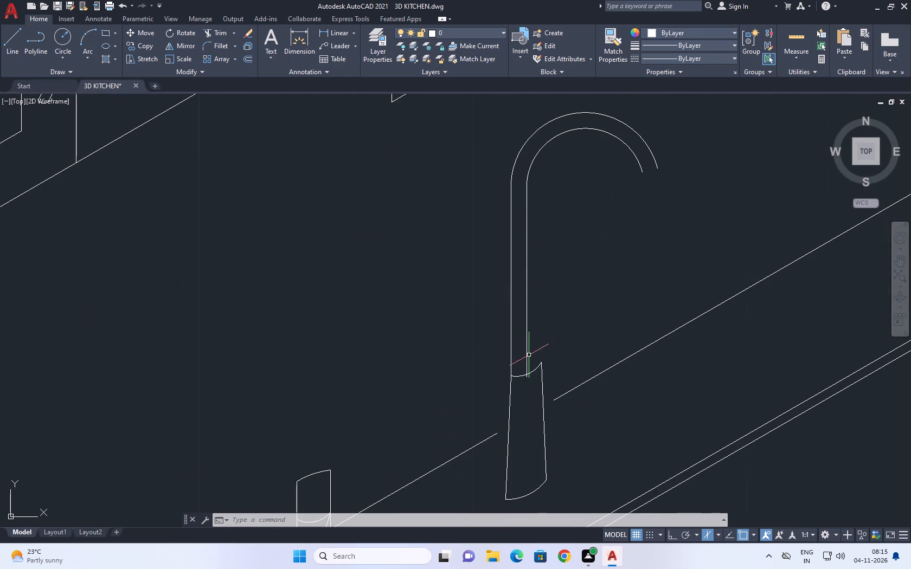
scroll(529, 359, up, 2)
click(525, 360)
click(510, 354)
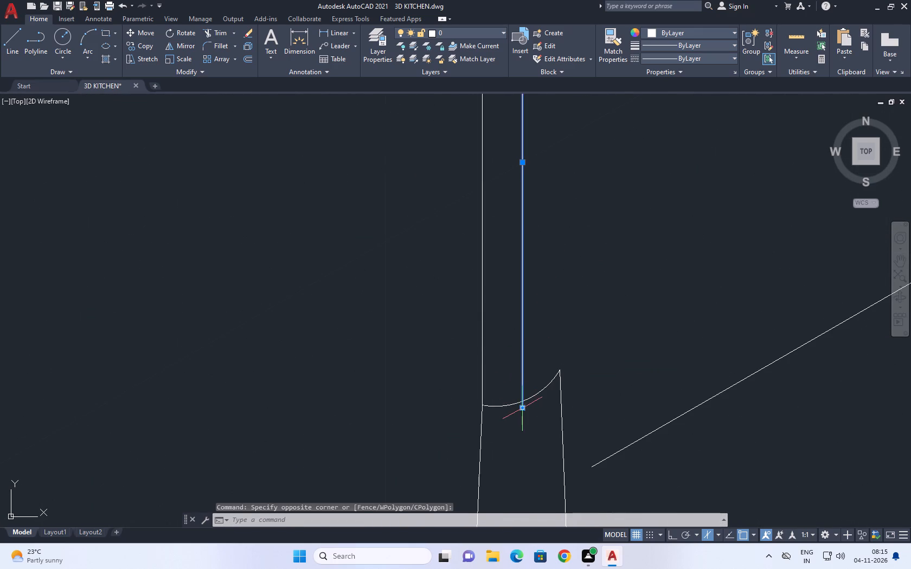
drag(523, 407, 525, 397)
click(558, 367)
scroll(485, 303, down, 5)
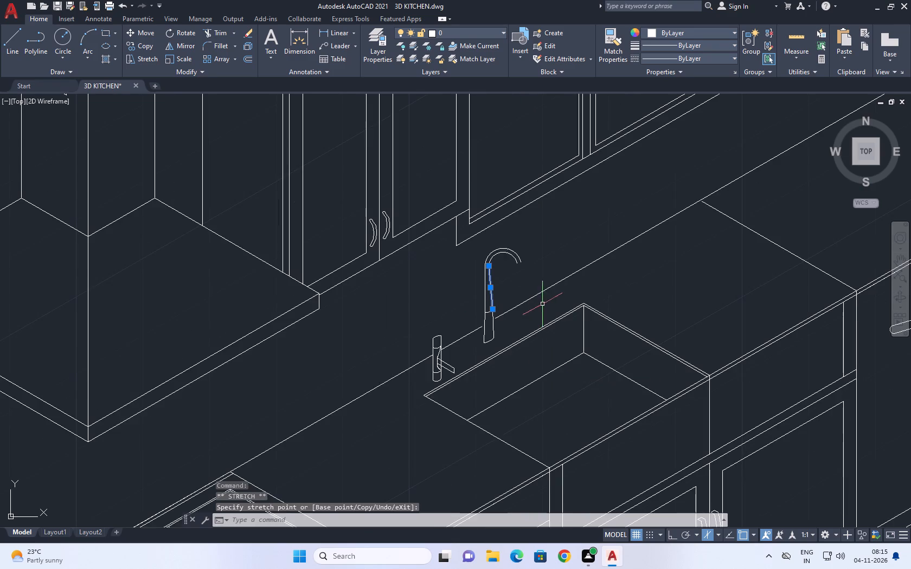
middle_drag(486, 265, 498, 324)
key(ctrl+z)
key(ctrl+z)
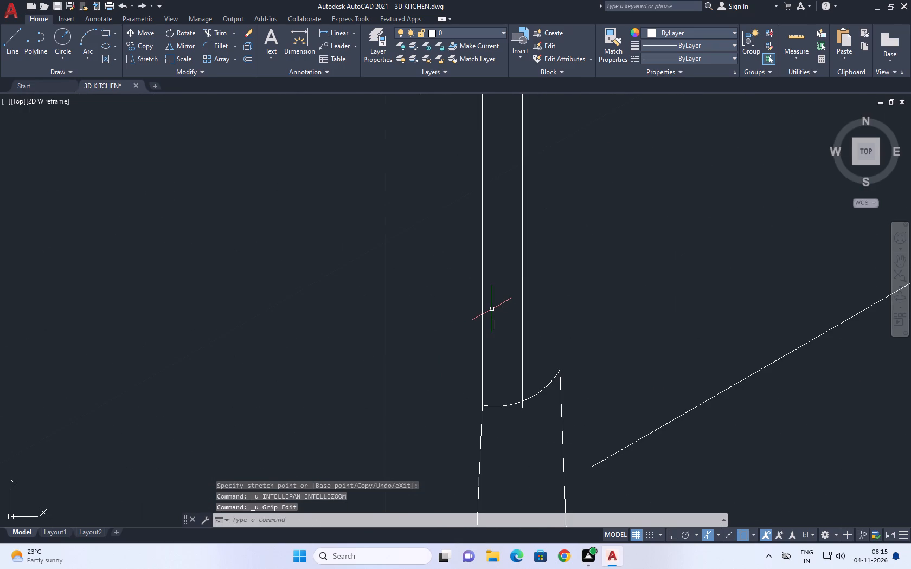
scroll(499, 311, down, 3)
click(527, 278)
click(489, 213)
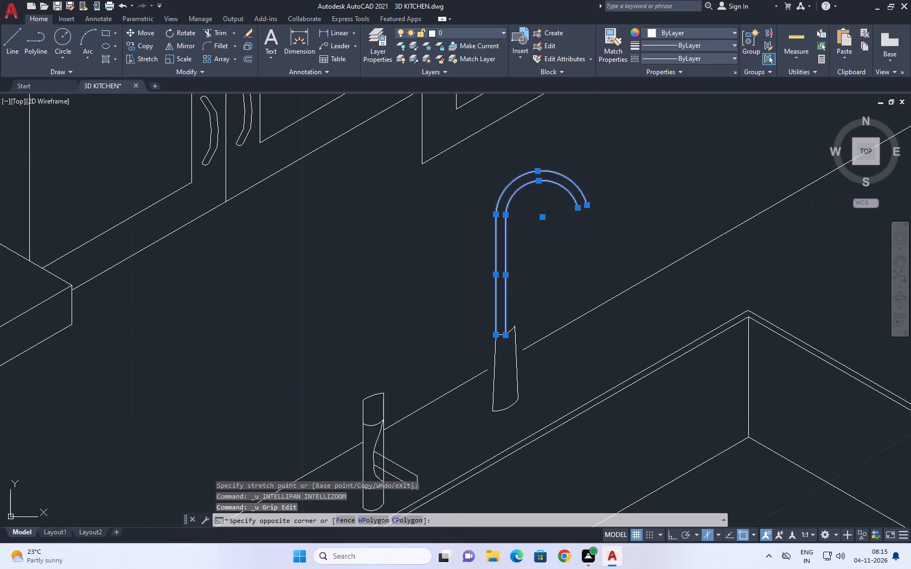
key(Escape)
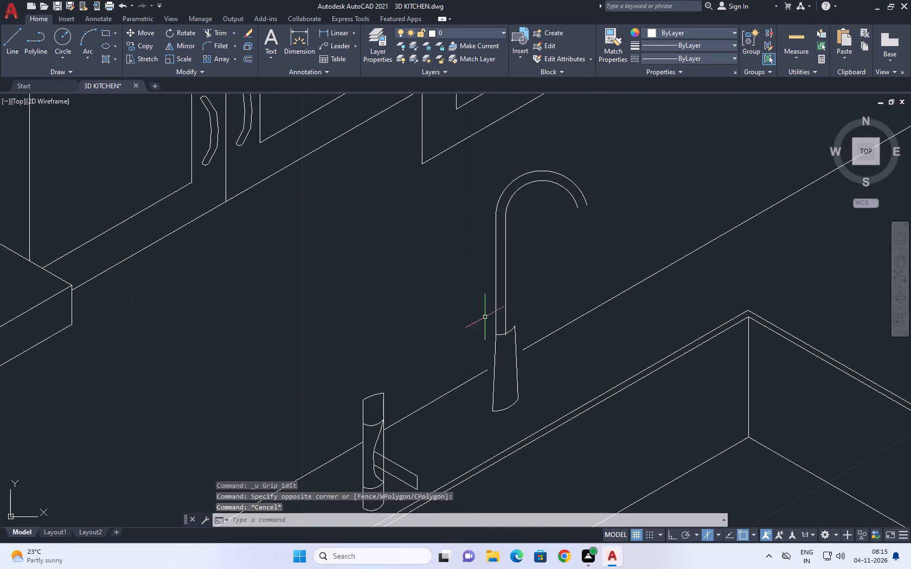
Scale the tapered upright by reference from its left top corner, fitting its top width to the gap between the two spout lines.
click(489, 324)
click(538, 424)
text(SC)
key(space)
scroll(497, 331, up, 2)
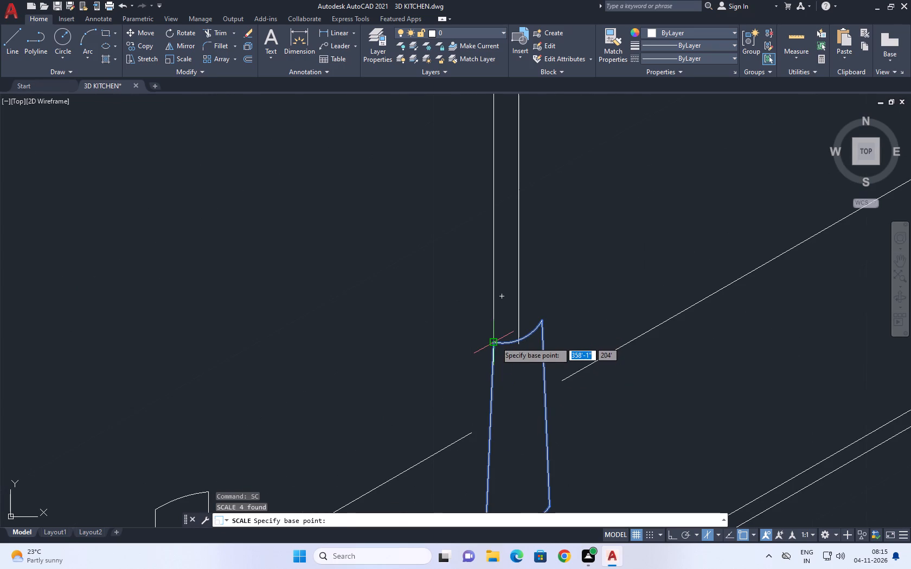
click(496, 341)
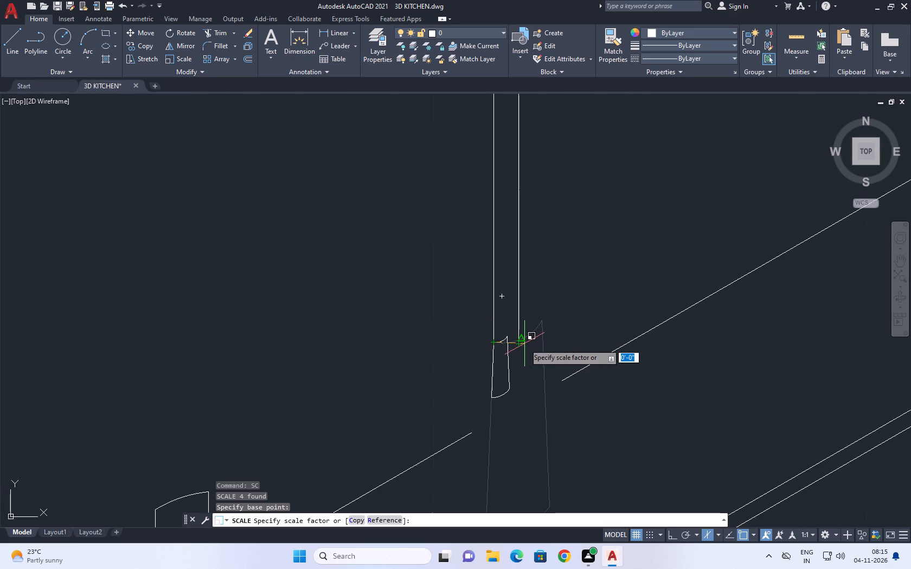
text(R)
key(space)
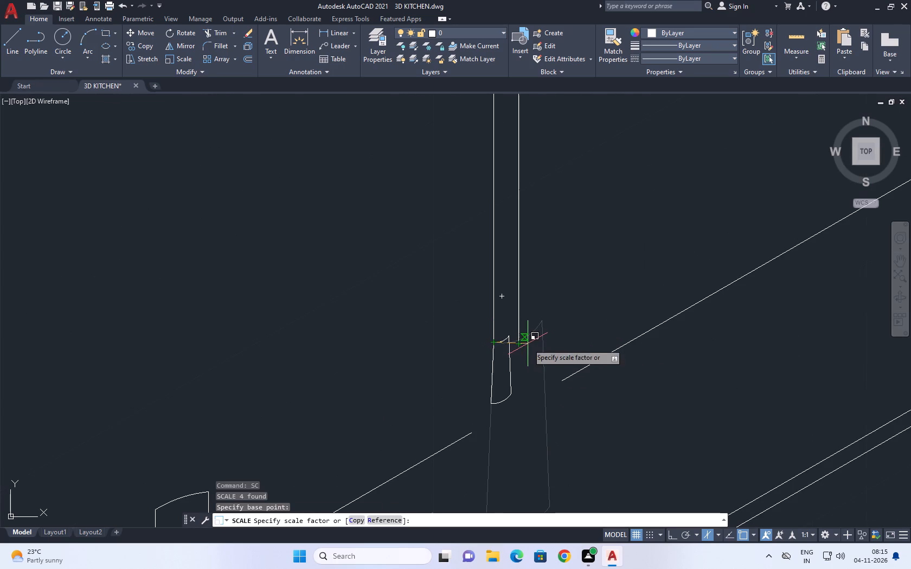
click(494, 341)
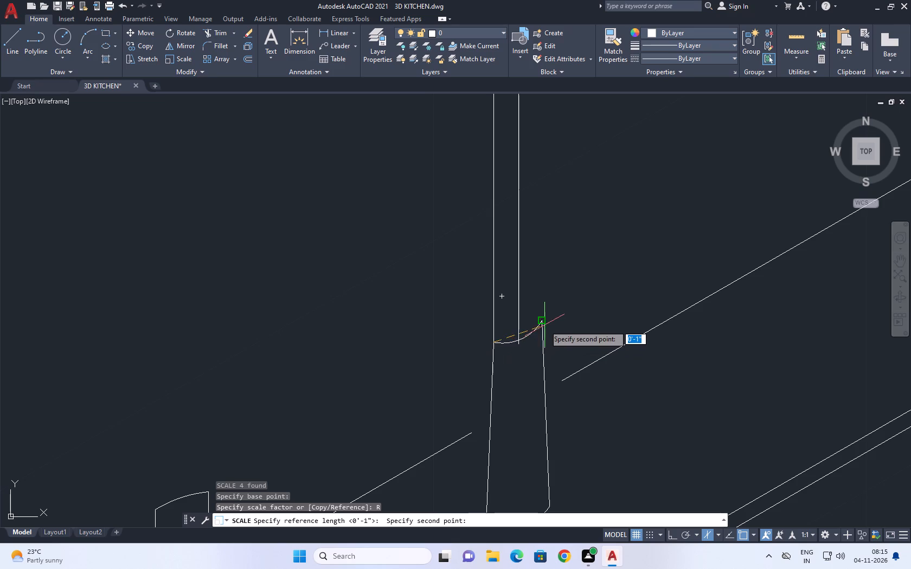
click(544, 322)
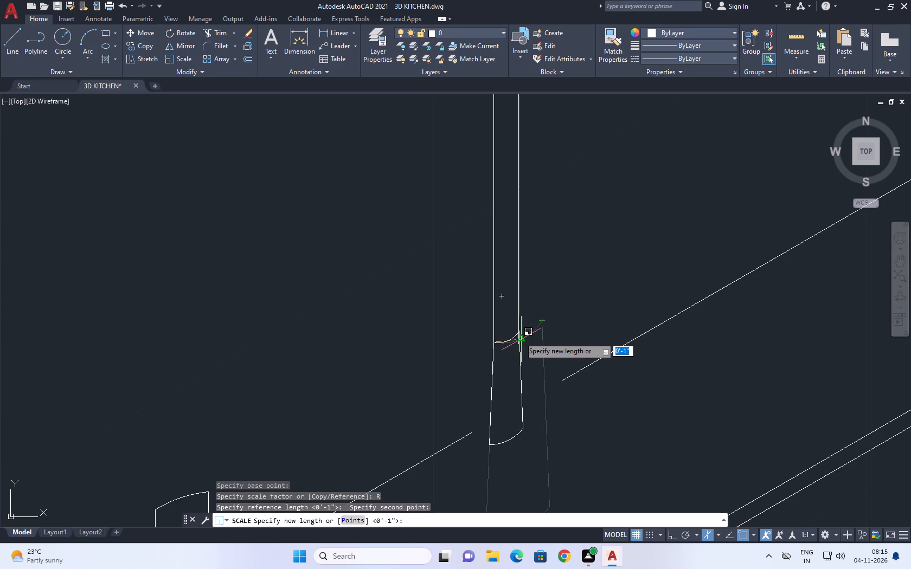
scroll(519, 331, up, 2)
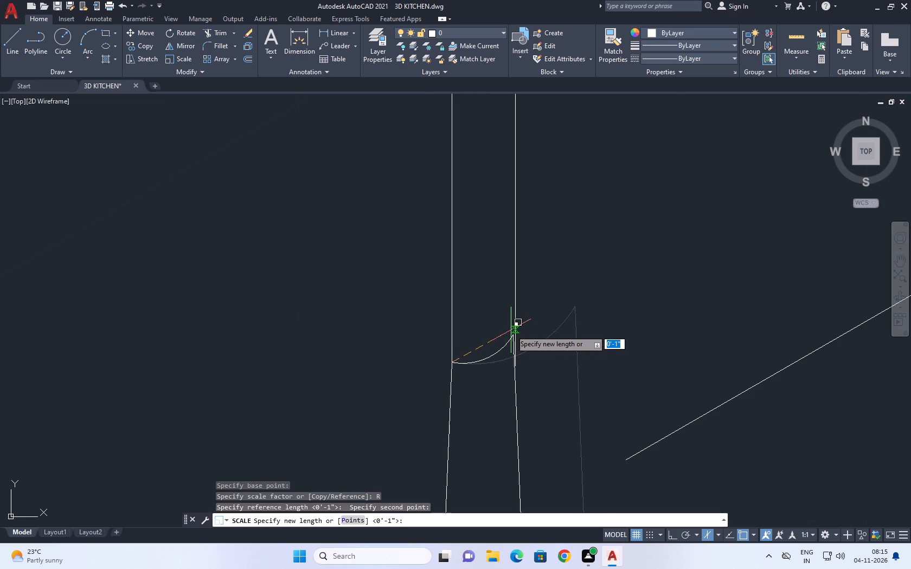
click(517, 335)
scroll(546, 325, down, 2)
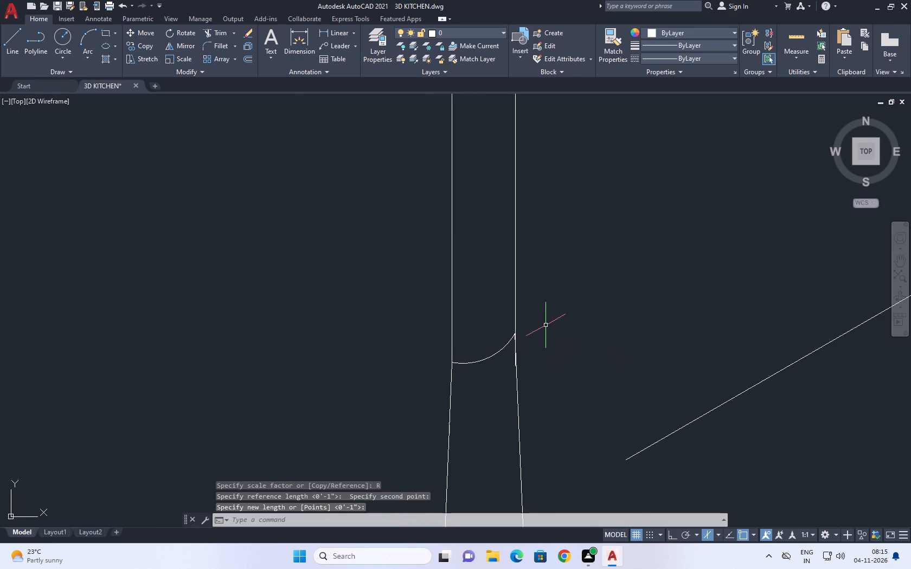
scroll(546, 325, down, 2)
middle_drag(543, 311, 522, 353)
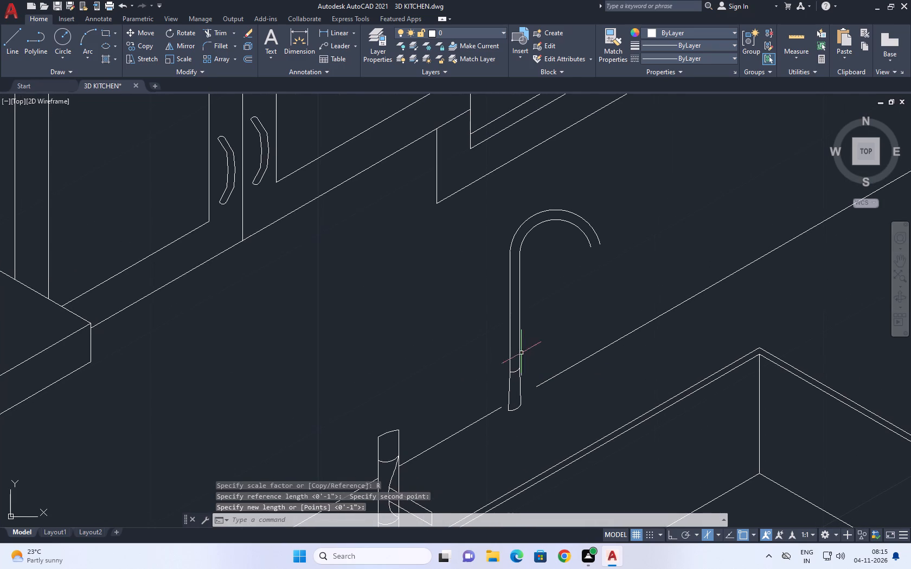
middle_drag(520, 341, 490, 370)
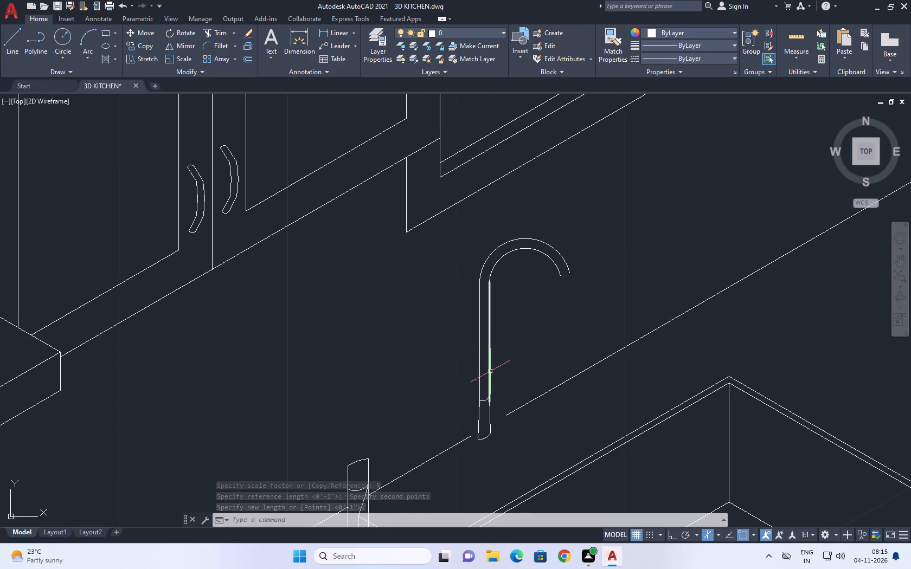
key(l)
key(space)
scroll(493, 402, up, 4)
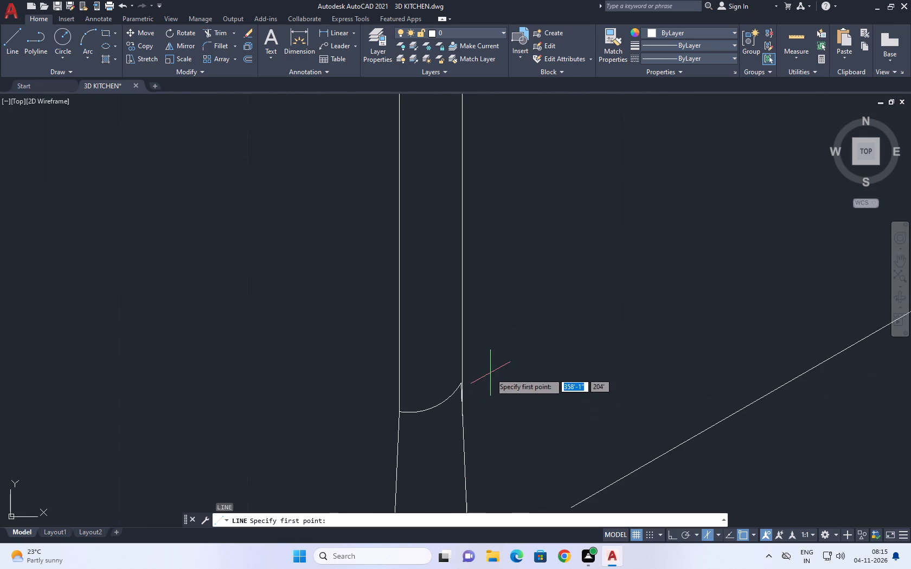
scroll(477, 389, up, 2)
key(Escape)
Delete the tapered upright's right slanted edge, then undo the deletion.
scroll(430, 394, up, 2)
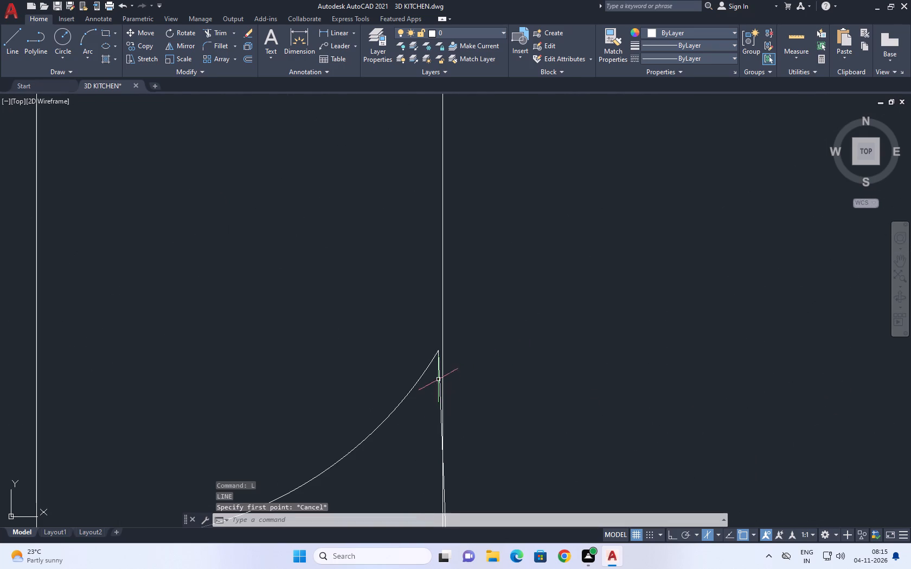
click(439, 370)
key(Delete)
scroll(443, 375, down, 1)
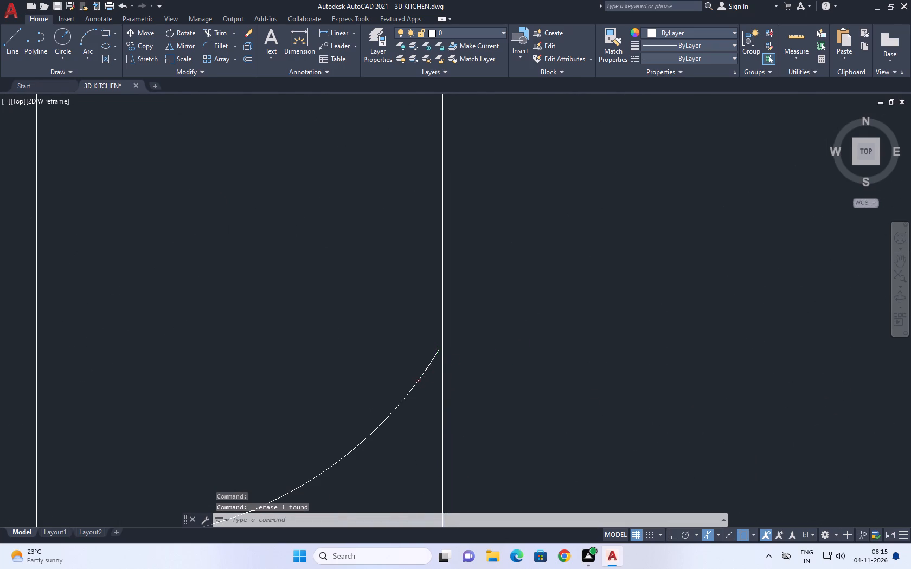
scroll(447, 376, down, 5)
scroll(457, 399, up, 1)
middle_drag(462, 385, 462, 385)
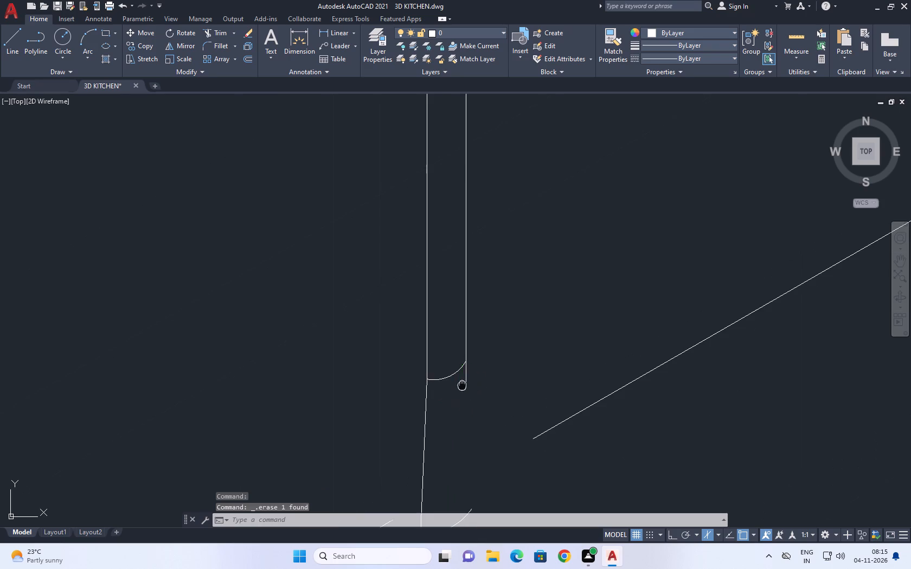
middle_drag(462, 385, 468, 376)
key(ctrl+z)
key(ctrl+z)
Stretch the top end of the upright's right slanted edge onto the inner vertical spout line.
scroll(471, 368, down, 4)
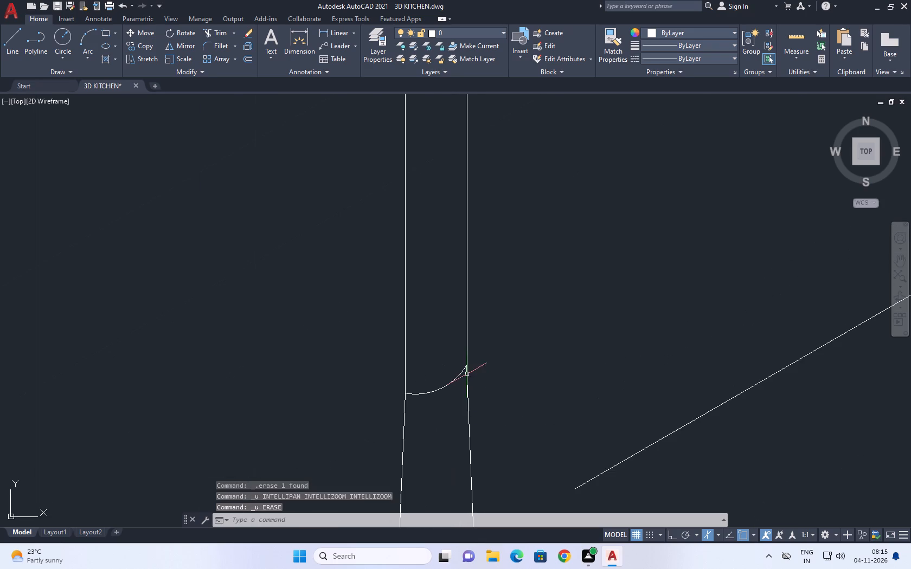
middle_drag(491, 399, 463, 306)
scroll(439, 295, up, 4)
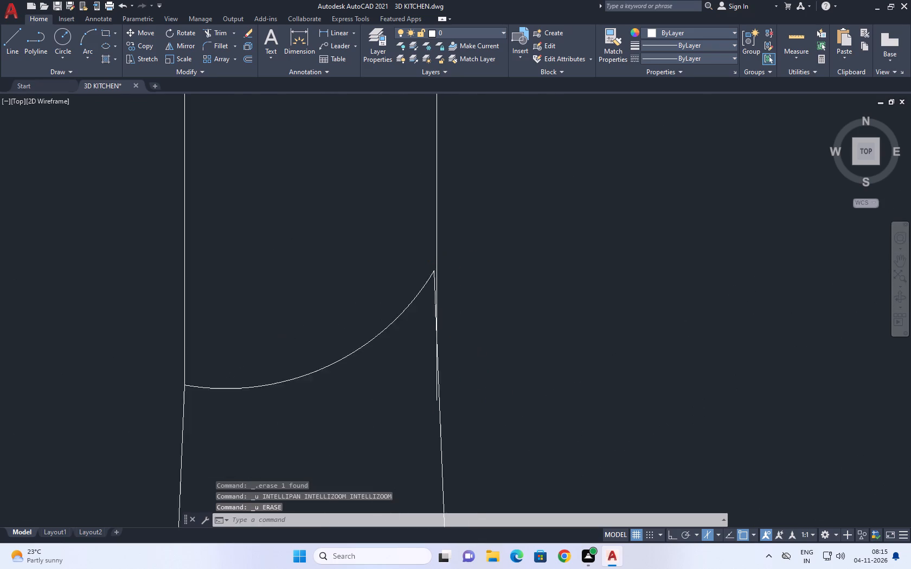
scroll(430, 298, up, 3)
click(434, 279)
drag(427, 301, 424, 311)
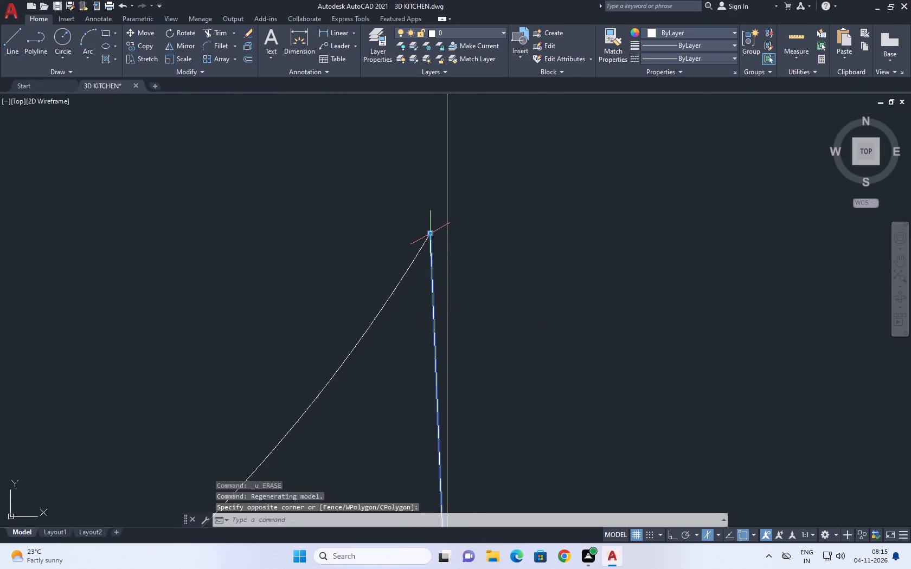
click(433, 232)
click(448, 229)
scroll(454, 262, down, 3)
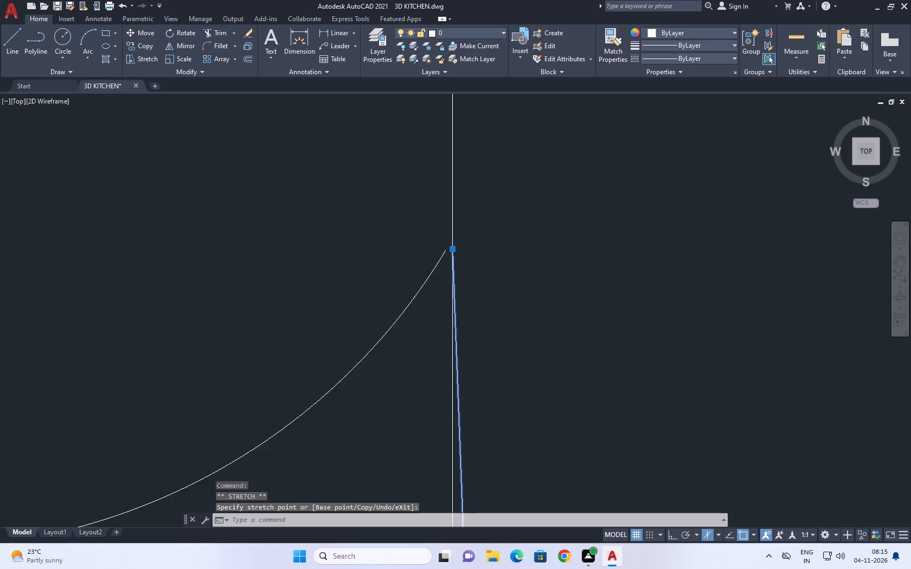
scroll(458, 263, down, 5)
key(Escape)
Stretch the right end of the upright's top arc onto the inner vertical spout line at the right slanted edge's top.
middle_drag(498, 236, 487, 274)
scroll(455, 299, up, 6)
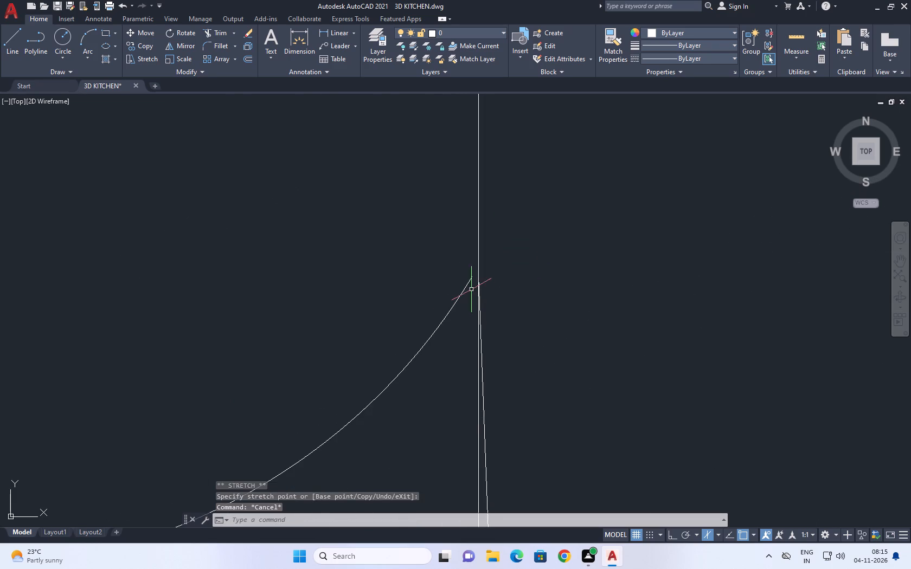
middle_drag(472, 294, 458, 361)
click(454, 352)
scroll(453, 345, up, 2)
click(463, 341)
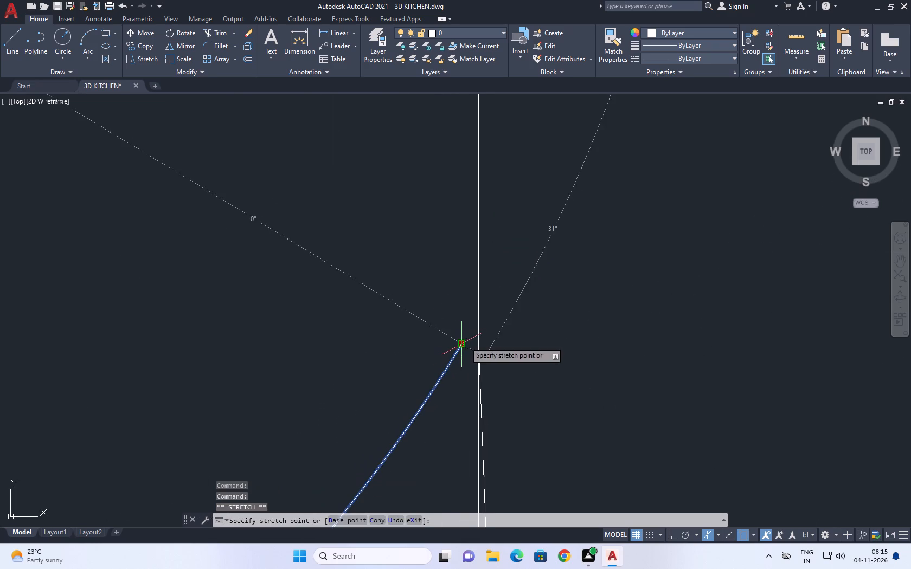
scroll(483, 348, up, 1)
click(474, 343)
scroll(485, 308, down, 5)
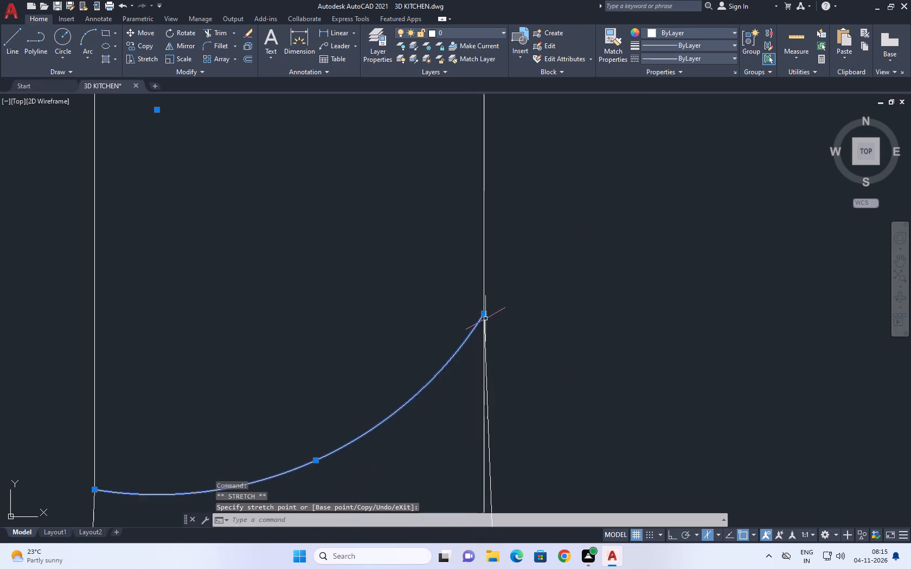
scroll(485, 319, down, 2)
right_click(515, 295)
click(556, 210)
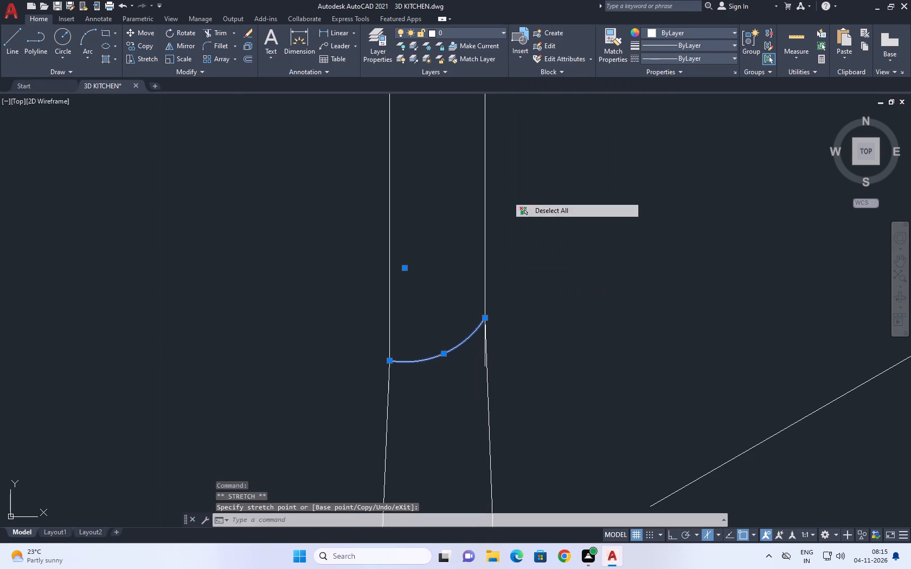
Stretch the inner vertical spout line's bottom end up to the tapered upright's right top corner, leaving nothing selected.
scroll(481, 364, up, 3)
click(493, 363)
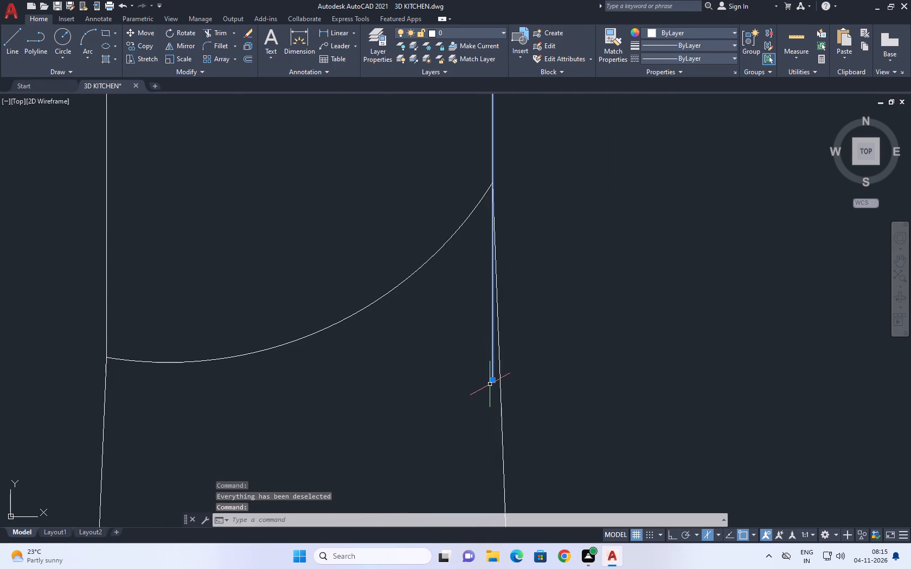
click(493, 380)
click(491, 180)
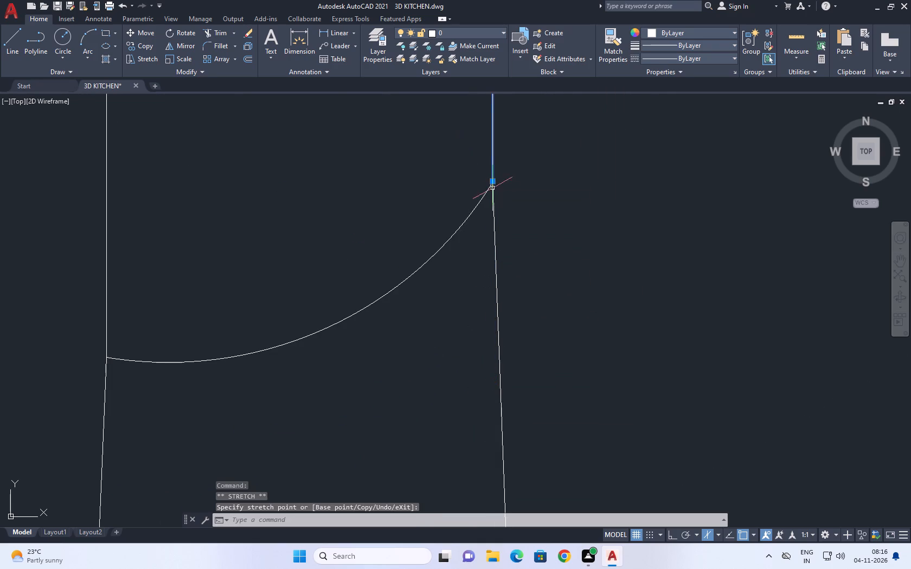
right_click(506, 208)
click(539, 389)
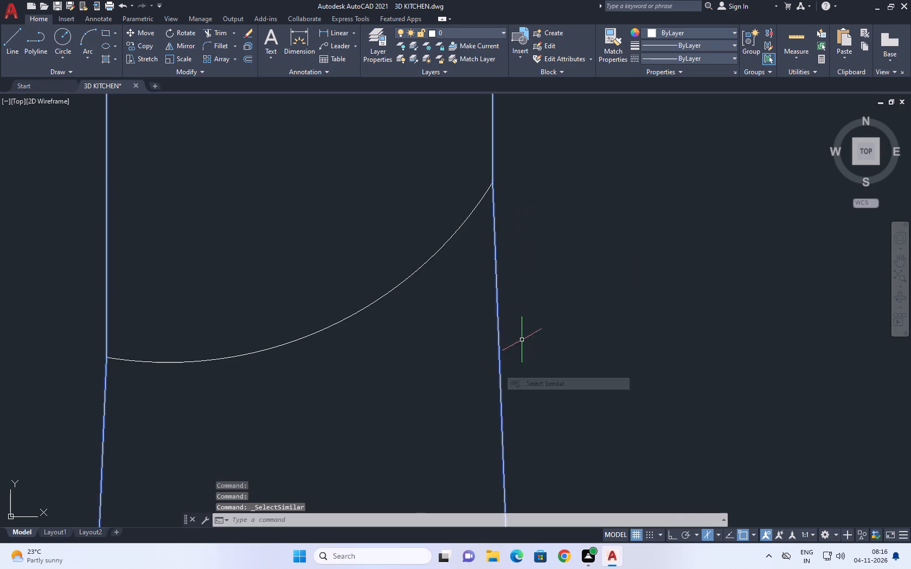
scroll(519, 339, down, 7)
middle_drag(547, 310, 511, 359)
scroll(505, 344, down, 1)
right_click(492, 279)
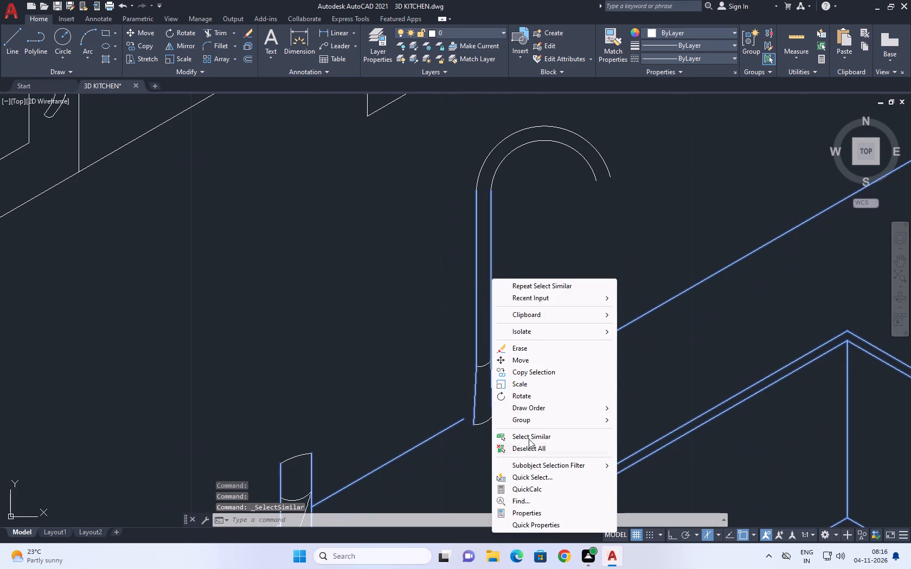
click(533, 447)
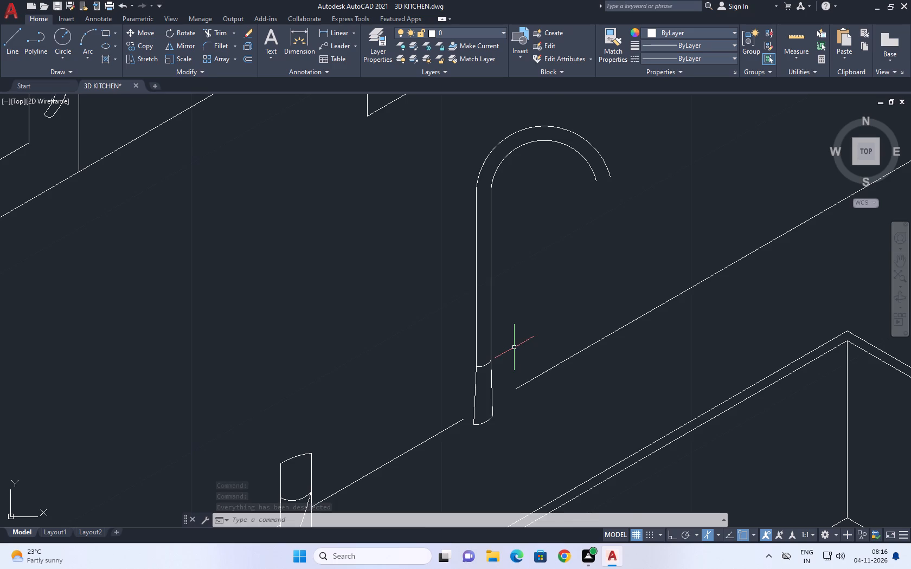
Draw a three-point spline curving downward from the free end of the gooseneck's inner arc.
scroll(577, 348, down, 1)
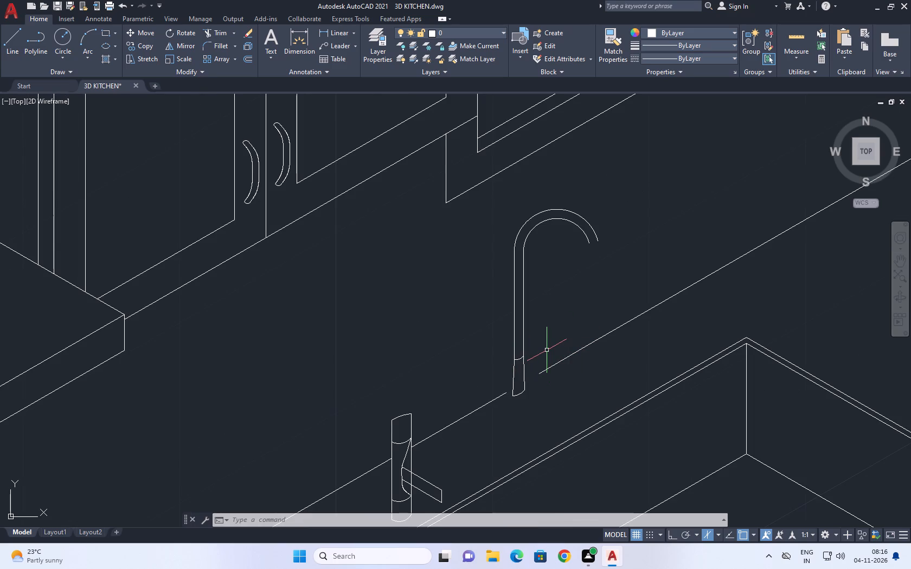
middle_drag(587, 356, 514, 371)
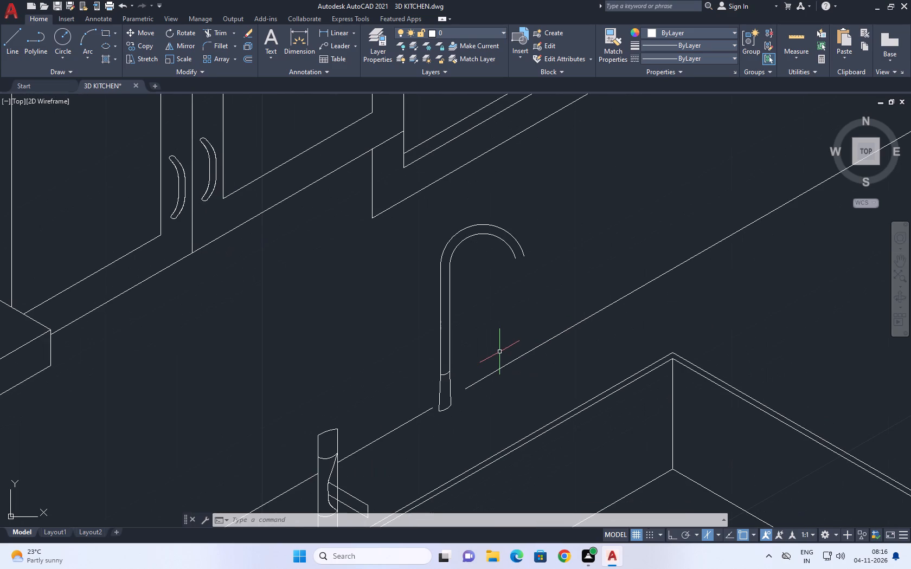
key(s)
key(p)
text(L)
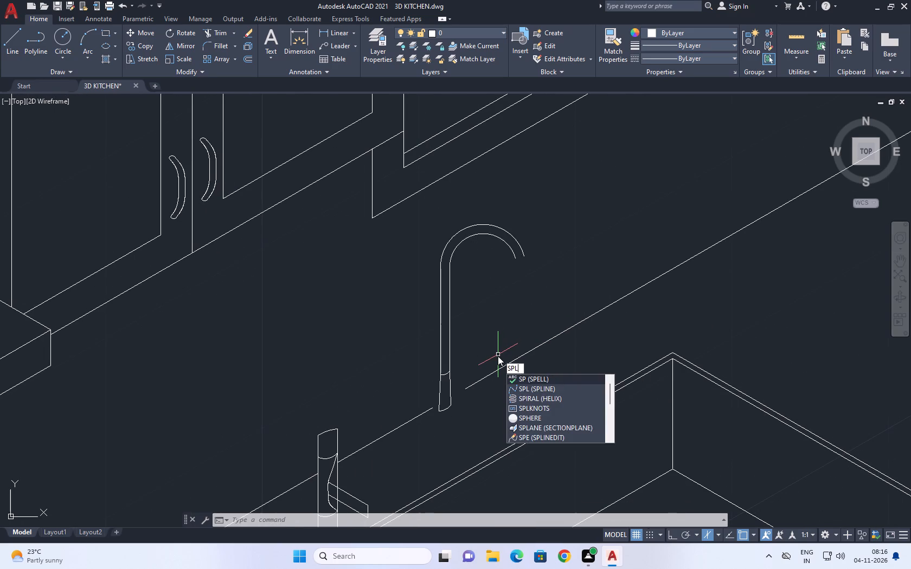
key(space)
click(516, 257)
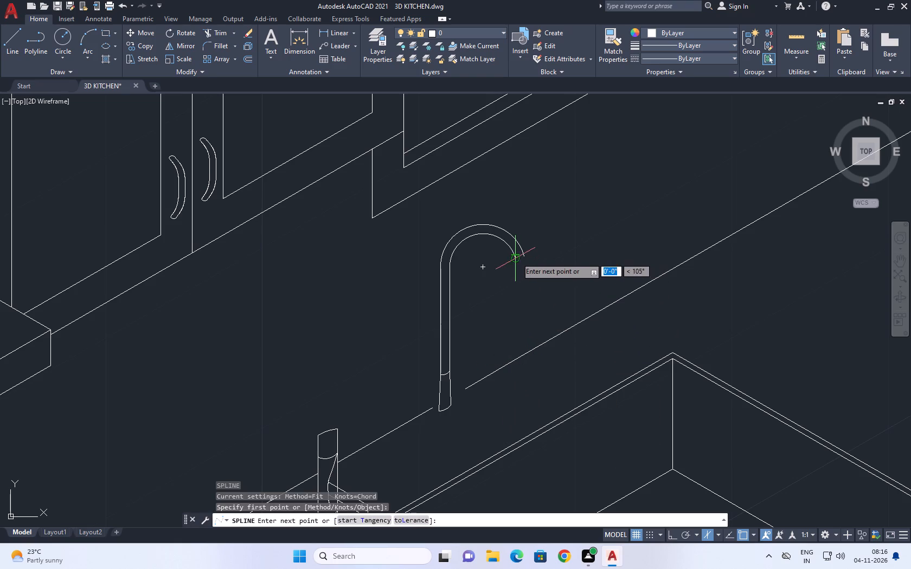
click(525, 293)
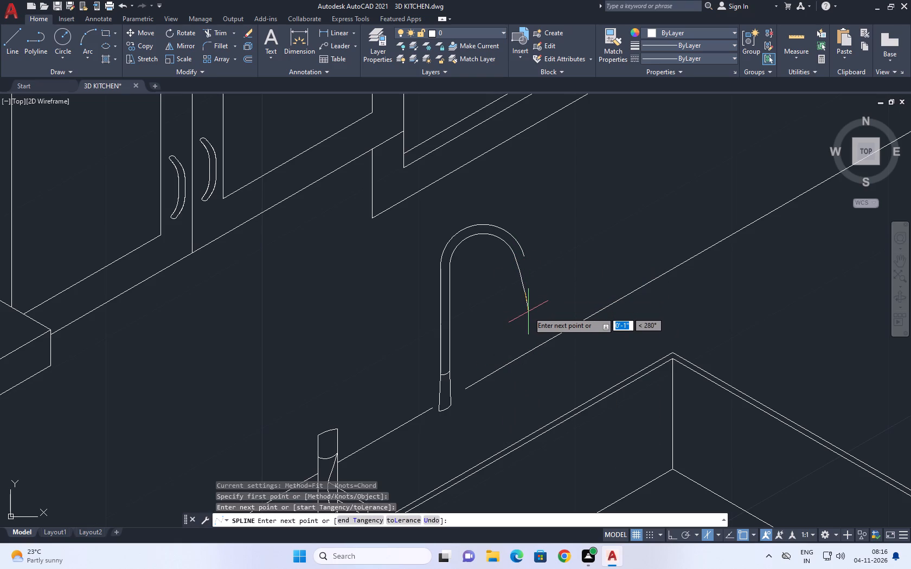
click(529, 311)
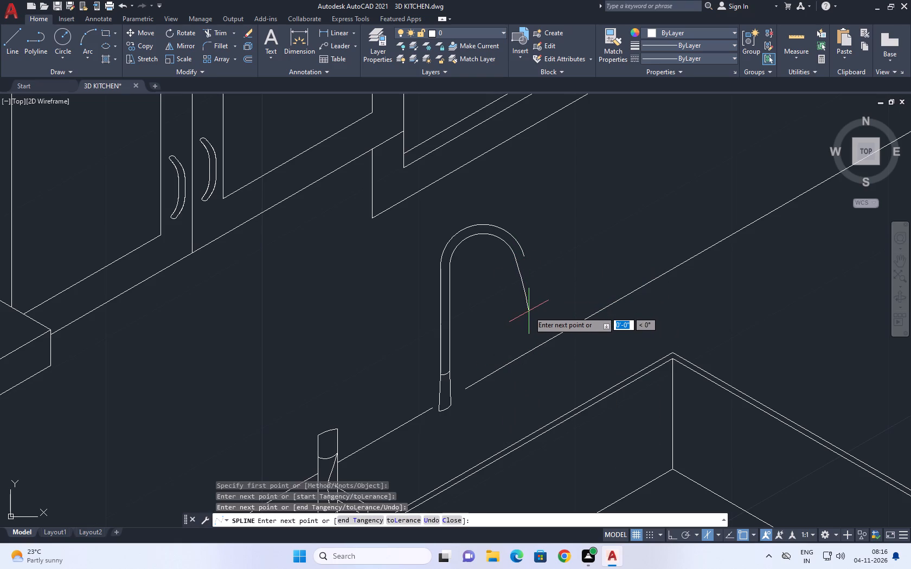
key(space)
Draw a matching three-point spline downward from the free end of the gooseneck's outer arc.
key(space)
click(522, 255)
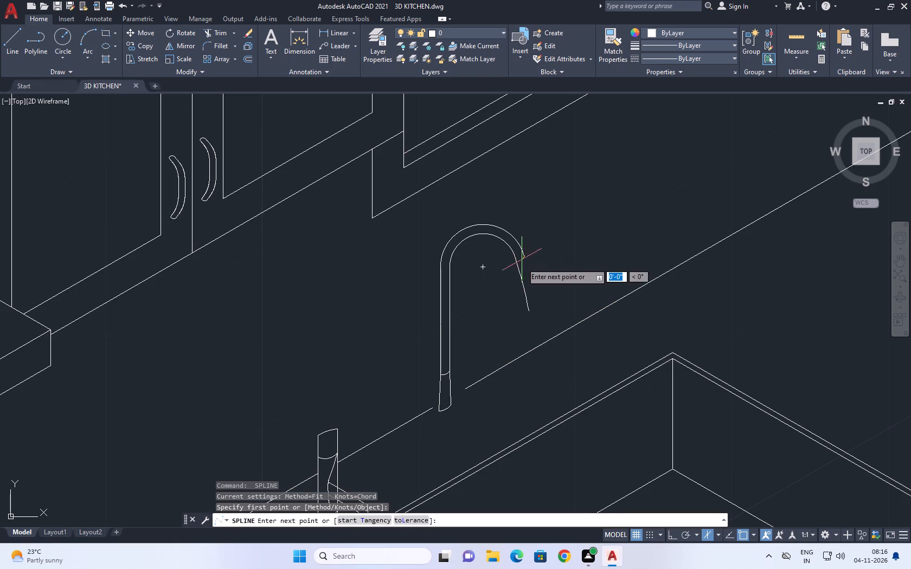
scroll(523, 279, up, 1)
click(540, 290)
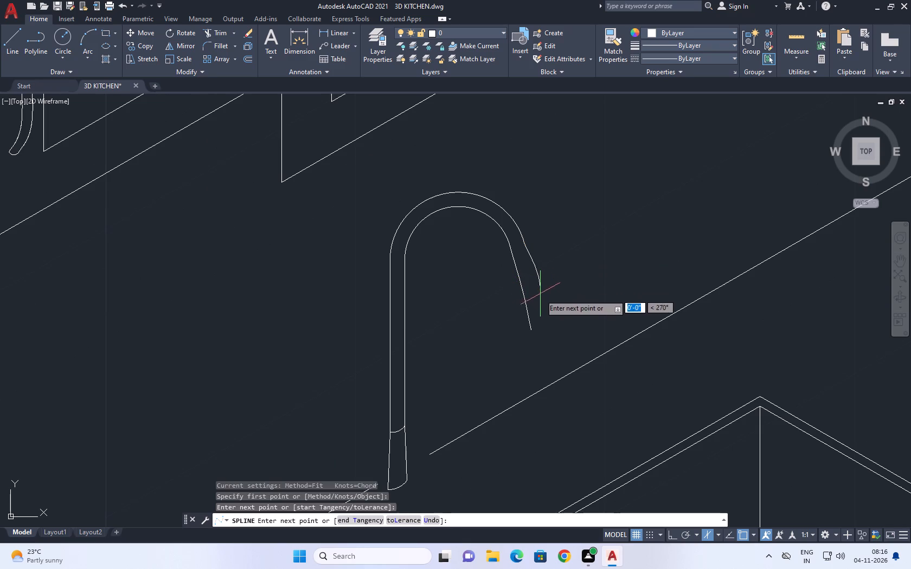
click(541, 321)
key(space)
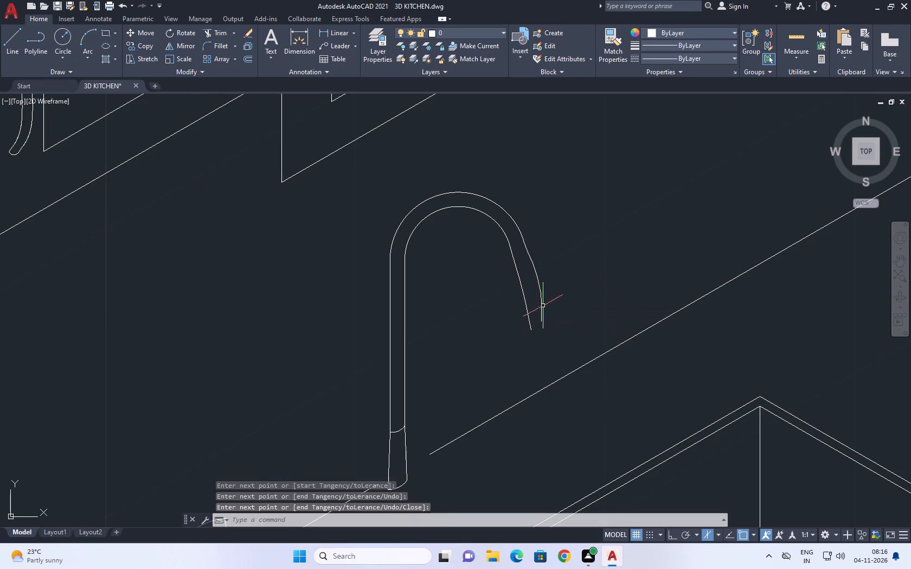
Move the outer spline's middle fit point inward so the curve runs smoothly alongside the inner spline.
click(549, 279)
drag(534, 291, 530, 299)
scroll(536, 282, up, 2)
click(546, 303)
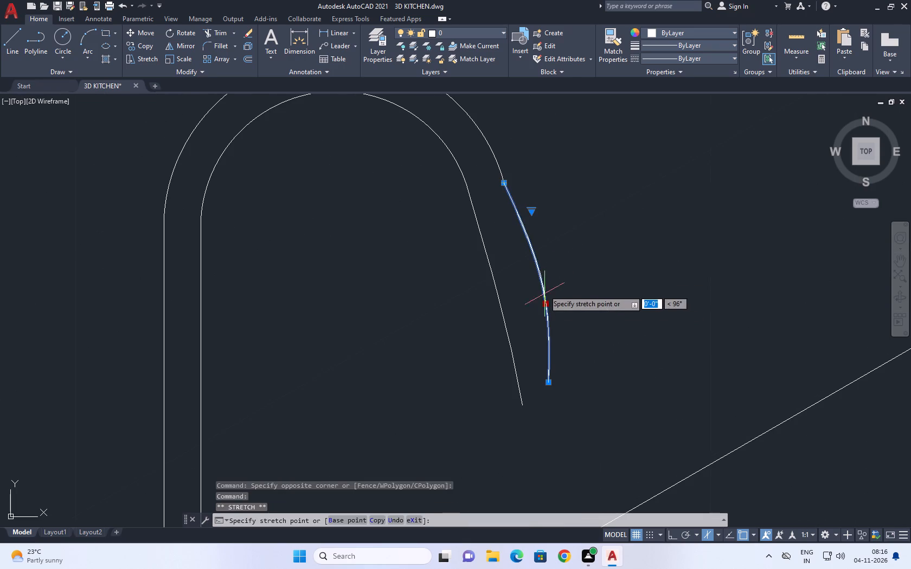
click(533, 282)
scroll(551, 345, down, 2)
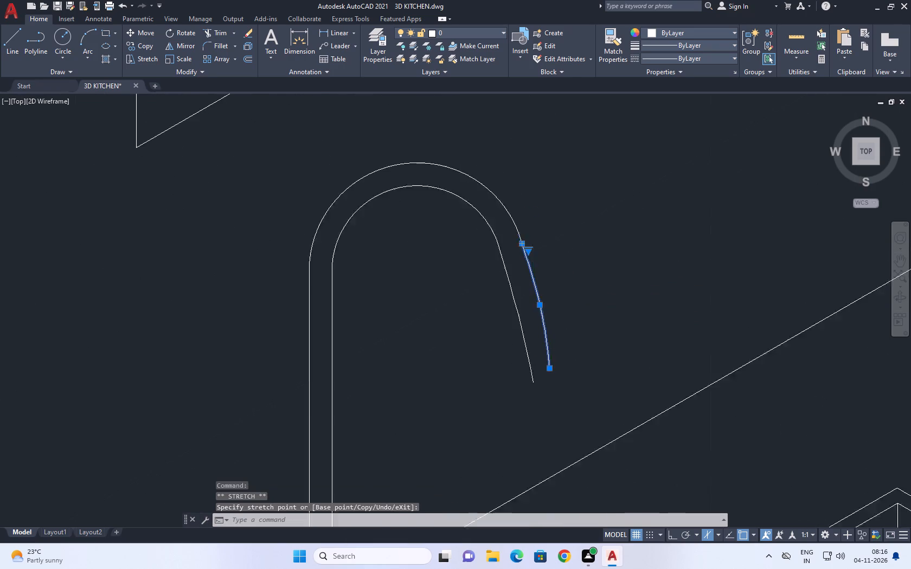
middle_drag(566, 321, 539, 320)
scroll(525, 322, up, 2)
click(505, 317)
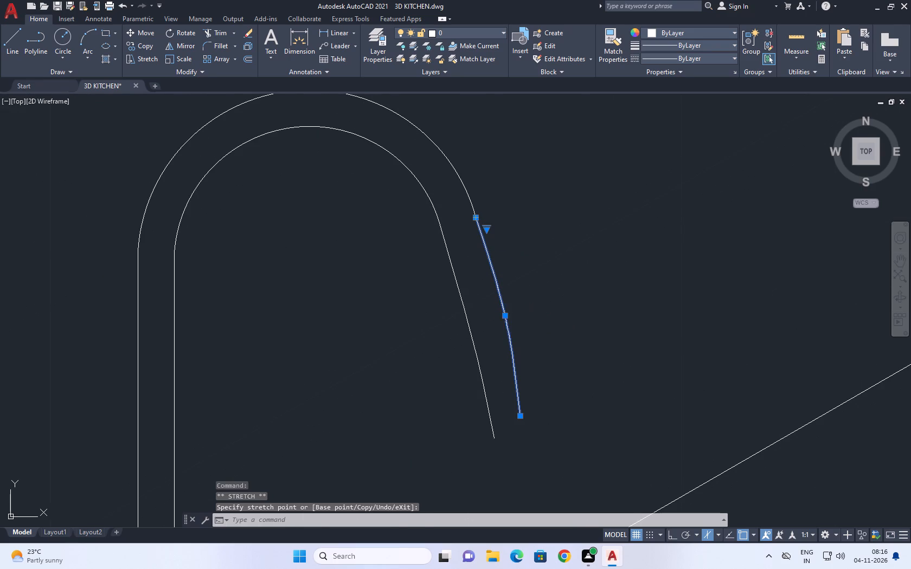
click(502, 321)
right_click(537, 273)
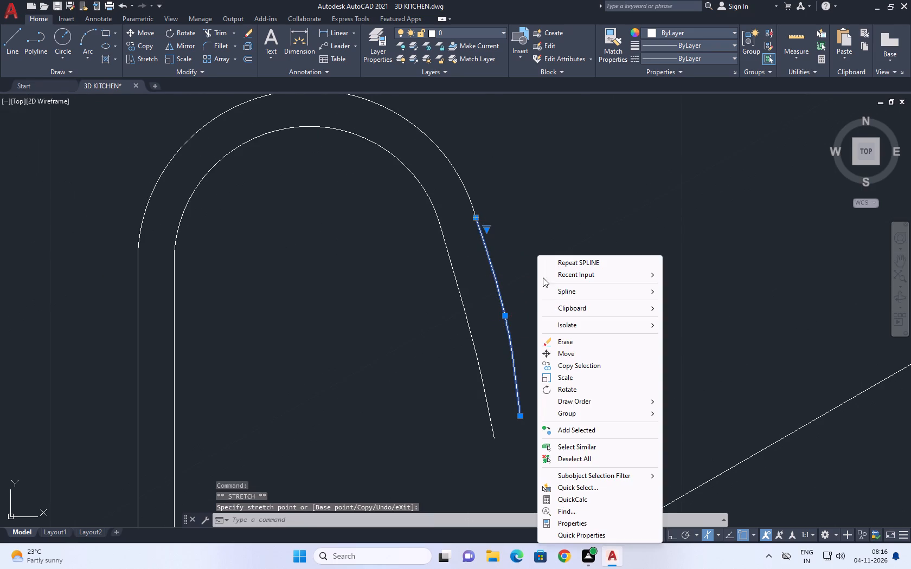
click(588, 459)
Stretch the outer spline's lower end downward to about the level of the inner spline's end.
scroll(570, 410, down, 1)
middle_drag(560, 424, 550, 403)
scroll(532, 377, up, 1)
click(527, 406)
click(520, 374)
click(527, 400)
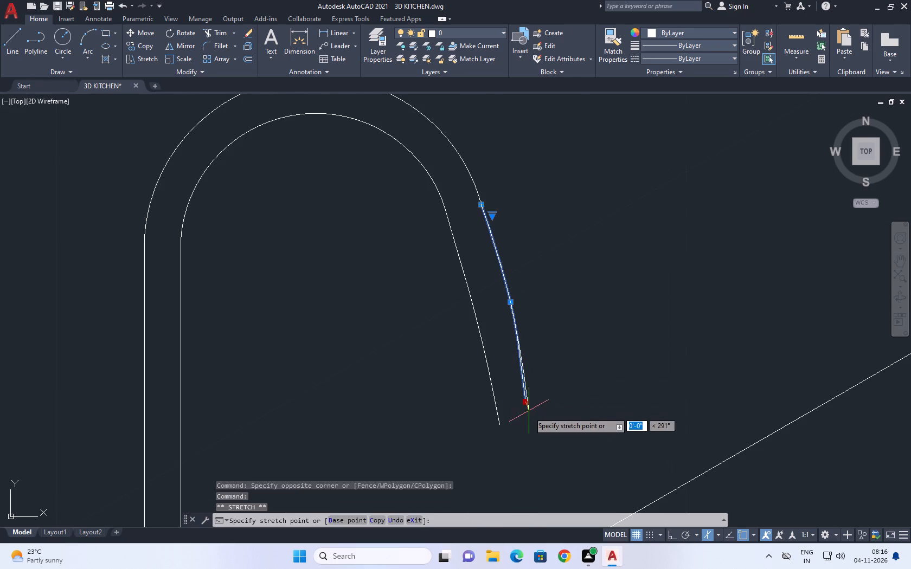
click(530, 418)
scroll(521, 312, down, 4)
right_click(561, 297)
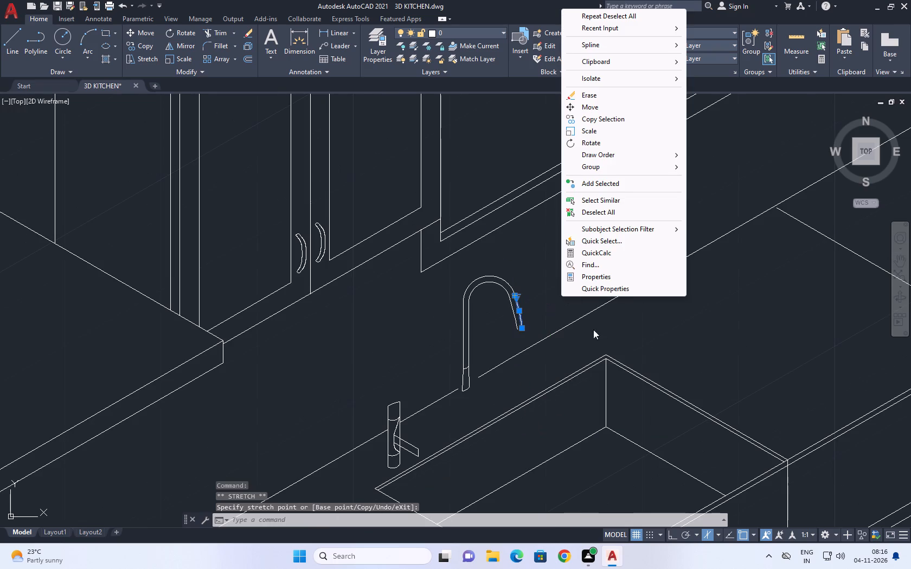
click(599, 214)
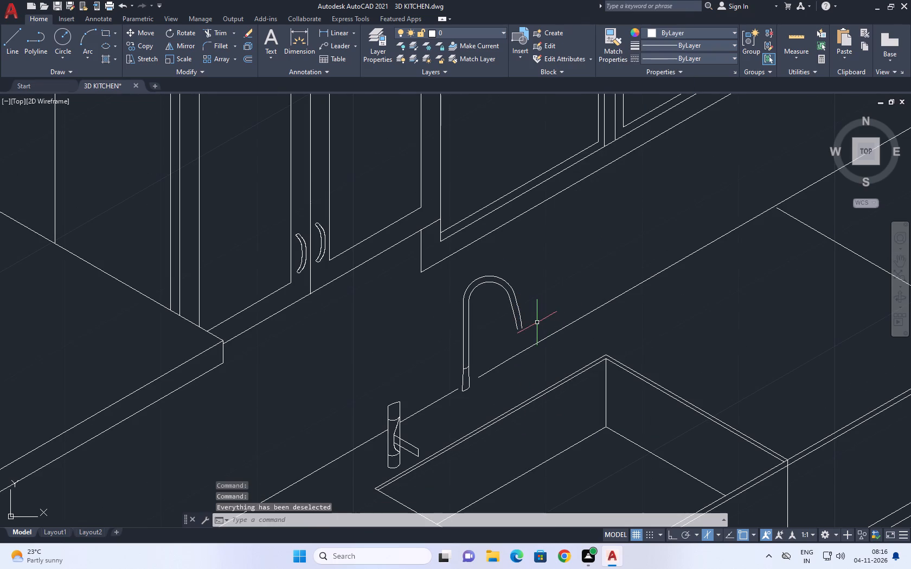
Draw a short three-point arc downward from the inner spline's lower end as the inner side of the spout nozzle.
middle_drag(531, 329, 542, 344)
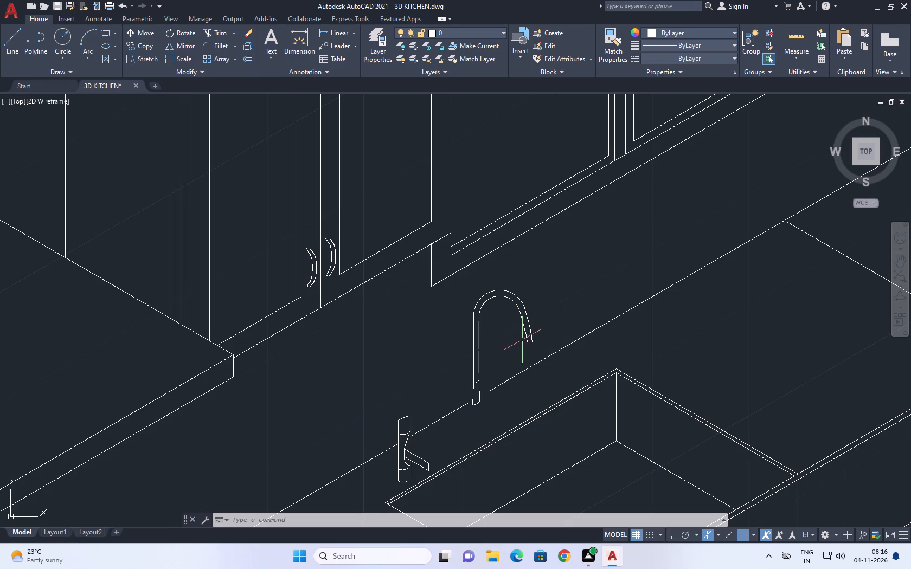
middle_drag(532, 351, 535, 361)
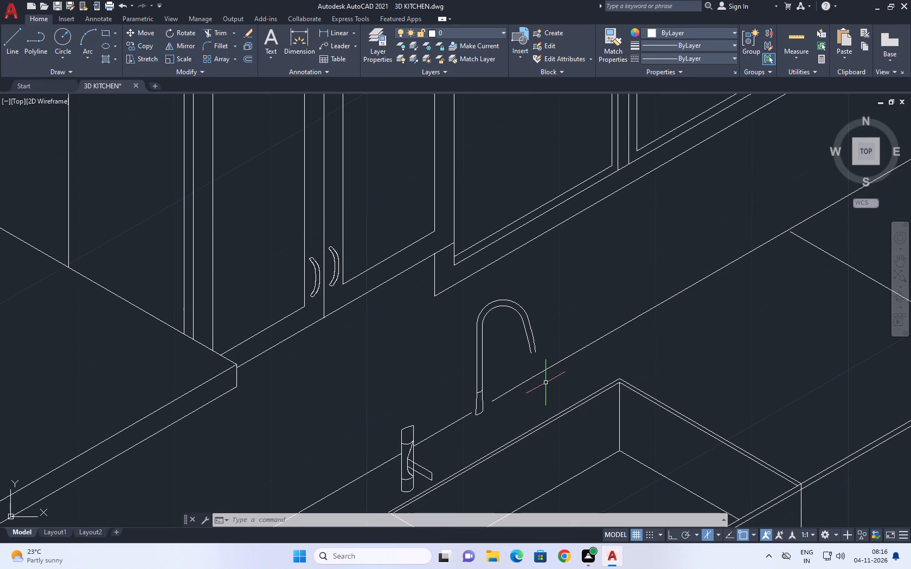
middle_drag(558, 383, 532, 390)
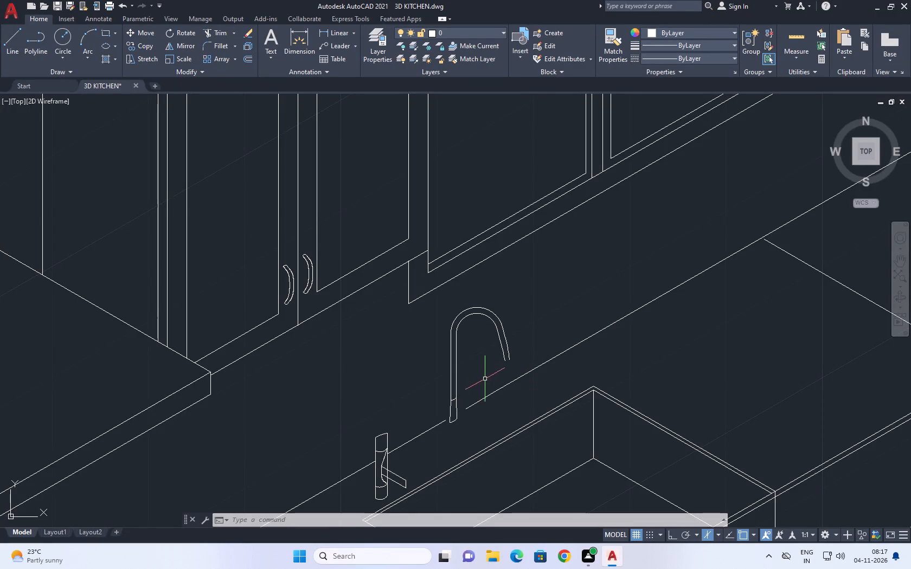
key(a)
key(space)
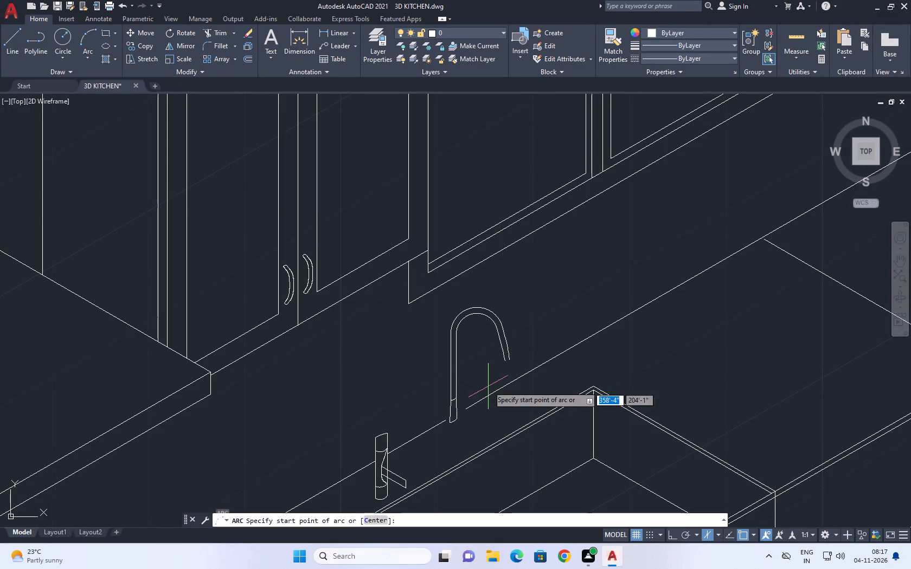
scroll(502, 355, up, 3)
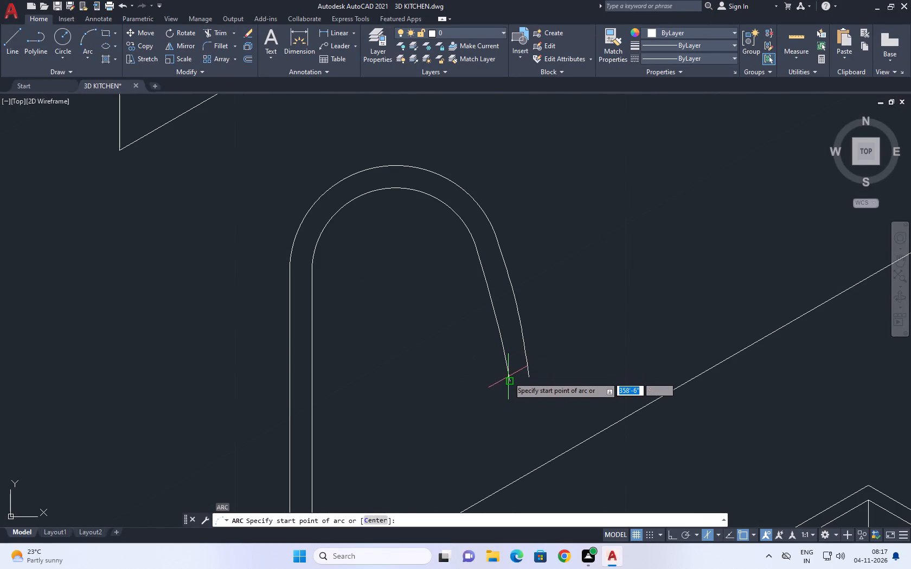
click(509, 378)
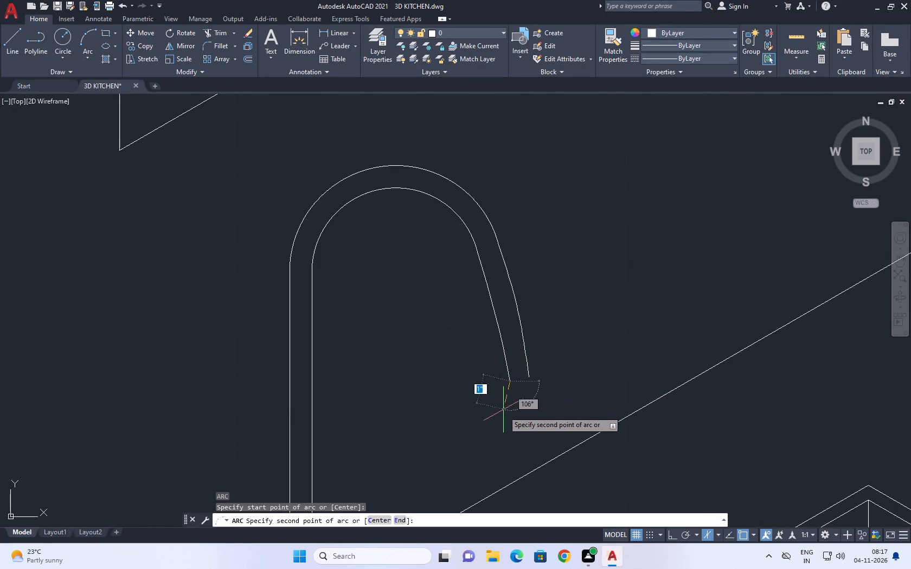
click(506, 406)
click(507, 412)
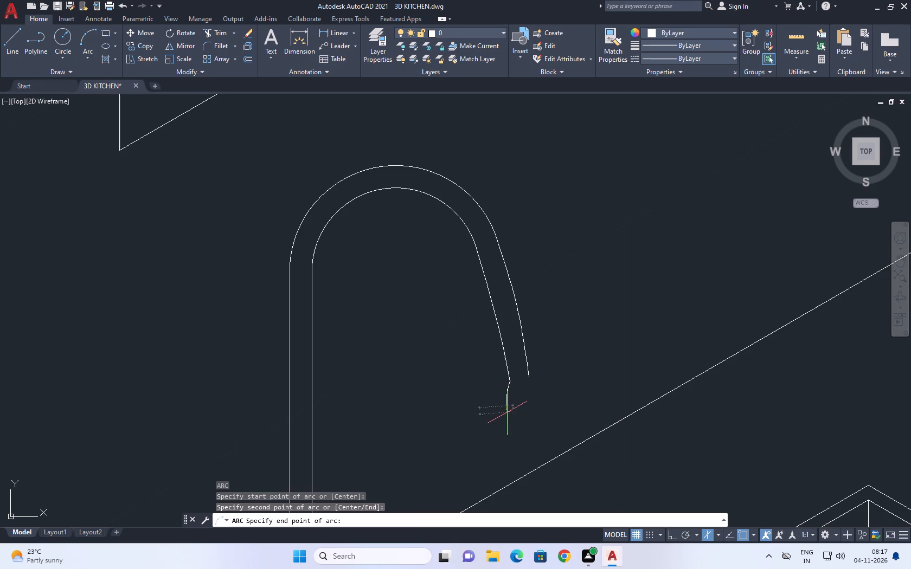
Draw a short outward-bulging three-point arc from the outer spline's lower end as the nozzle's outer side.
key(space)
click(531, 376)
click(540, 391)
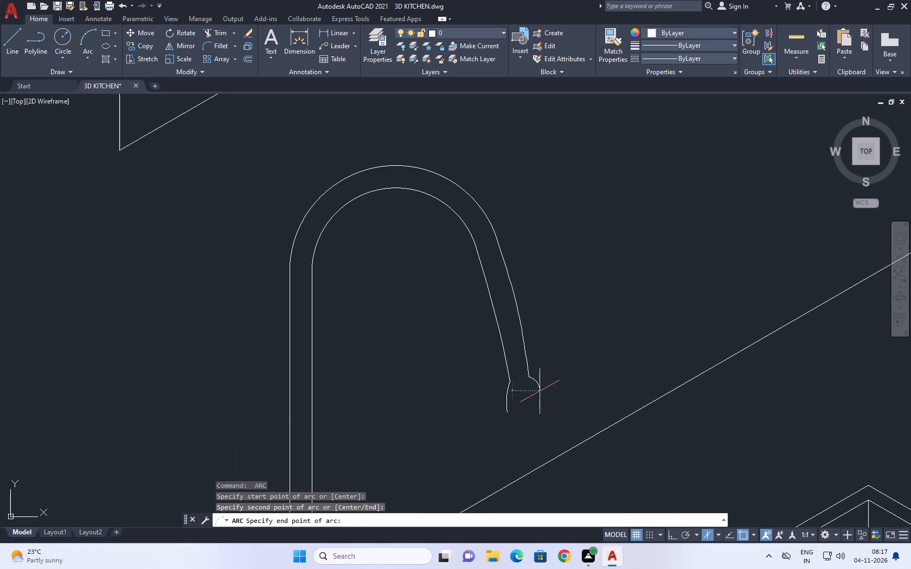
click(538, 403)
Place the end point of the nozzle's outer arc below the outer spline's lower end.
click(542, 389)
Stretch the lower end of the nozzle's outer arc slightly outward and clear the selection.
click(533, 391)
scroll(537, 393, up, 1)
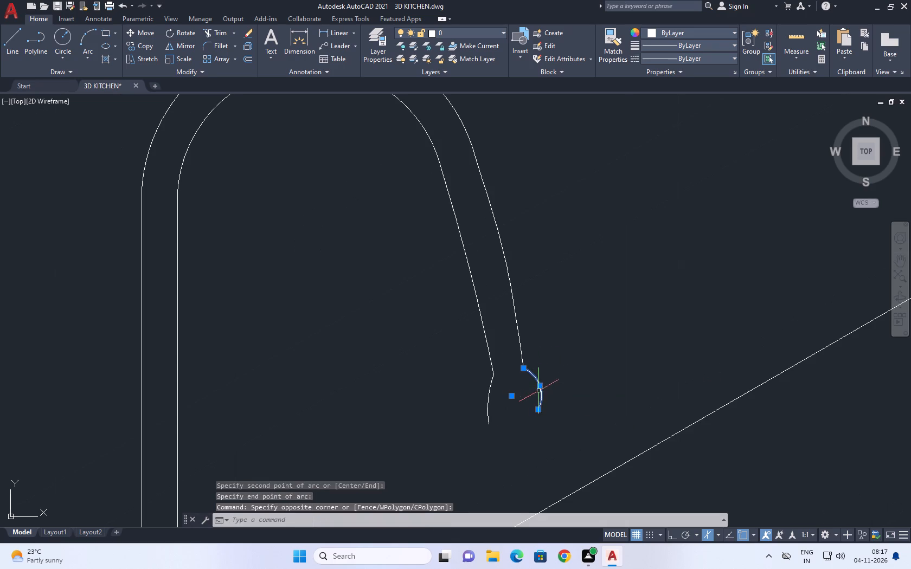
click(541, 384)
click(534, 390)
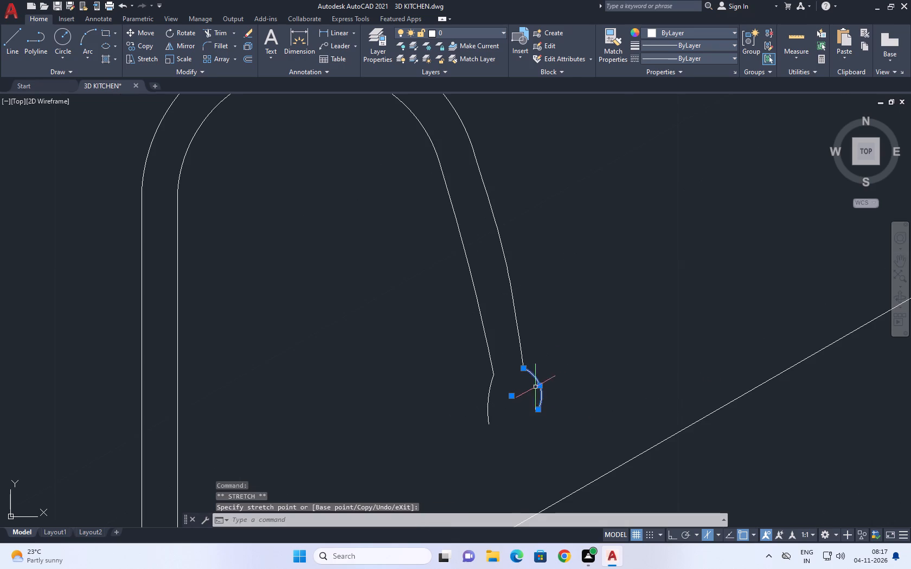
middle_drag(550, 408, 531, 360)
click(519, 361)
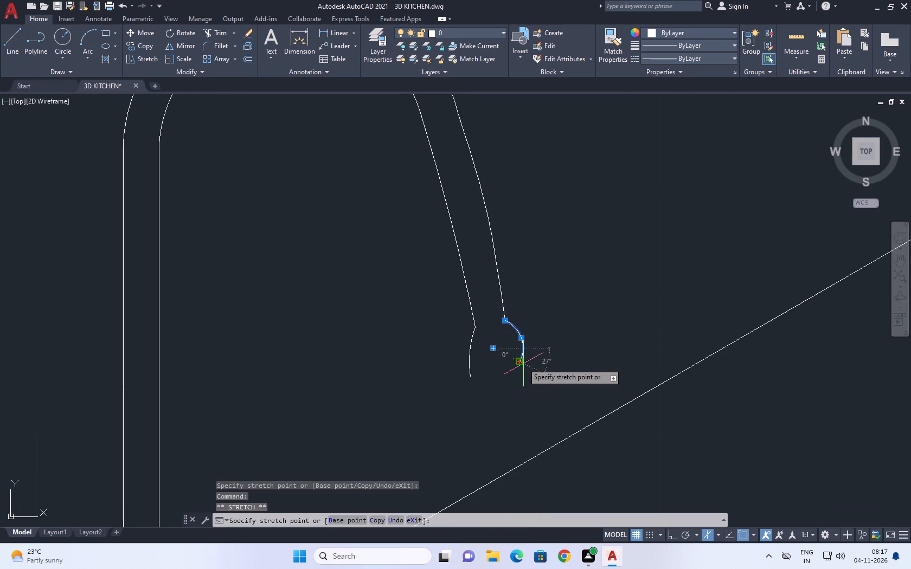
click(526, 366)
middle_drag(544, 339, 538, 354)
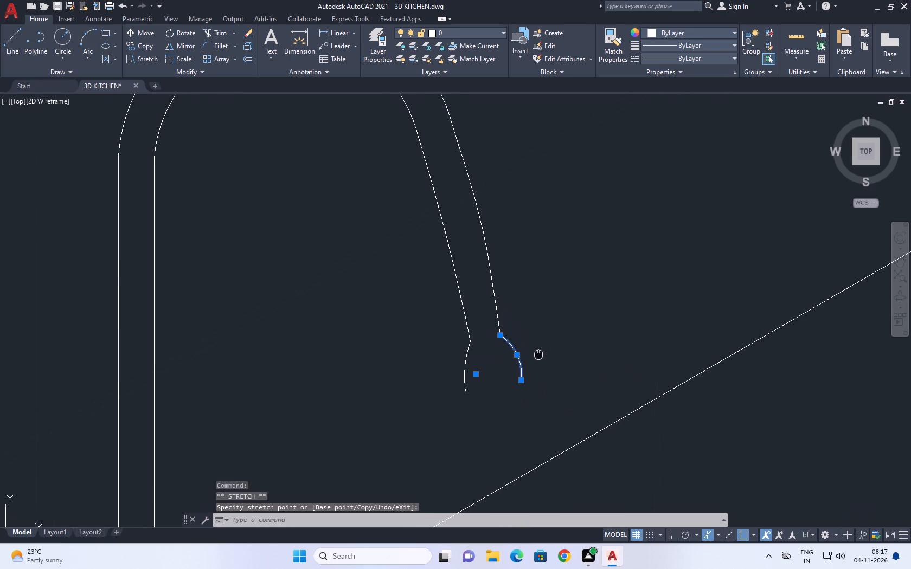
middle_drag(538, 354, 532, 357)
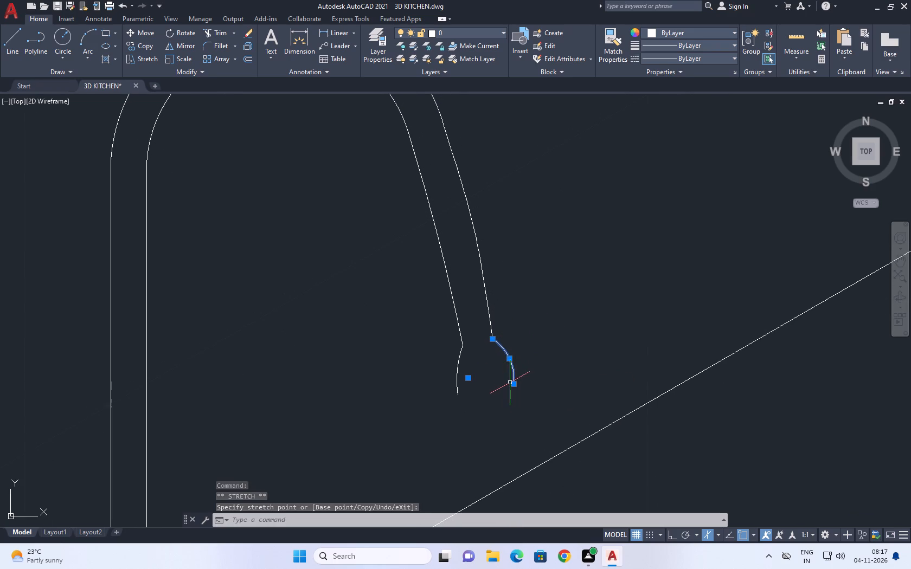
scroll(513, 365, up, 2)
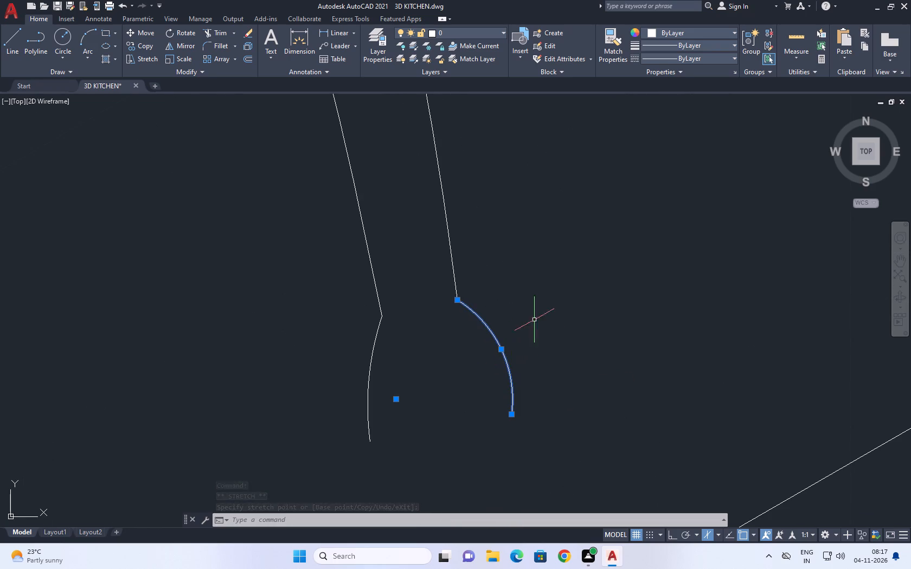
right_click(539, 316)
click(600, 236)
scroll(589, 315, down, 2)
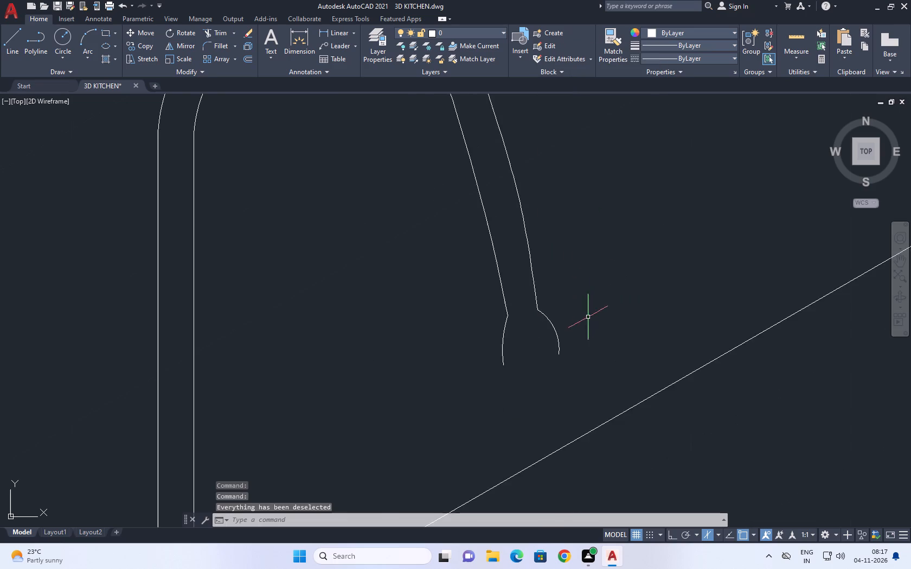
Flatten the nozzle's outer arc by moving its midpoint inward, leaving a gentle outward flare.
scroll(580, 332, down, 1)
middle_drag(629, 314, 629, 315)
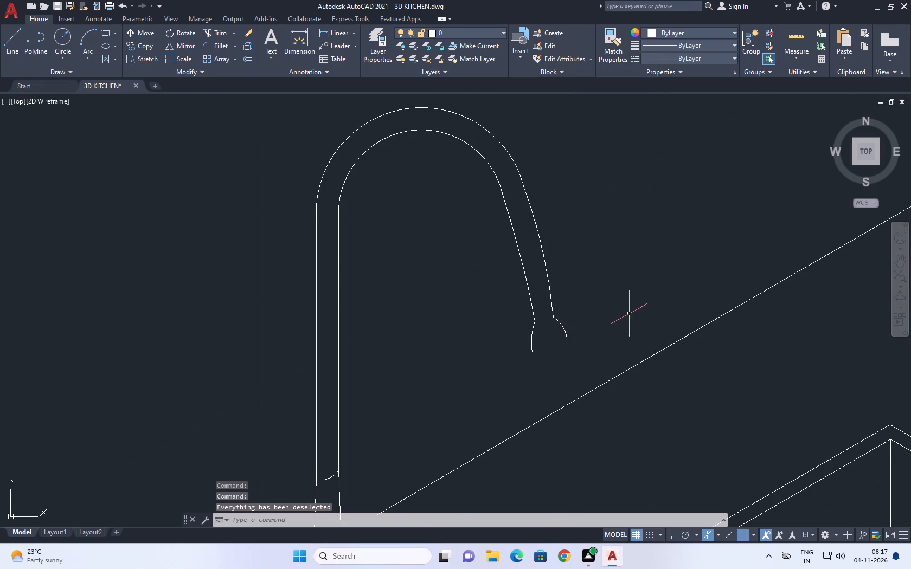
middle_drag(629, 315, 629, 331)
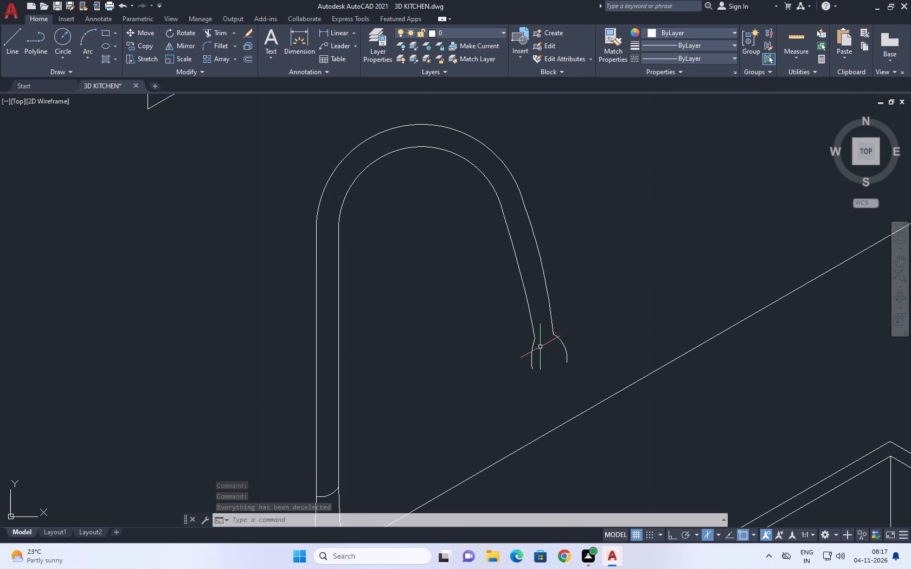
click(563, 342)
scroll(562, 347, up, 2)
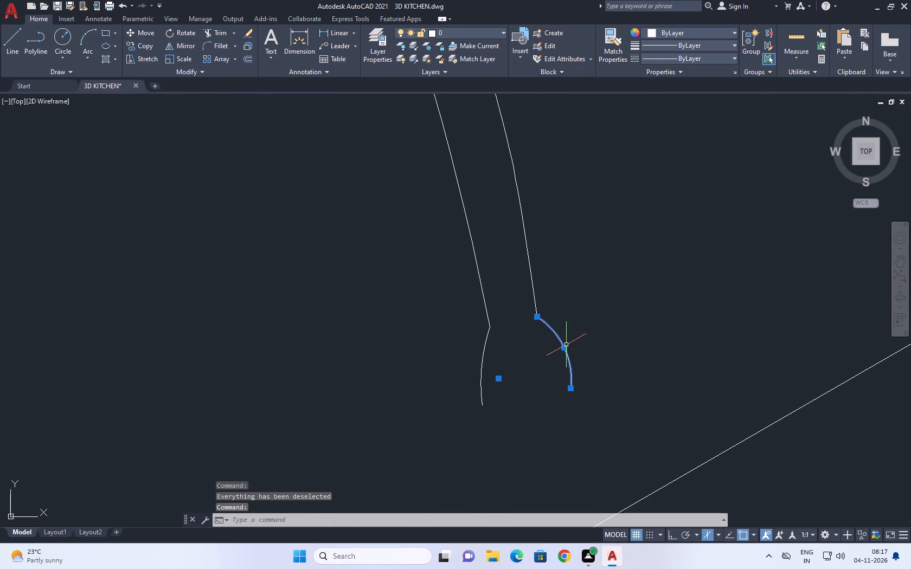
click(566, 346)
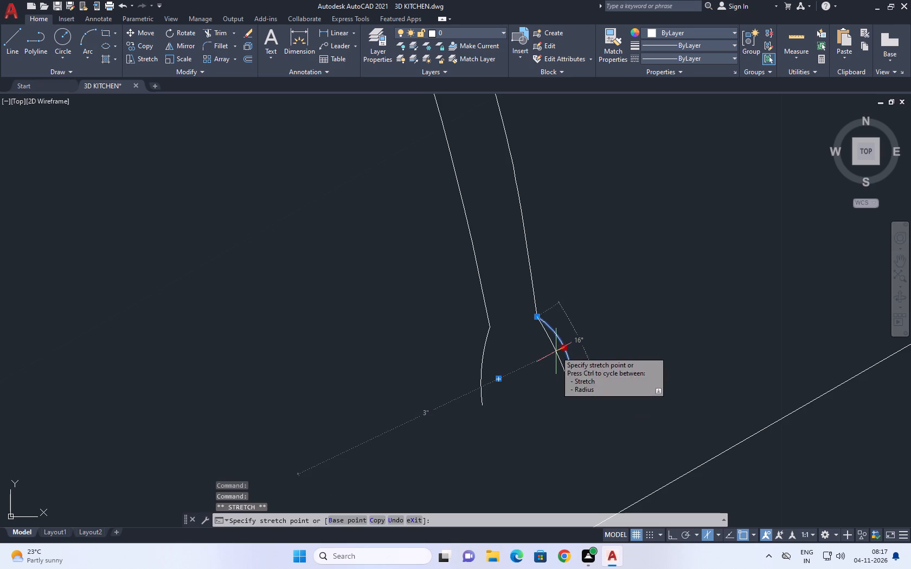
click(556, 351)
right_click(603, 279)
click(655, 197)
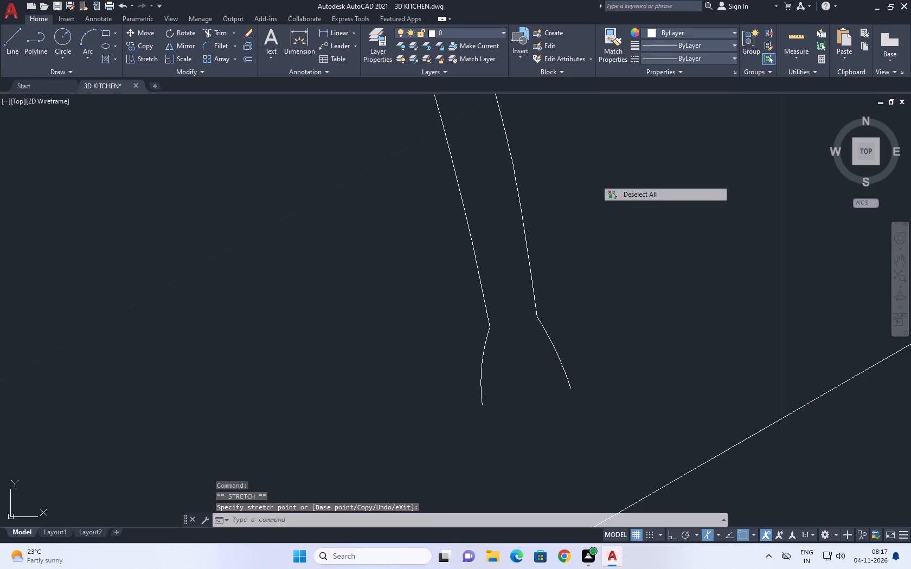
Close the bottom of the nozzle with a shallow downward-bulging three-point arc between its two side arcs.
scroll(521, 399, down, 1)
middle_drag(573, 397, 549, 409)
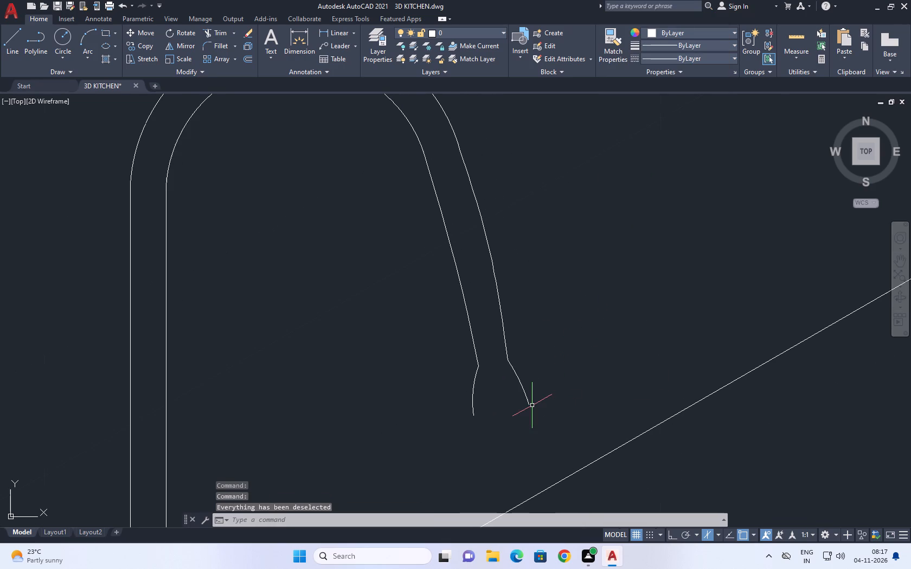
text(A)
key(space)
scroll(474, 421, up, 1)
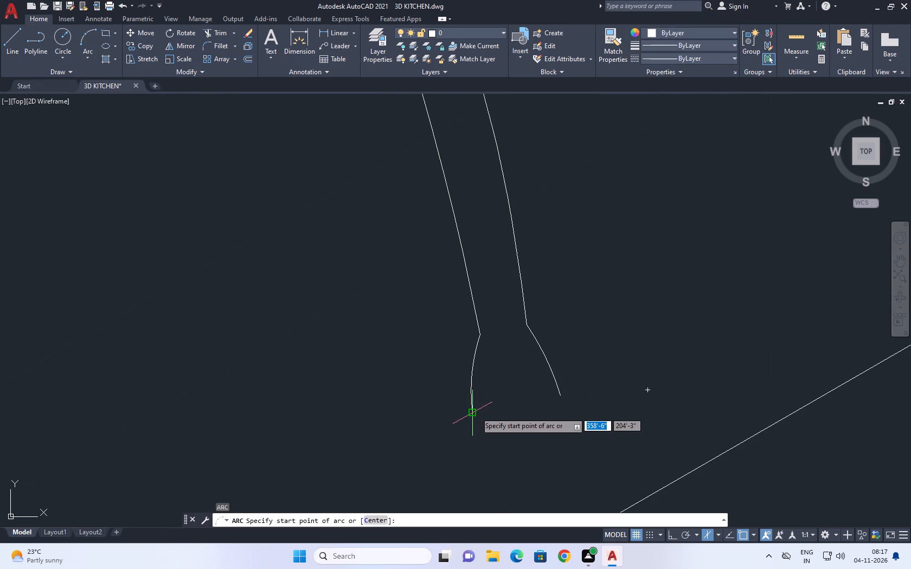
click(475, 412)
drag(518, 417, 524, 421)
click(563, 397)
scroll(543, 361, down, 3)
middle_drag(566, 382, 561, 376)
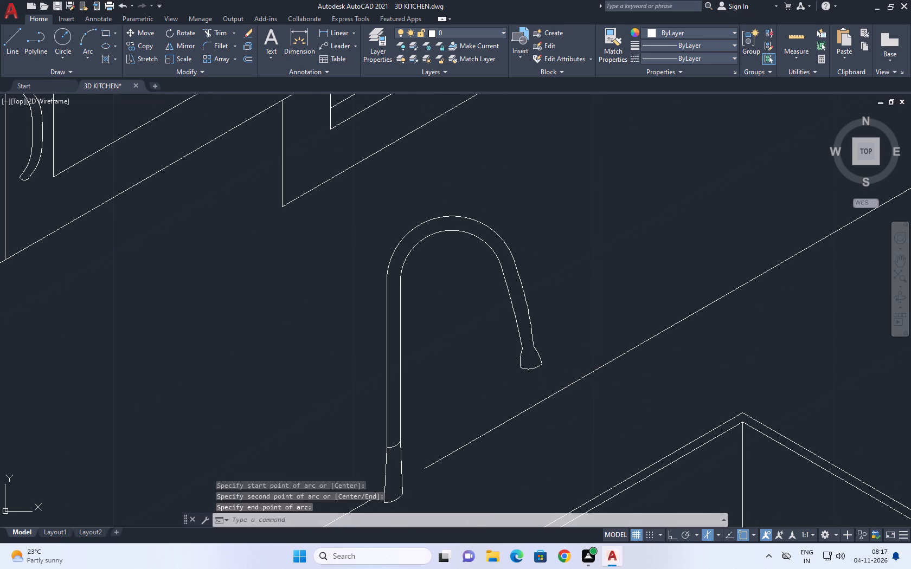
Draw an upward-bulging three-point arc across the spout where the nozzle begins, joining the two splines' lower ends.
key(space)
scroll(522, 348, up, 2)
click(523, 354)
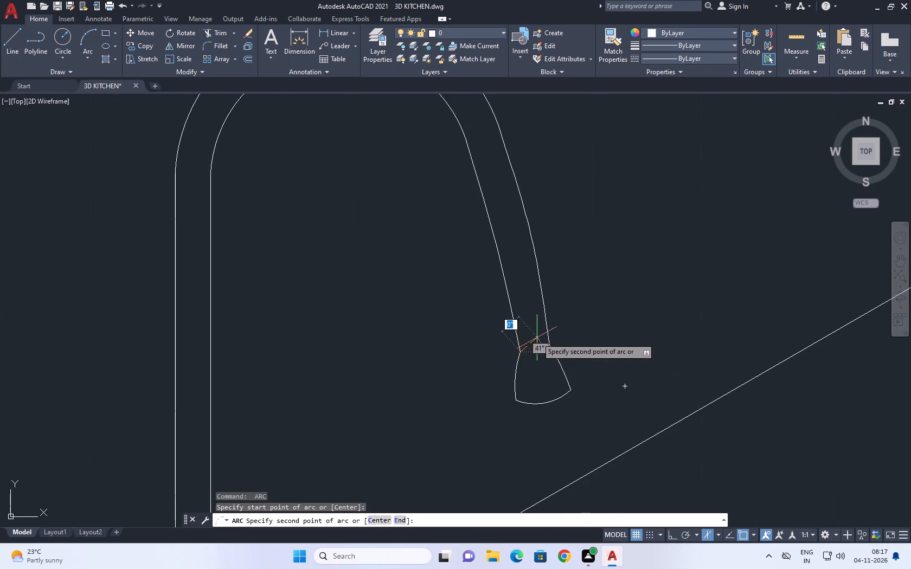
scroll(537, 338, up, 2)
click(531, 348)
click(569, 361)
Flatten the arc across the nozzle's top by lowering its midpoint, and clear the selection.
scroll(544, 357, up, 1)
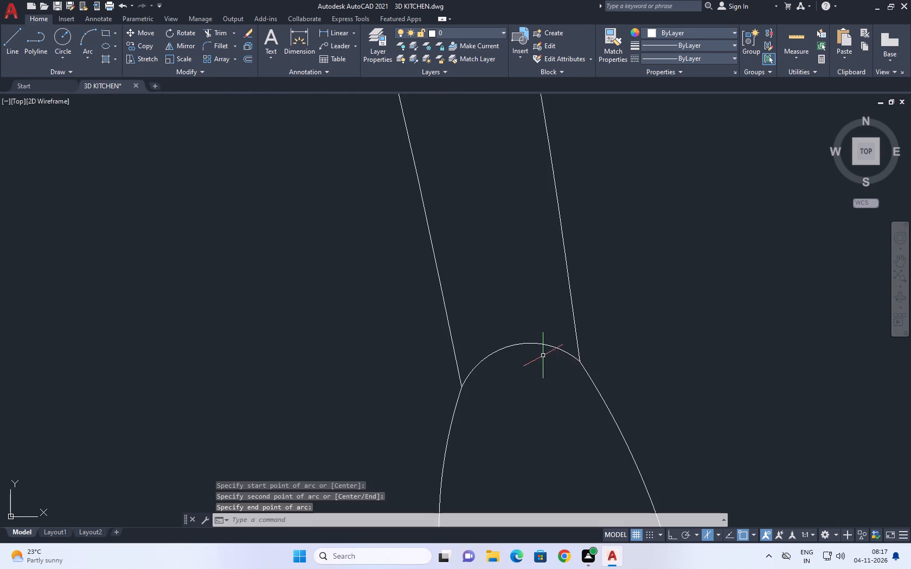
click(541, 367)
click(532, 334)
click(514, 345)
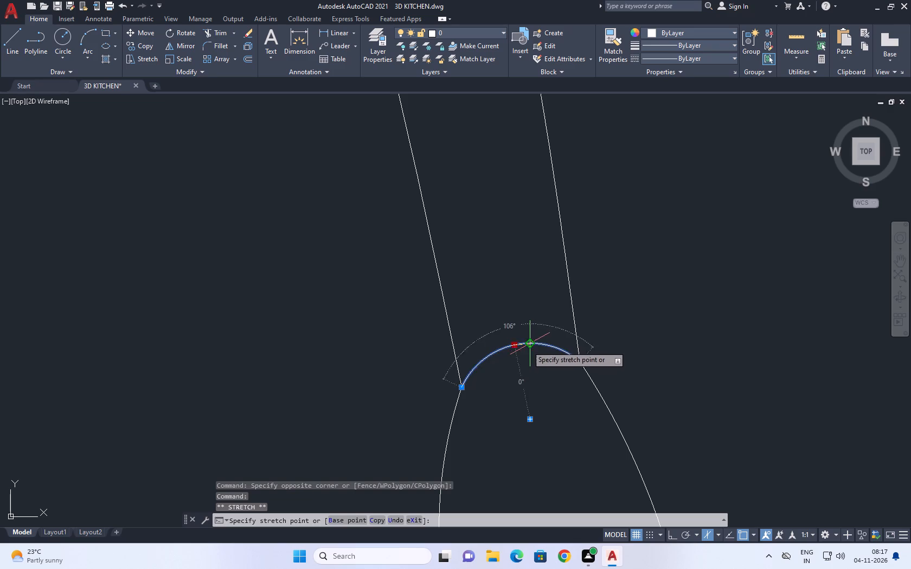
drag(517, 354, 516, 359)
scroll(523, 345, down, 3)
right_click(568, 327)
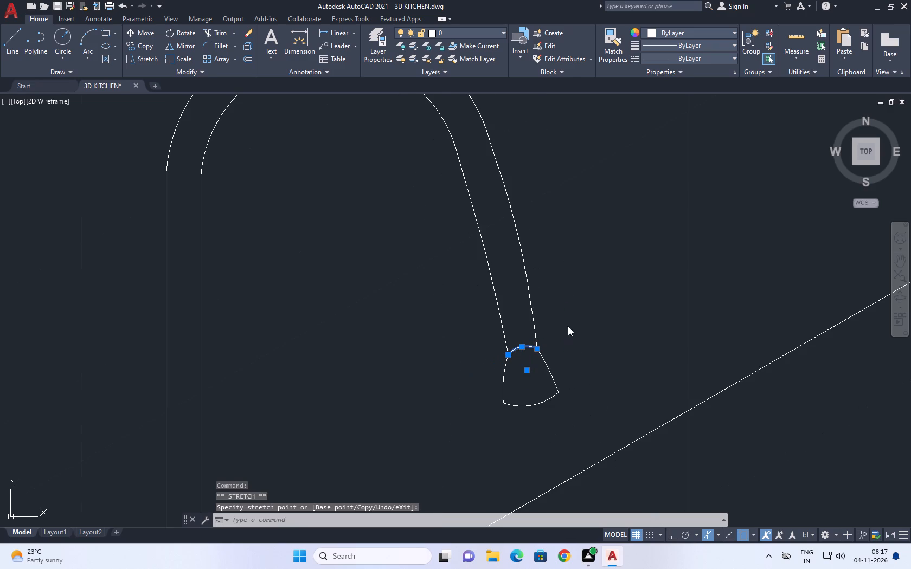
click(620, 242)
Draw the tap's side lever from the base: an arm about 1" at 33°, a 1" vertical edge, a short 150° top edge and a parallel downward edge.
scroll(588, 260, down, 4)
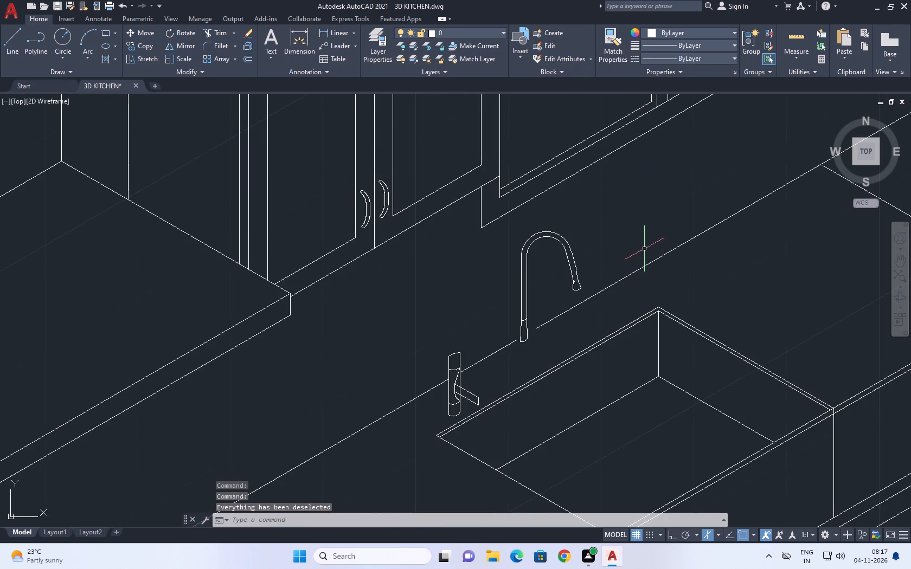
middle_drag(644, 249, 634, 284)
scroll(508, 366, up, 2)
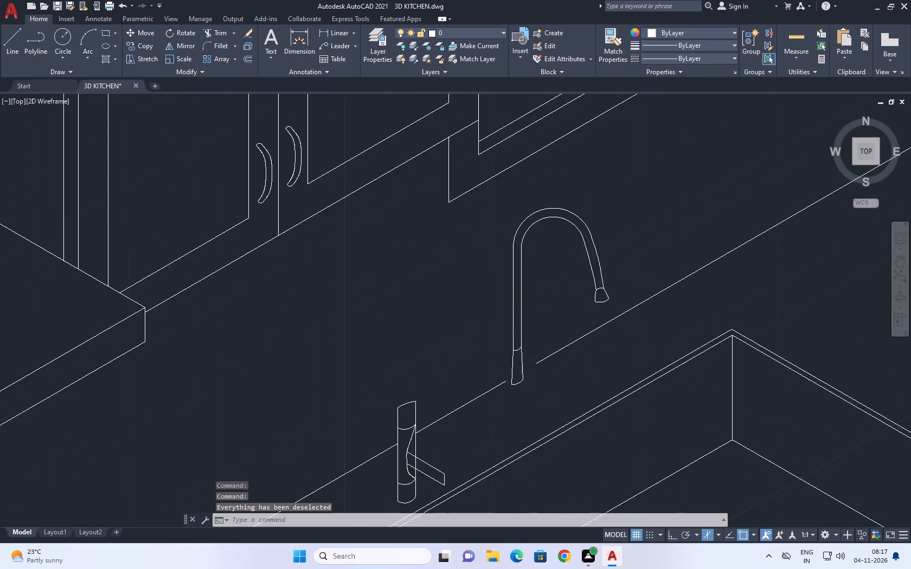
middle_drag(557, 359, 546, 375)
middle_drag(538, 315, 530, 343)
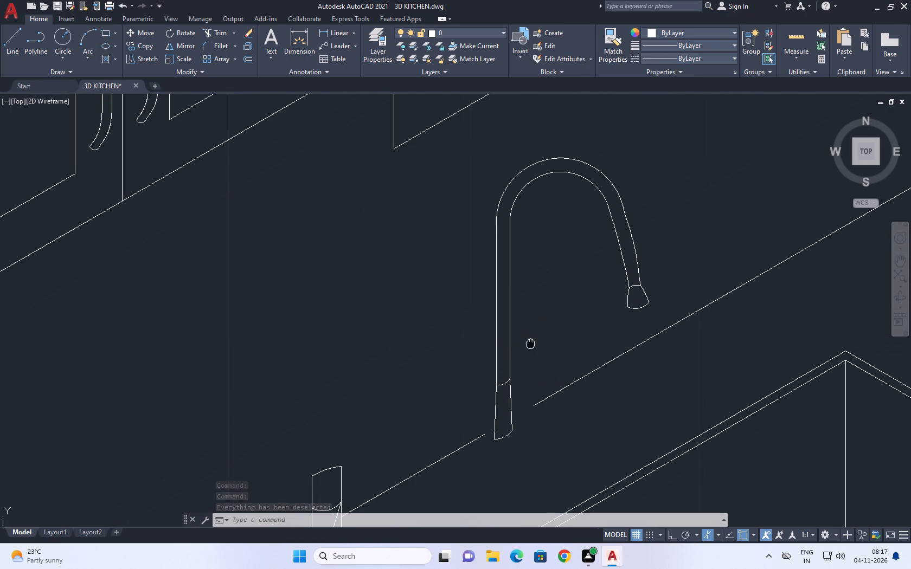
middle_drag(530, 343, 529, 344)
key(l)
key(space)
click(509, 396)
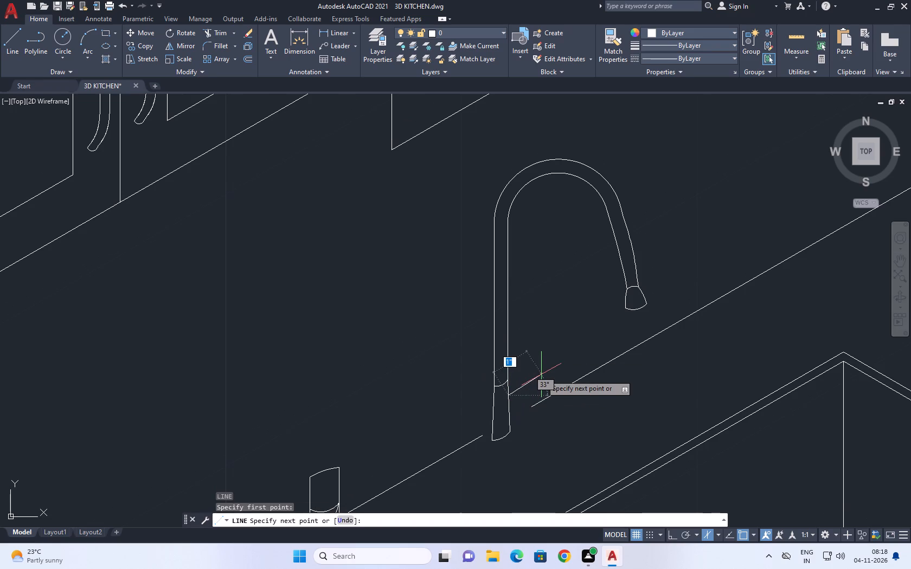
scroll(536, 377, up, 2)
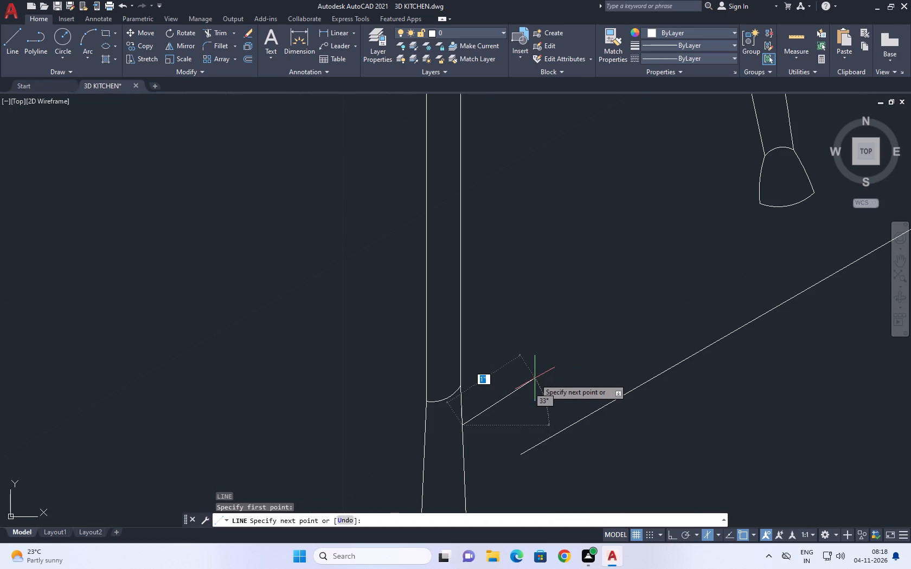
click(535, 378)
scroll(536, 333, down, 3)
key(F5)
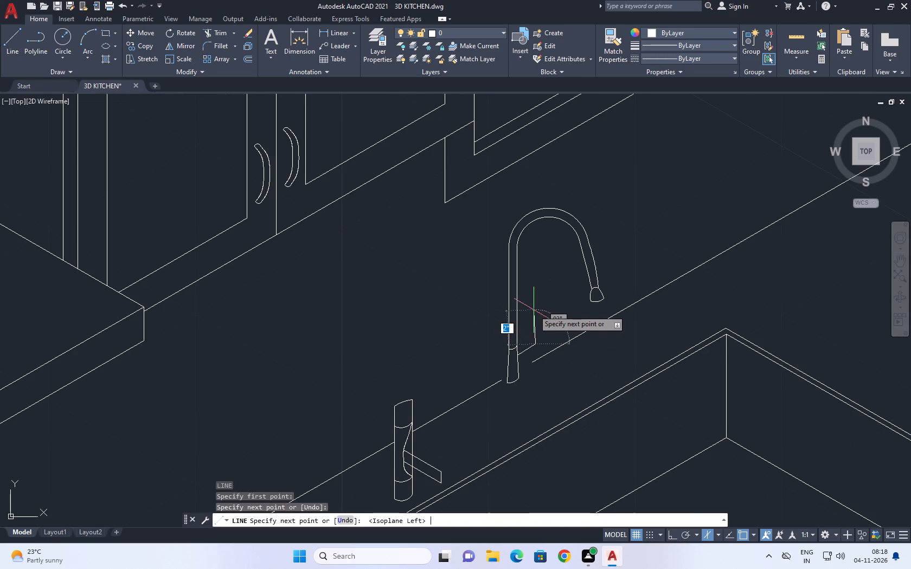
scroll(534, 313, up, 1)
key(F8)
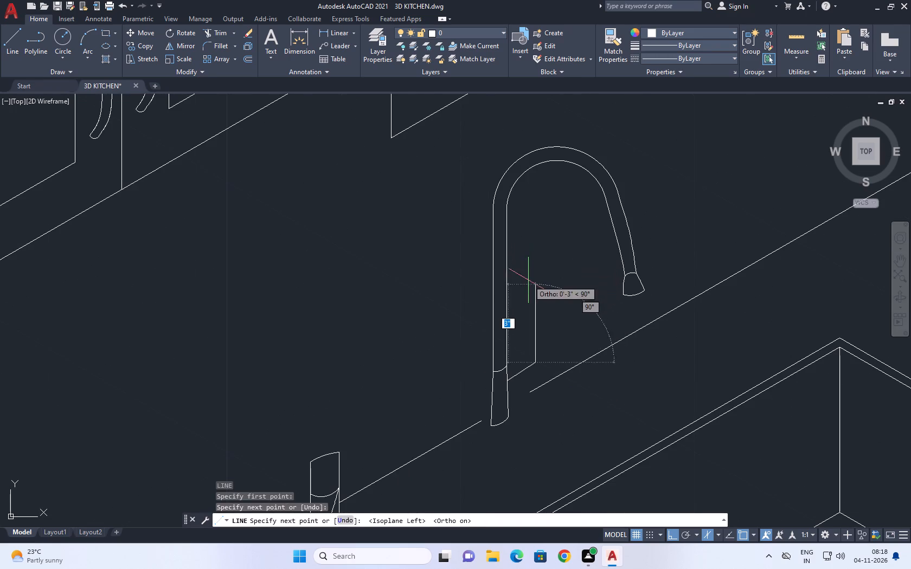
scroll(534, 332, up, 2)
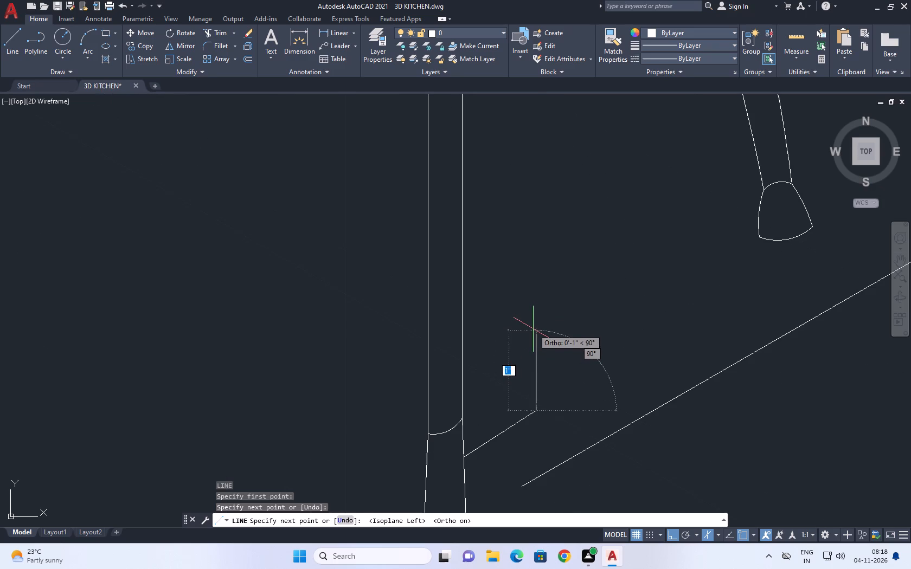
click(533, 329)
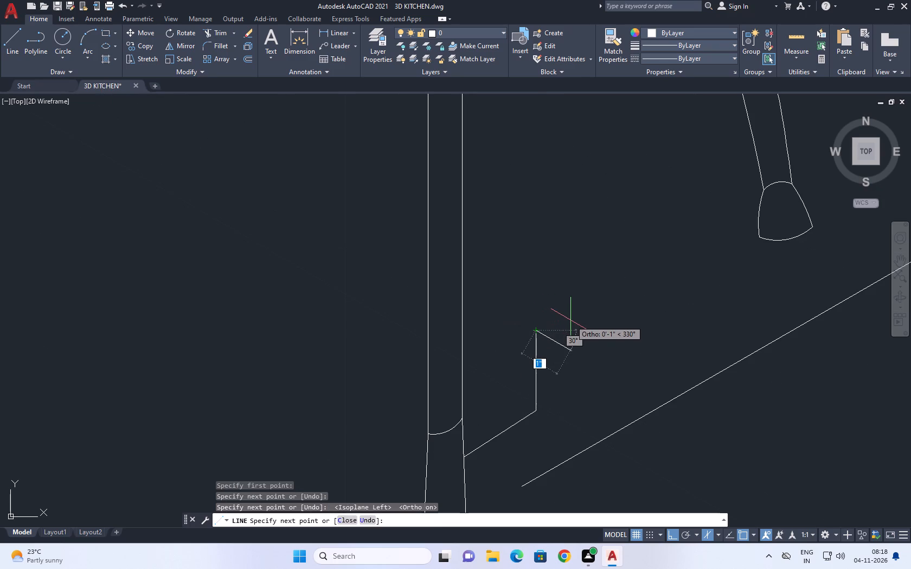
click(524, 327)
scroll(522, 403, up, 3)
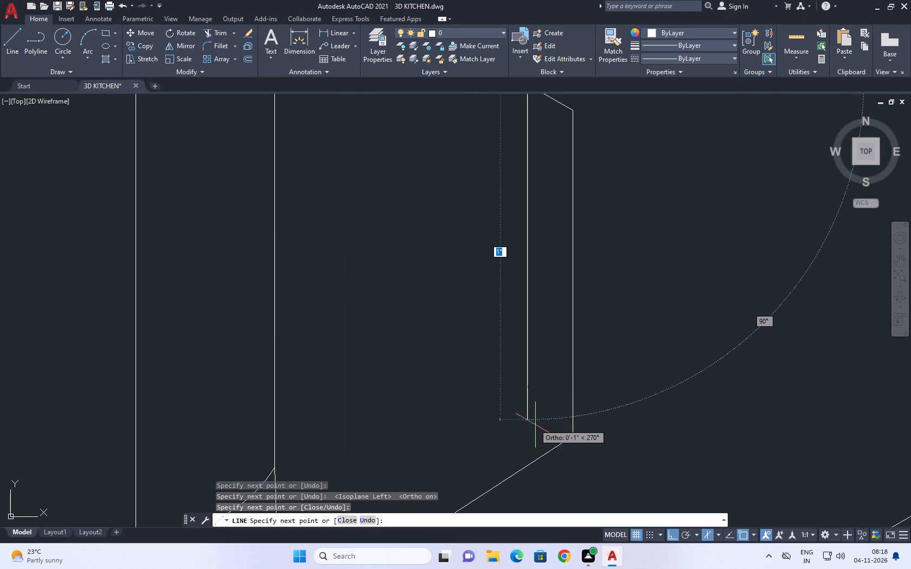
click(528, 403)
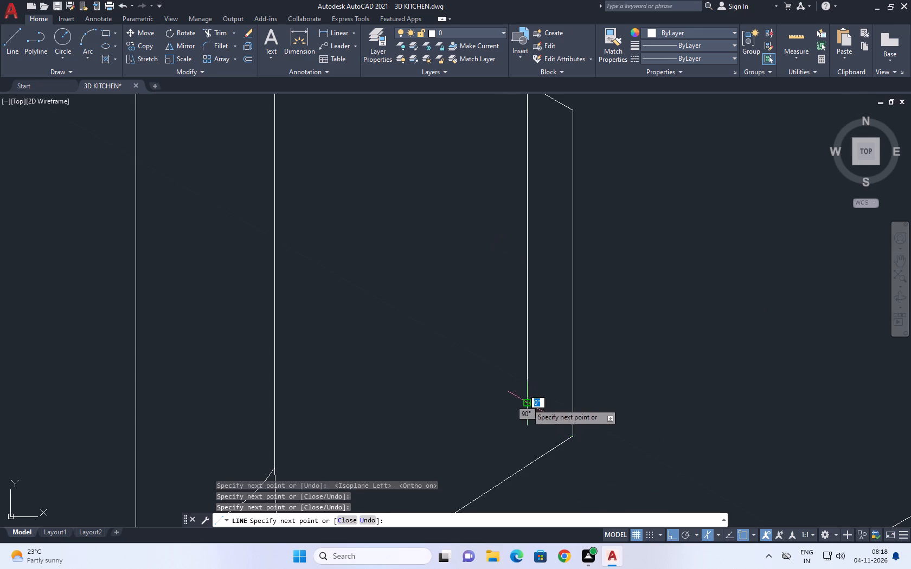
scroll(511, 393, down, 3)
key(space)
Draw a short 150° isometric line from the lever's outer lower corner back past its inner vertical edge.
key(space)
scroll(529, 405, up, 2)
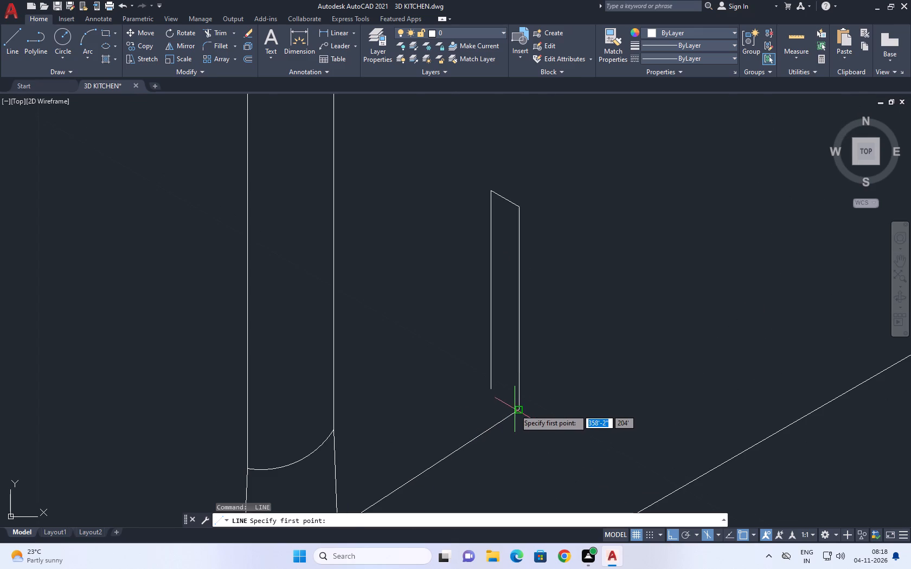
click(518, 409)
click(470, 380)
key(space)
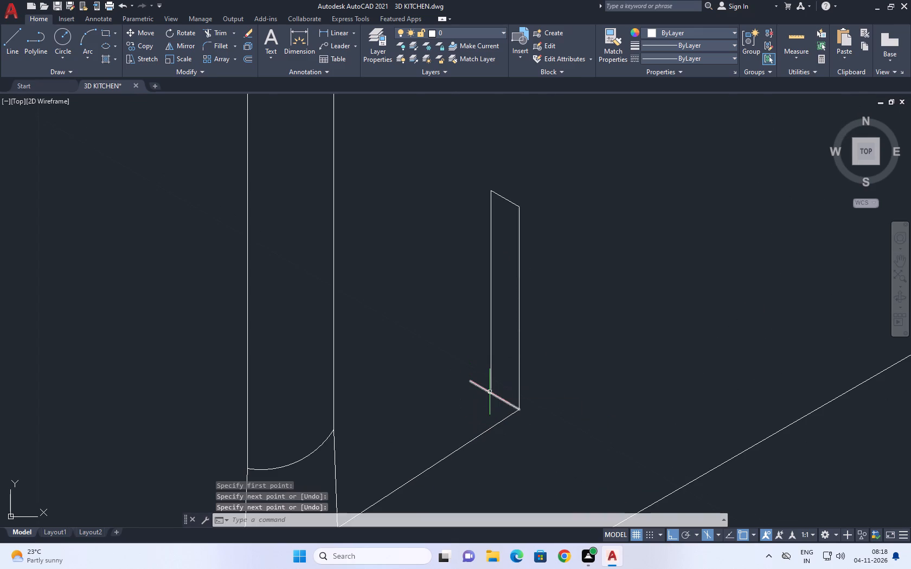
Extend the lever's inner vertical edge down to the new bottom line.
text(EX)
key(space)
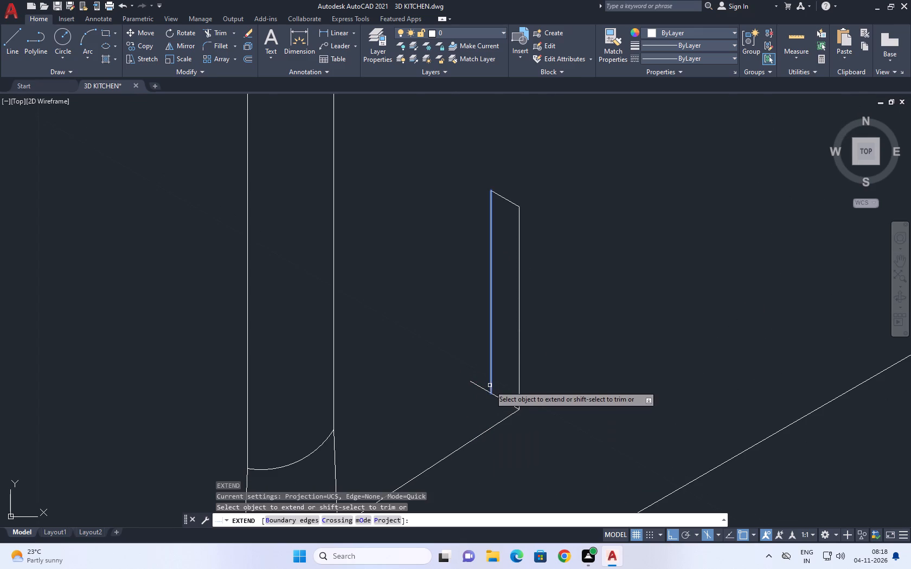
click(490, 385)
key(space)
Draw an isometric line about 1" long from the lever's inner lower corner back past the tap base's near edge.
middle_drag(484, 396, 515, 354)
key(l)
key(space)
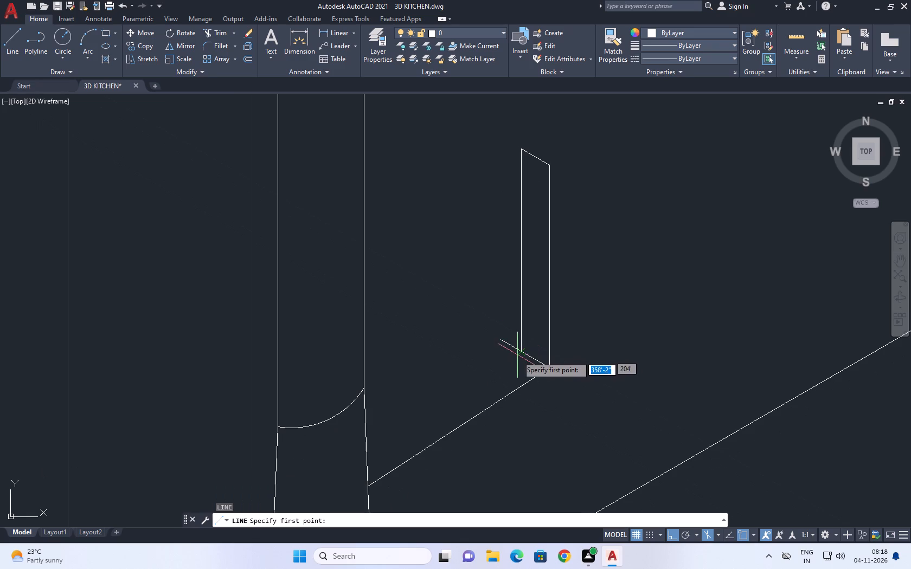
click(521, 351)
key(F5)
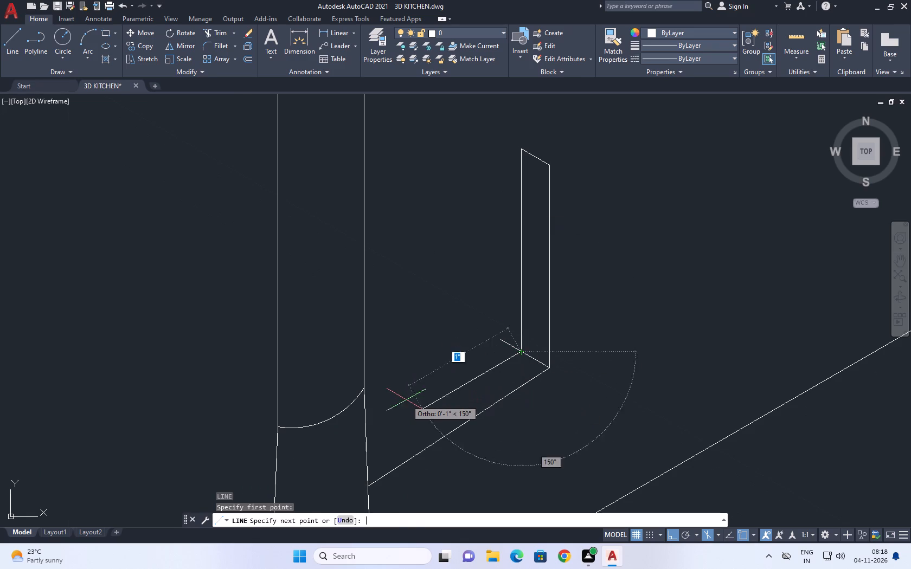
middle_drag(397, 419, 457, 367)
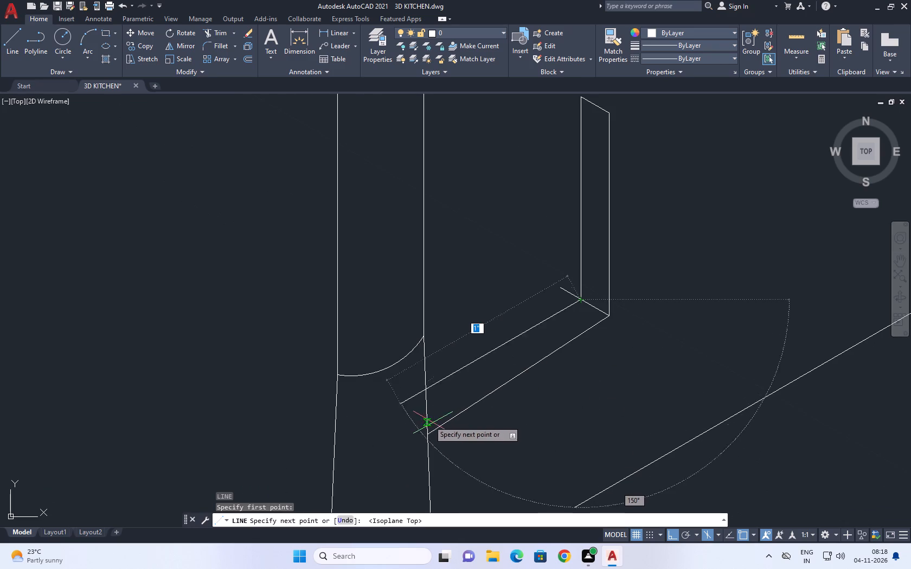
click(409, 396)
key(space)
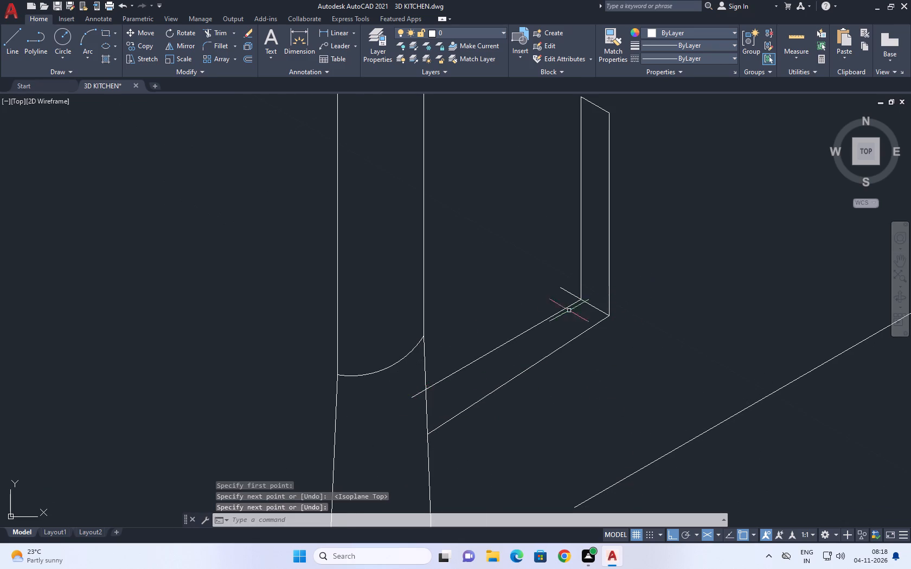
Trim the new arm line where it overruns the tap base, and the short stub beyond the lever's inner vertical edge.
scroll(556, 316, down, 2)
text(TR)
key(space)
scroll(507, 355, up, 2)
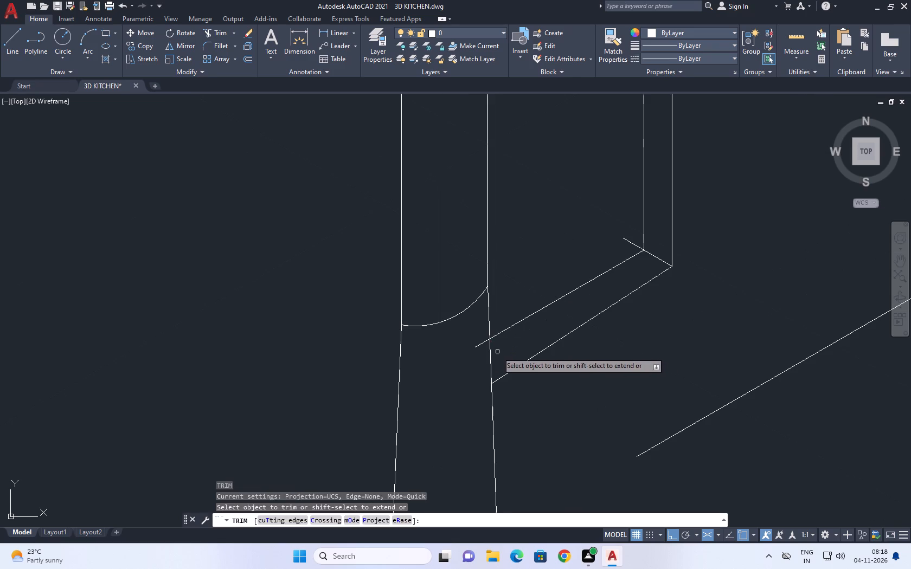
click(484, 344)
click(633, 243)
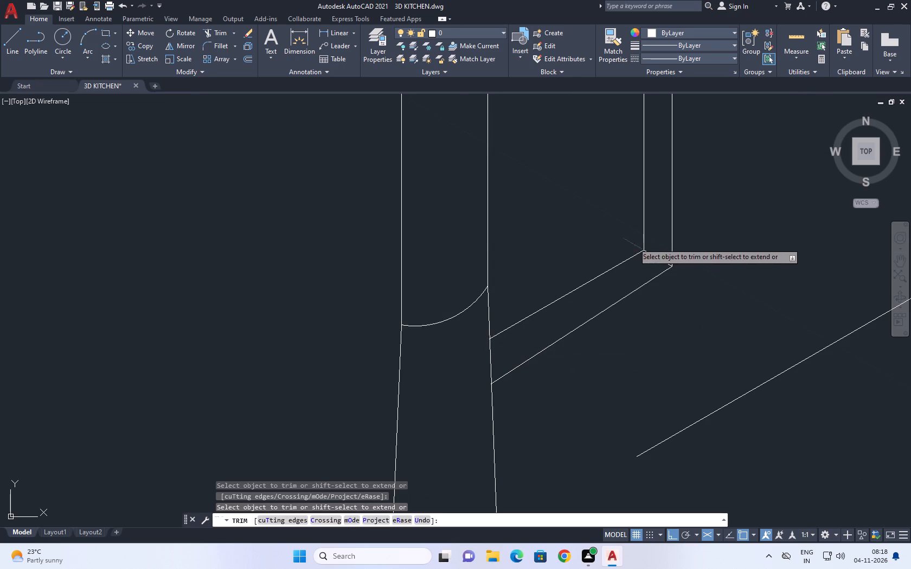
key(space)
Replace the arm's lower line with an isometric one from the lever's outer lower corner past the base edge, parallel to the upper line.
click(615, 306)
click(607, 293)
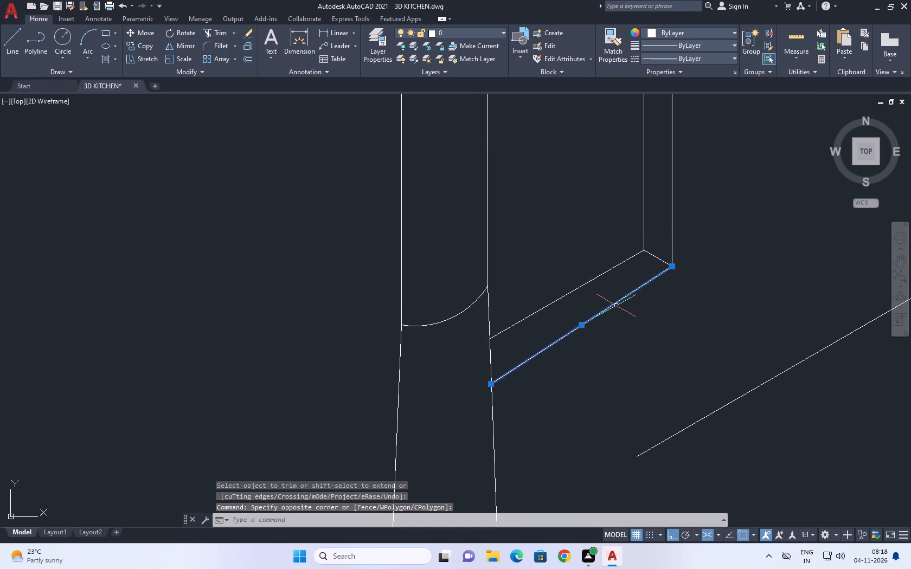
key(Delete)
text(L)
key(space)
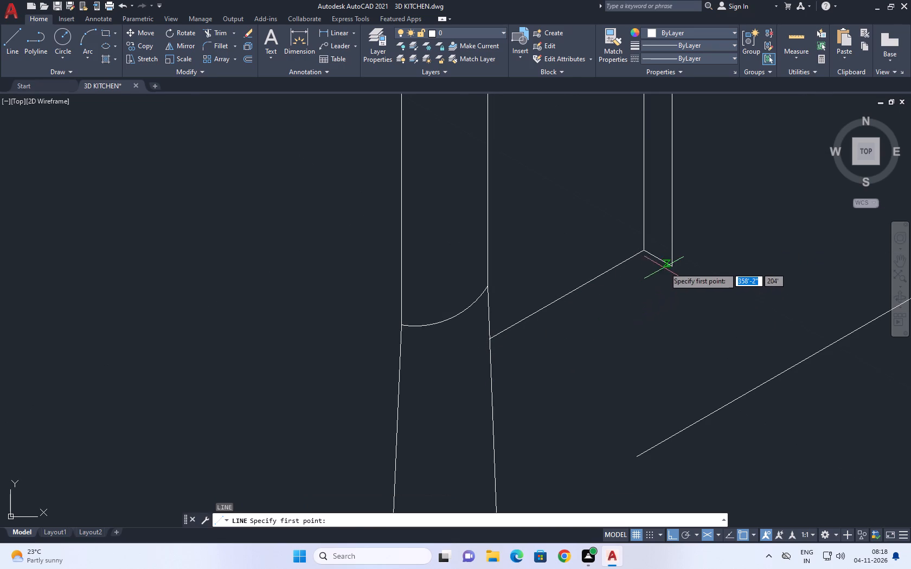
click(673, 268)
click(469, 363)
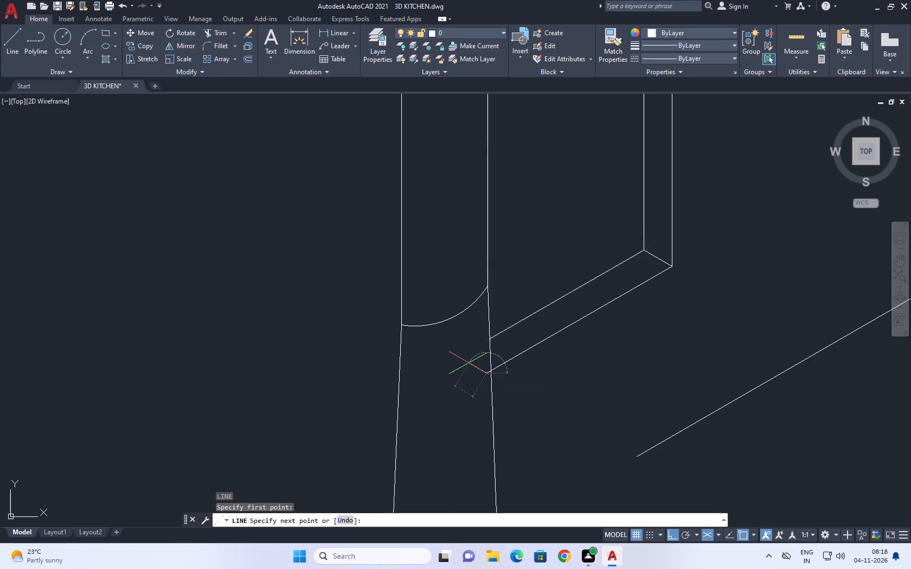
key(space)
Trim the arm's new lower line at the tap base's edge.
key(t)
key(r)
key(space)
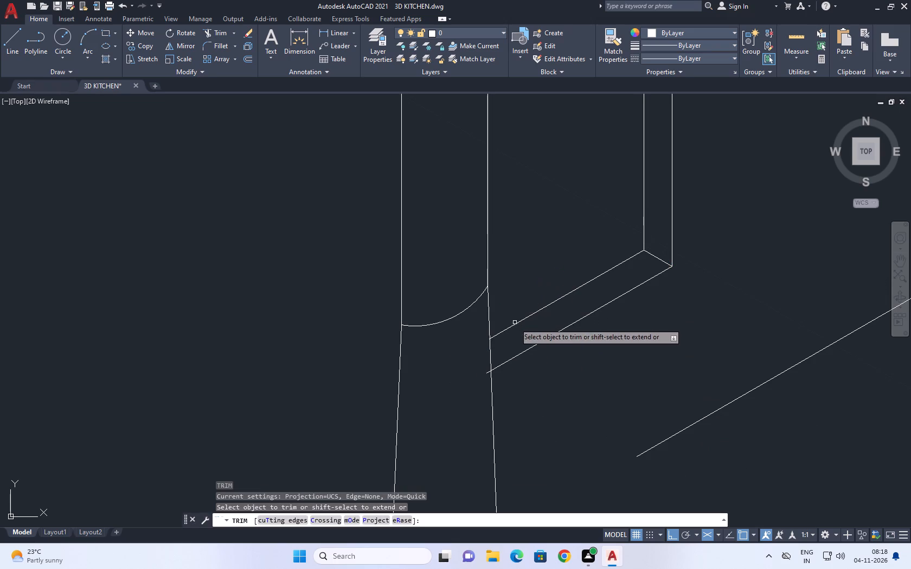
click(486, 374)
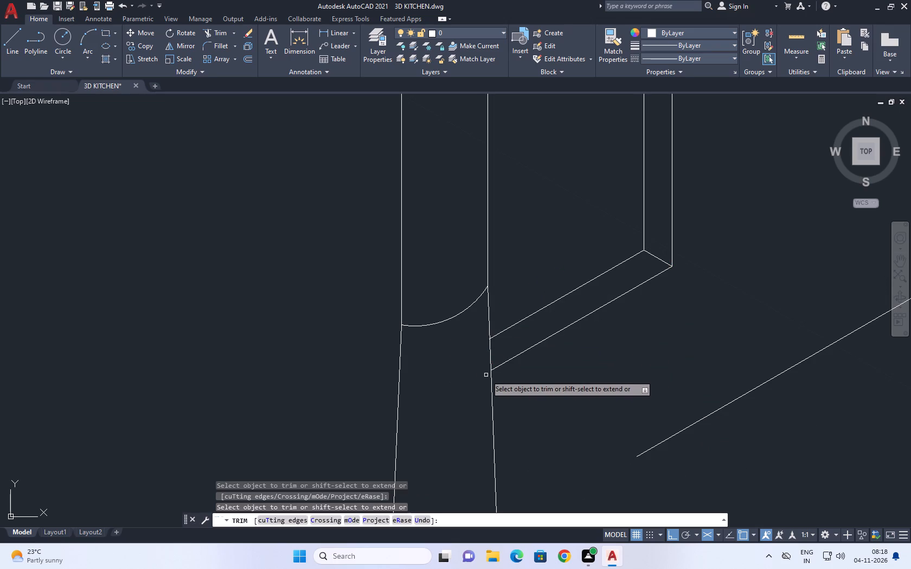
key(space)
Draw a three-point arc bulging upward across the lever's top, joining the upper ends of its two vertical edges.
scroll(545, 353, down, 2)
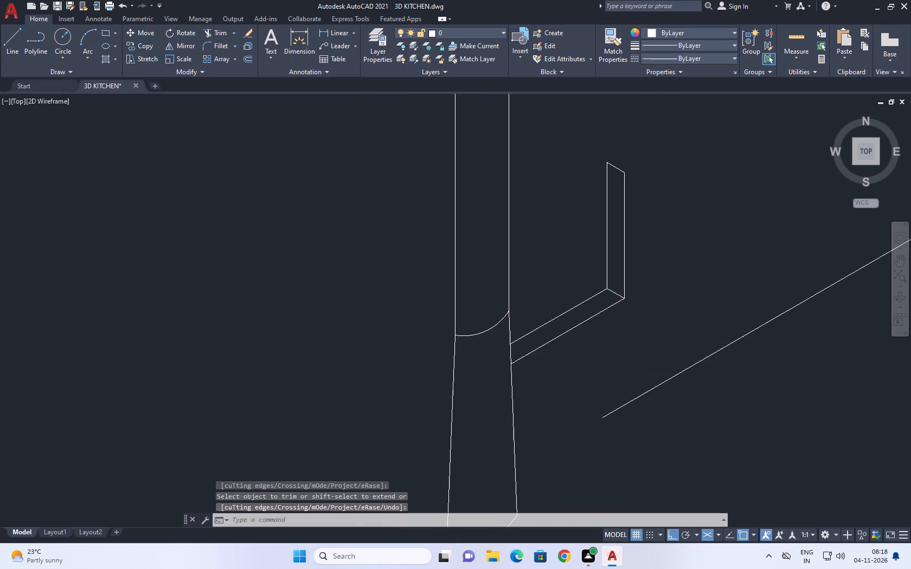
scroll(596, 355, down, 2)
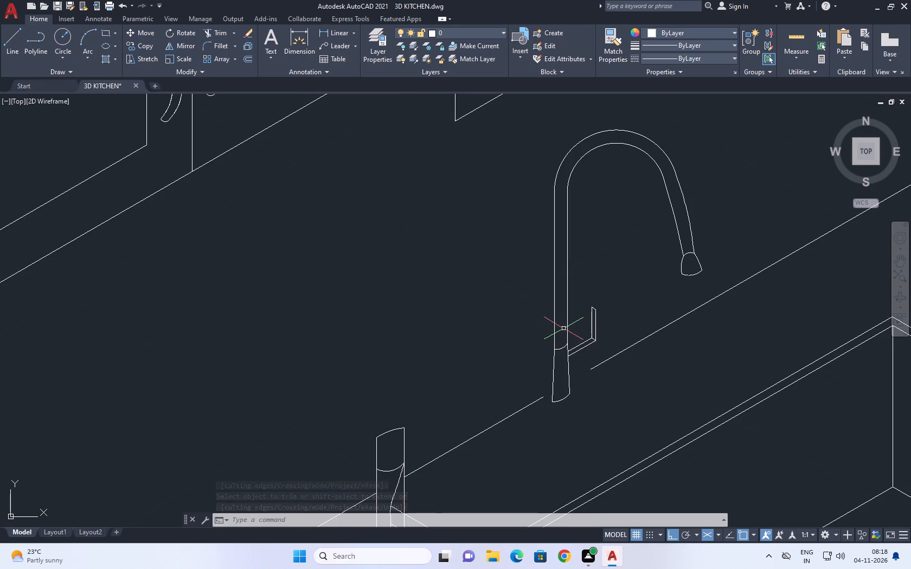
text(A)
key(space)
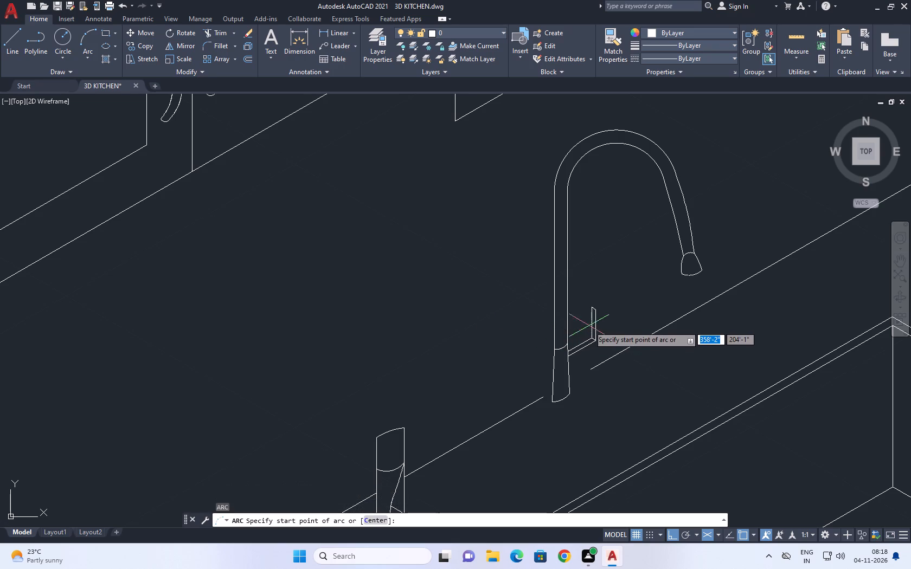
scroll(588, 309, up, 3)
click(600, 301)
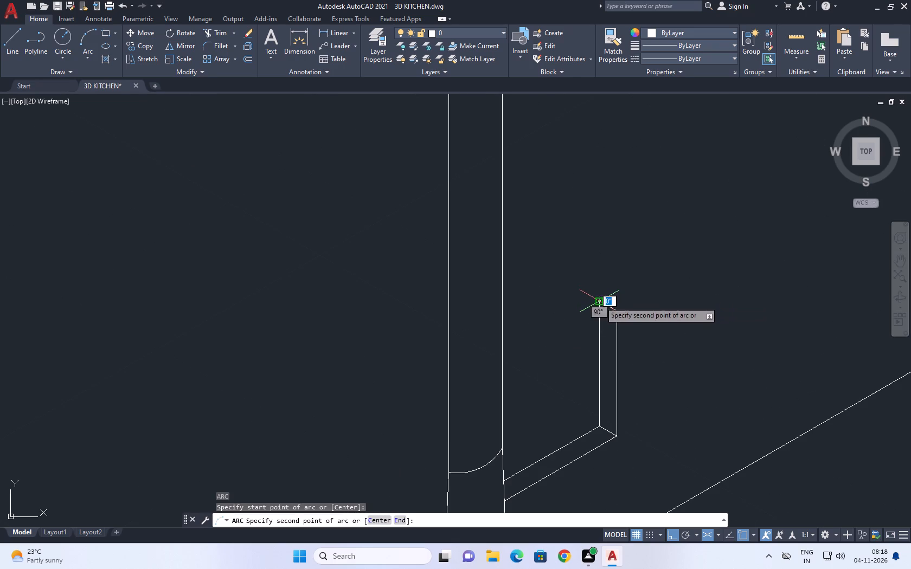
key(F5)
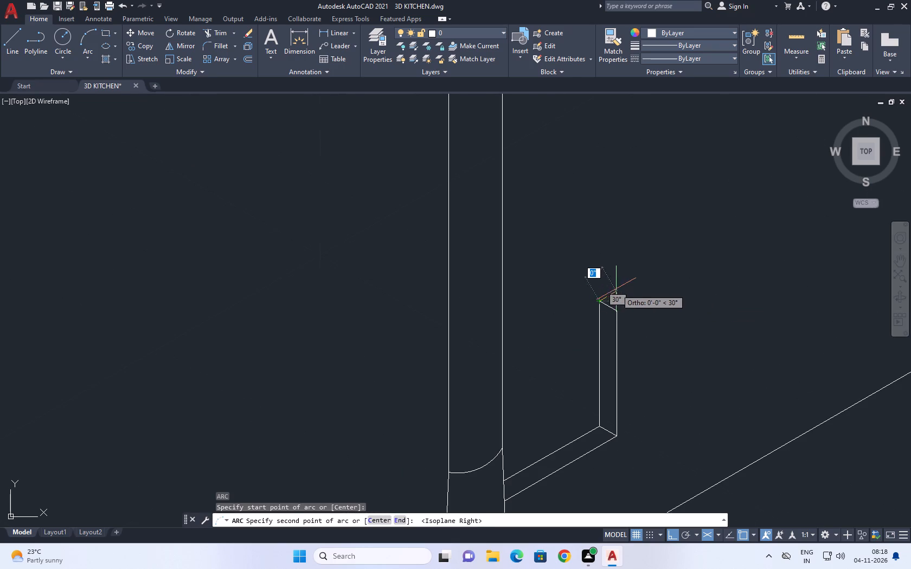
scroll(607, 290, up, 2)
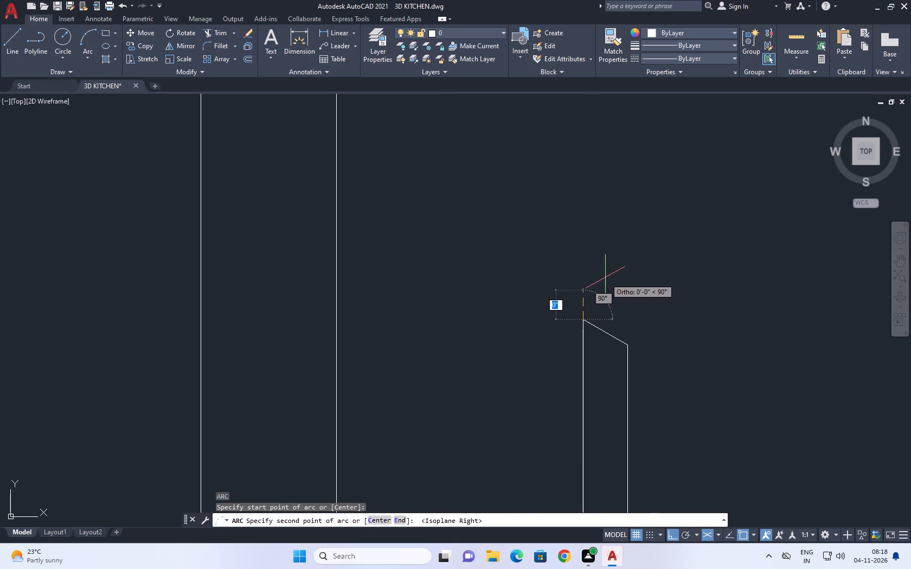
key(F8)
click(596, 295)
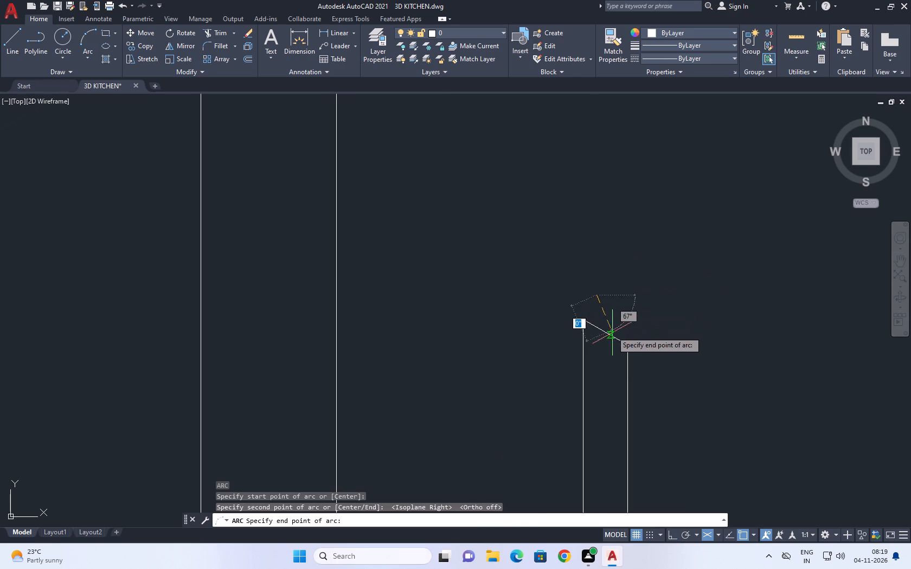
click(626, 346)
Flatten the arc on the lever's top by lowering its midpoint, and clear the selection.
drag(665, 302, 655, 303)
click(631, 309)
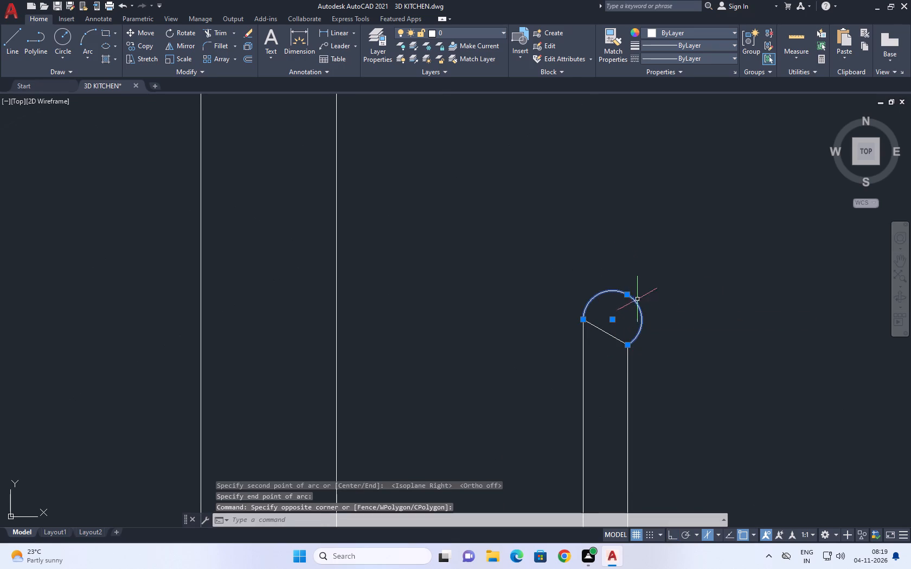
click(627, 296)
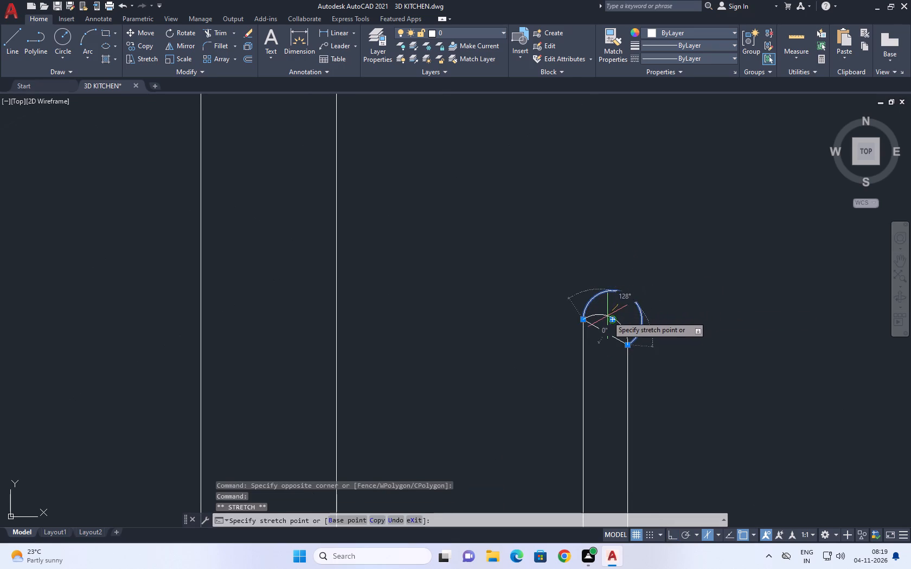
click(604, 316)
right_drag(615, 254, 614, 248)
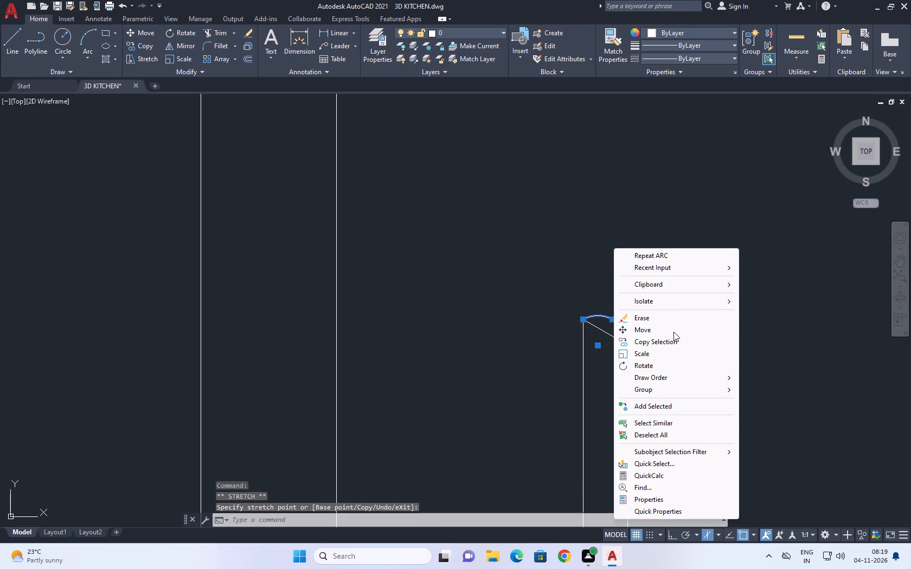
click(653, 441)
click(657, 436)
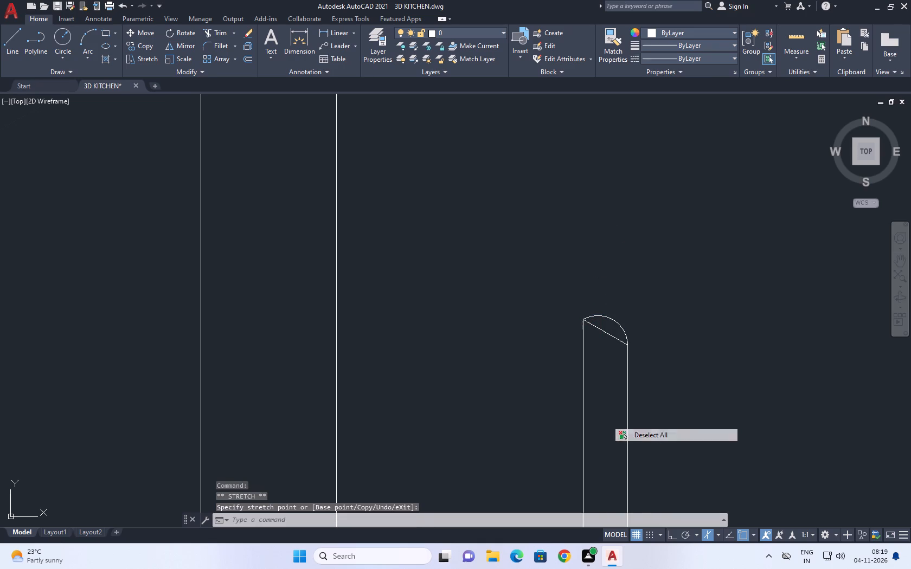
Erase the straight slanted top edge beneath the lever's arc.
click(603, 332)
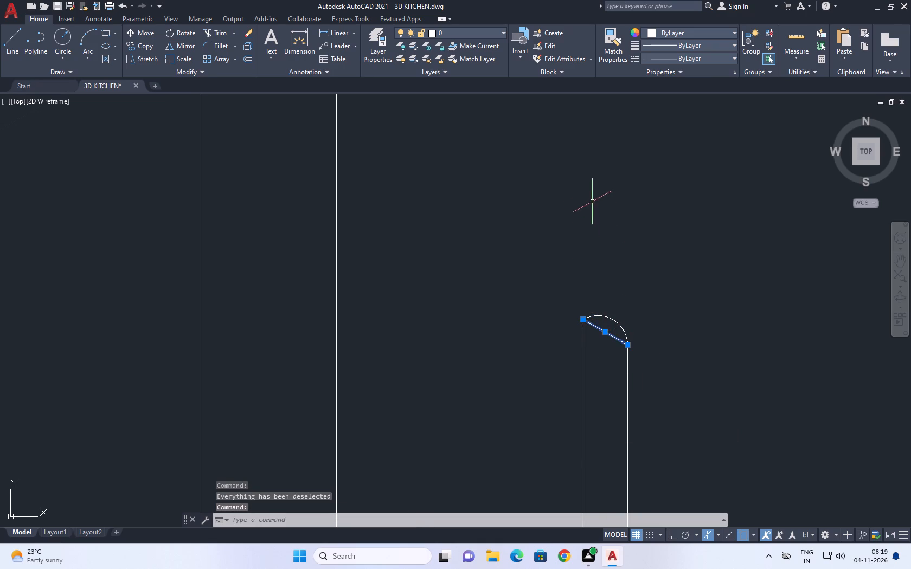
right_click(586, 192)
click(625, 257)
Delete the short piece of the countertop's back line just beside the tap's lever.
scroll(587, 245, down, 2)
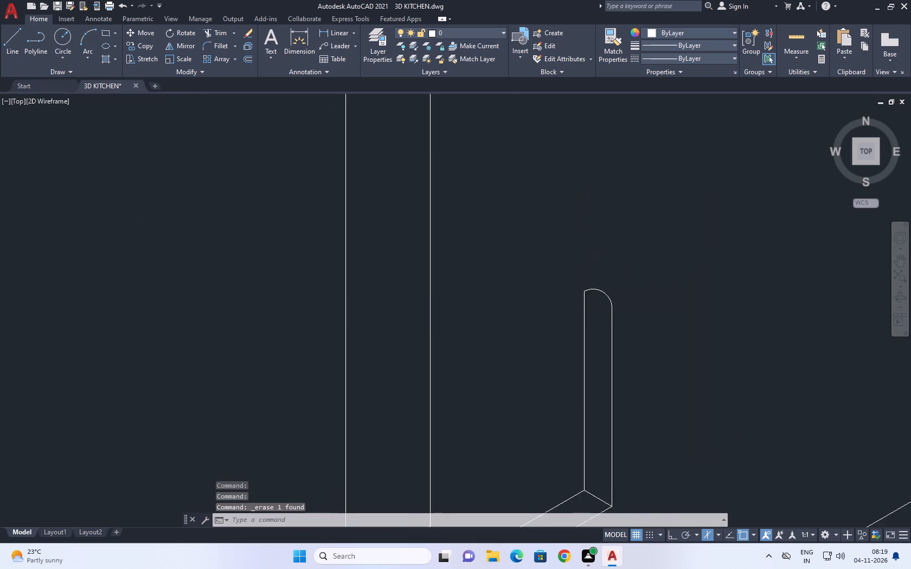
scroll(587, 245, down, 2)
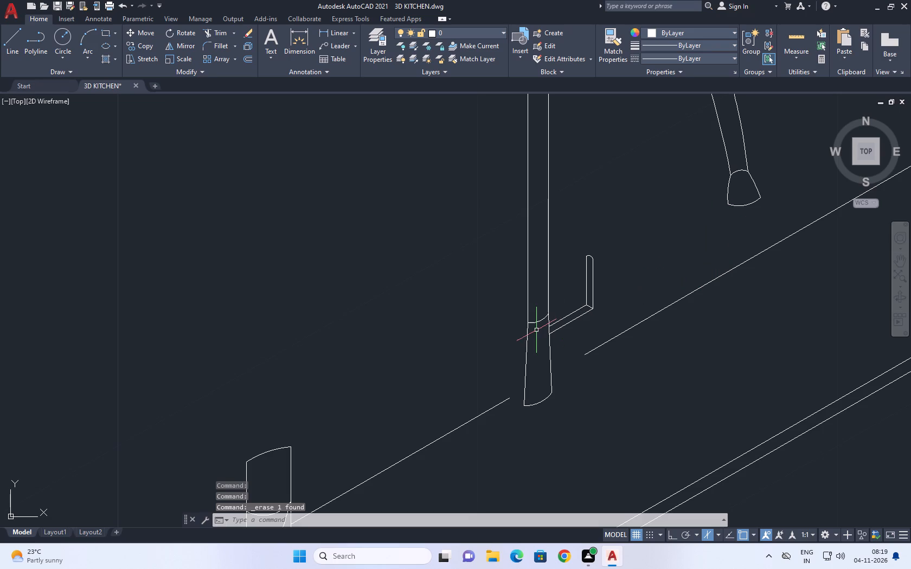
scroll(533, 322, up, 1)
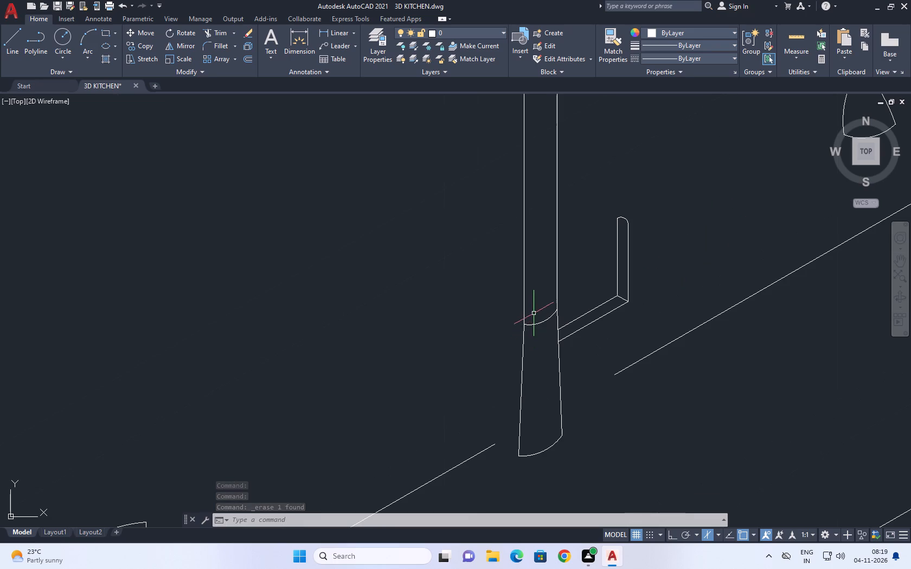
scroll(610, 295, down, 4)
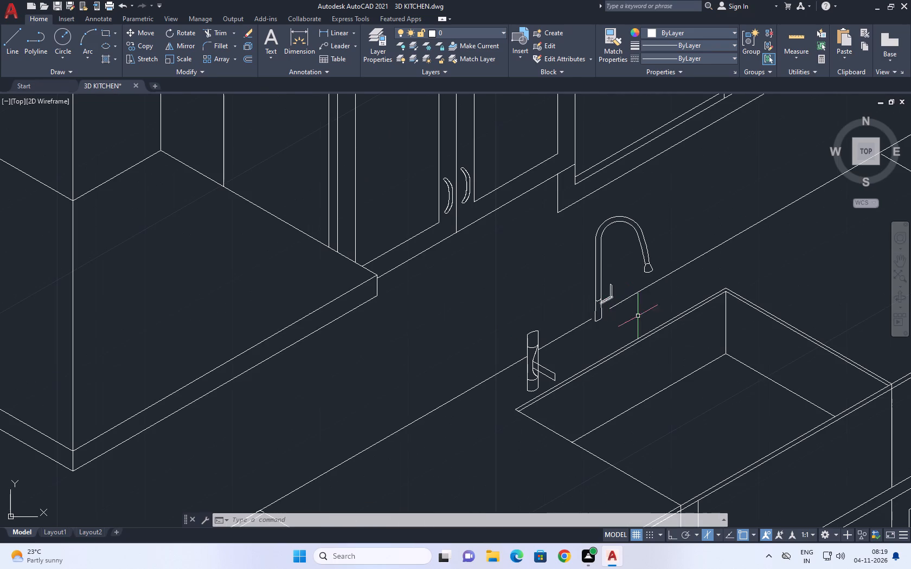
middle_drag(611, 305, 616, 315)
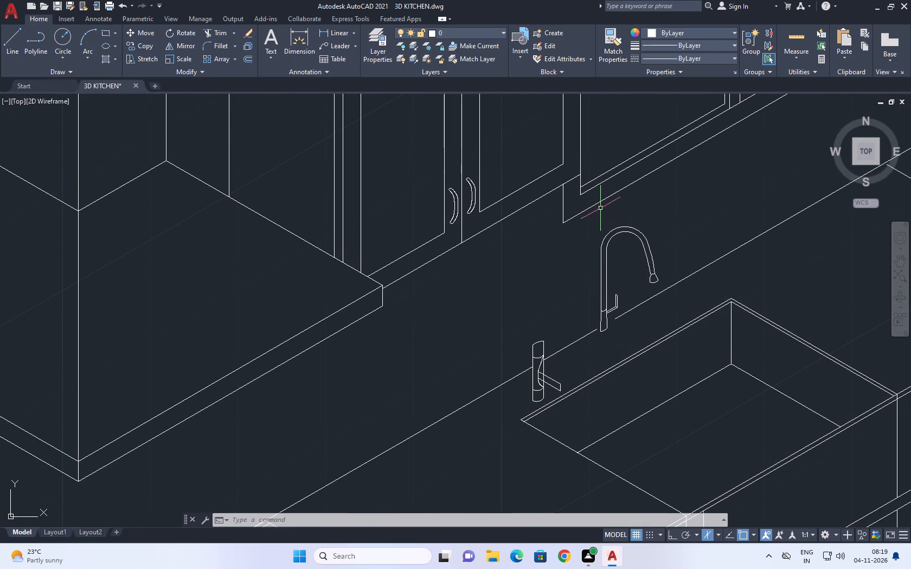
click(595, 198)
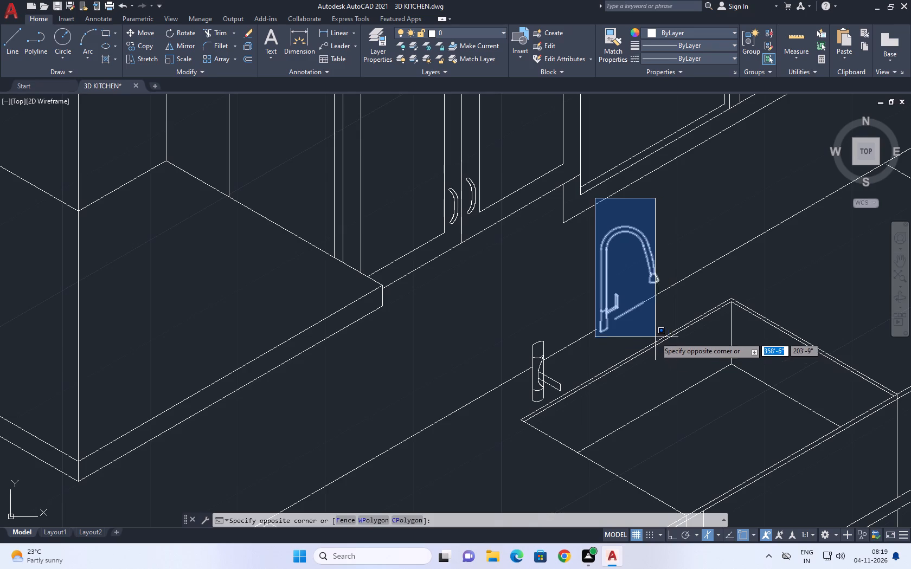
click(599, 281)
scroll(622, 310, up, 1)
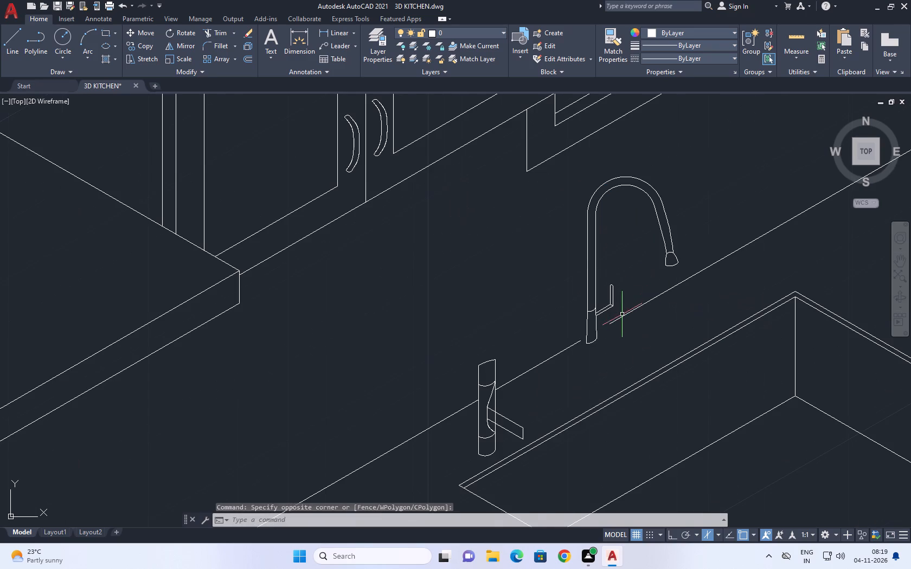
click(622, 315)
key(Delete)
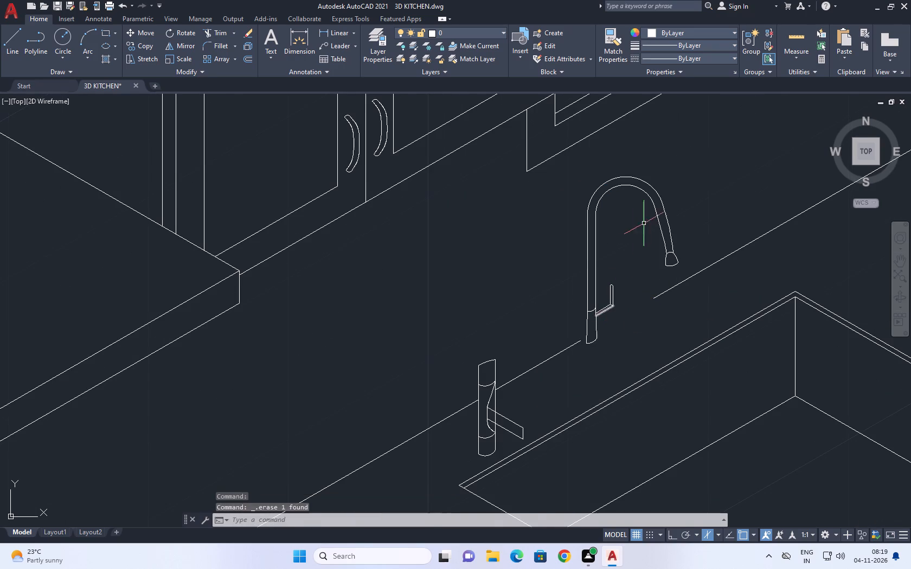
Scale the whole tap to about twice its size, using the midpoint of the spout's outer vertical line as base point.
middle_drag(647, 222, 652, 244)
click(575, 147)
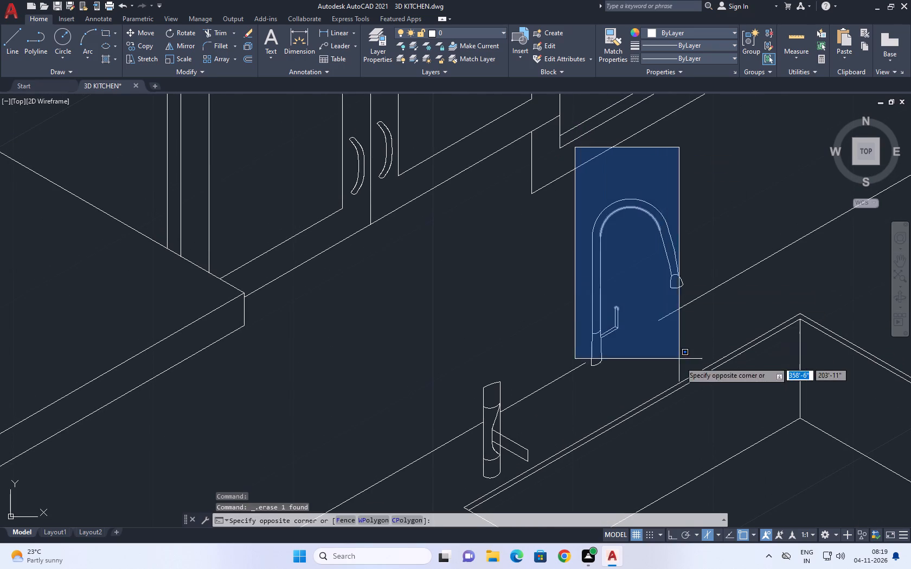
click(697, 396)
key(s)
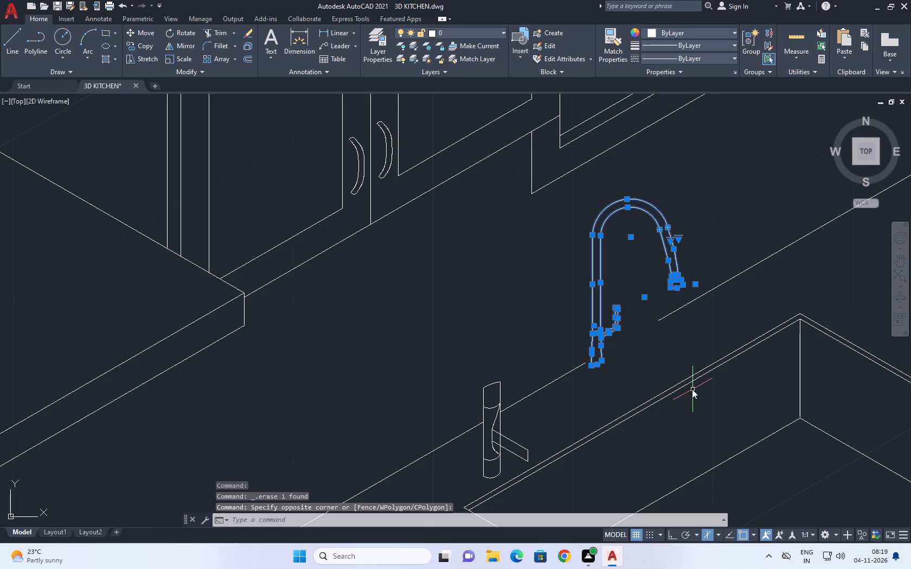
key(c)
key(space)
click(593, 280)
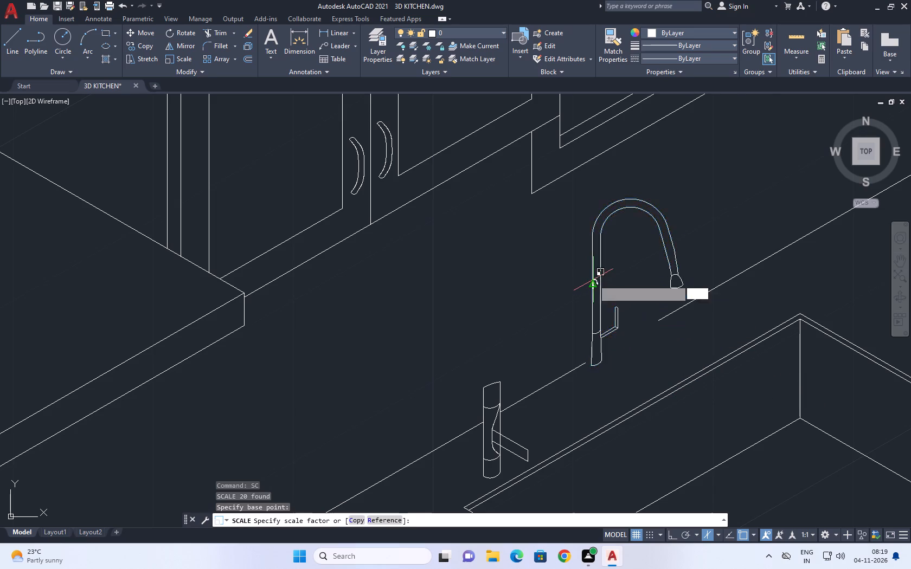
scroll(608, 302, down, 1)
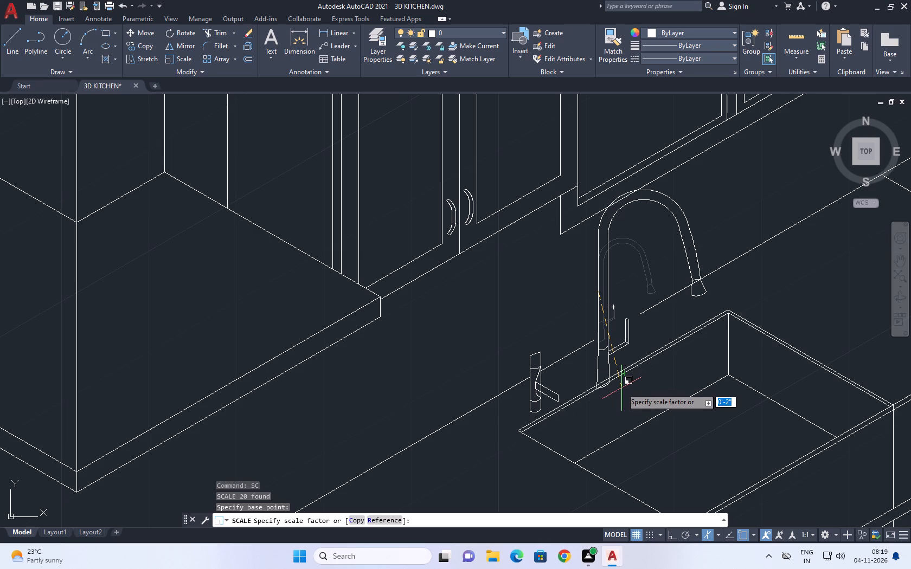
click(621, 388)
Move the enlarged tap slightly upward so its base sits on the countertop behind the sink.
click(595, 152)
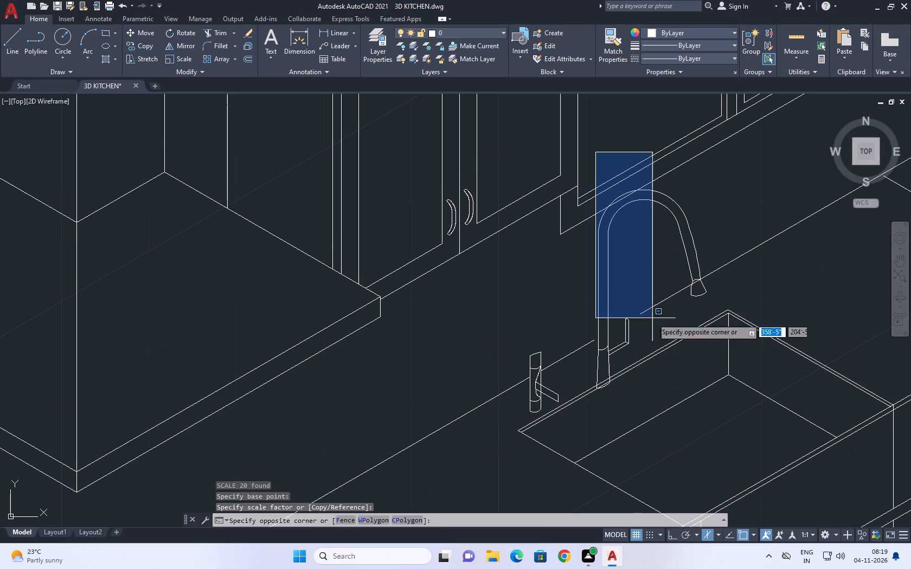
click(717, 418)
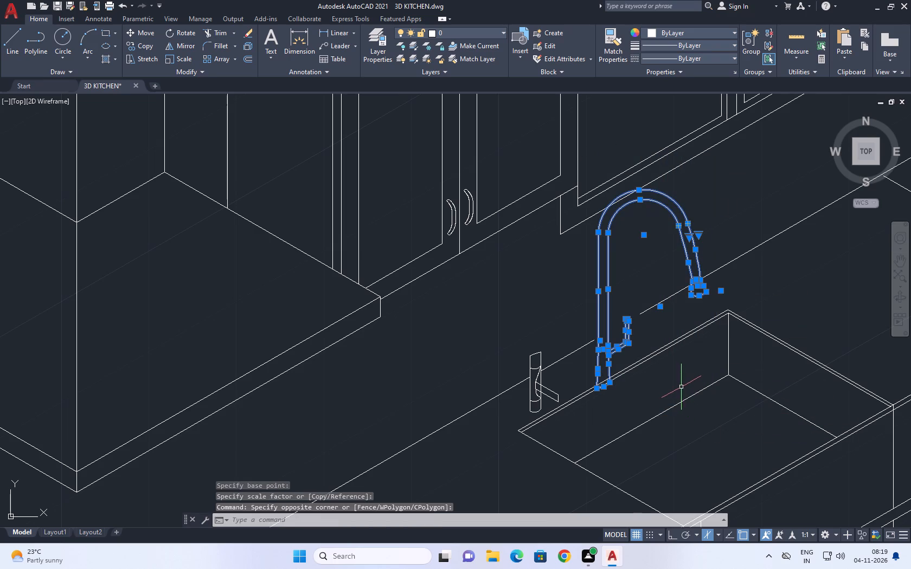
key(m)
key(space)
click(673, 334)
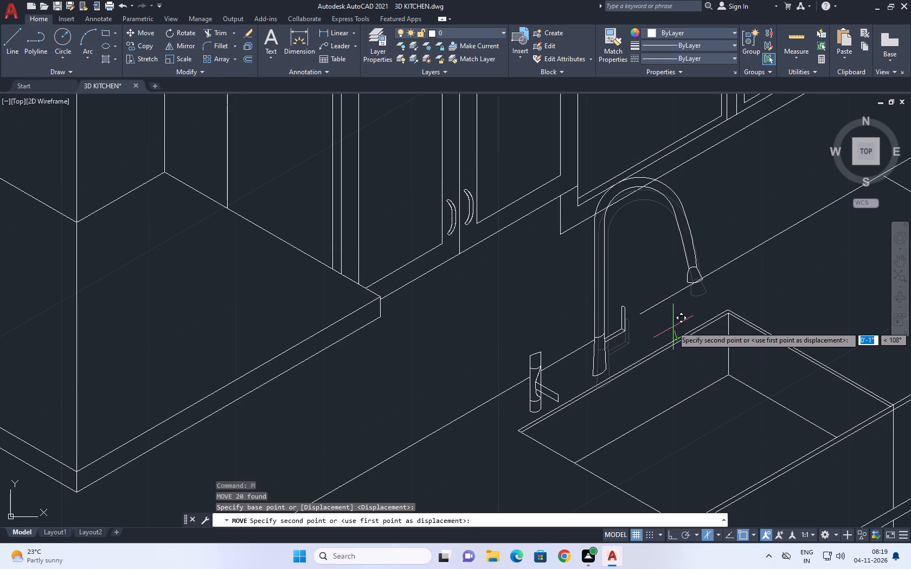
click(672, 325)
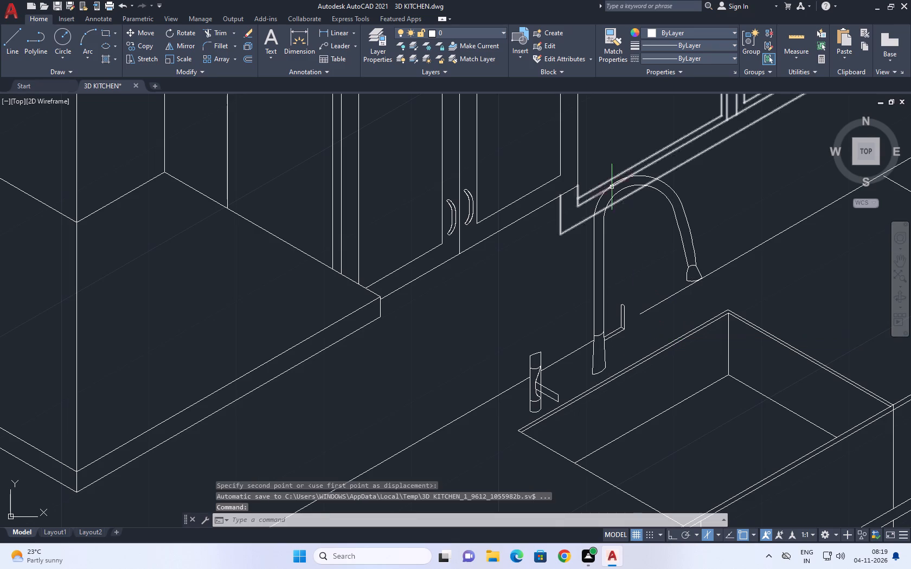
Convert all the tap's objects into a block named TAP.
click(600, 144)
click(721, 392)
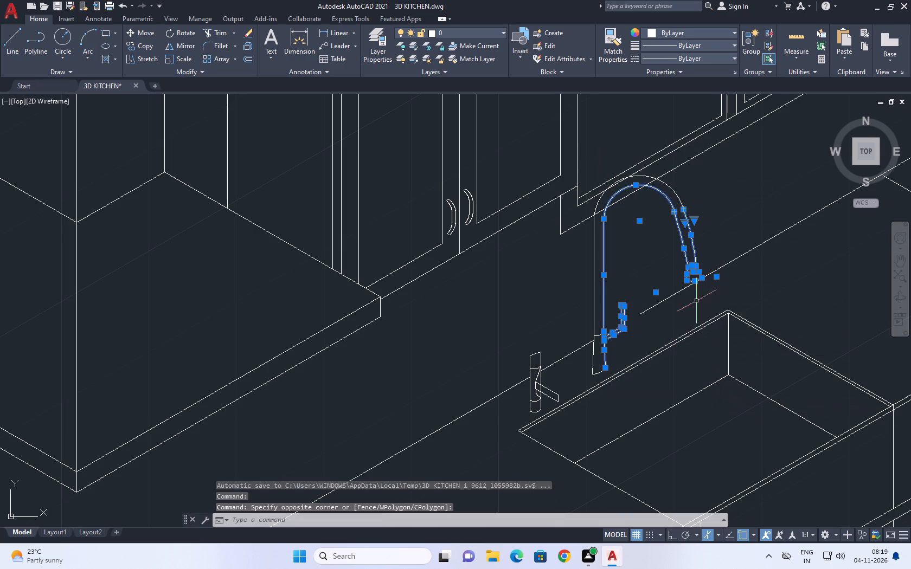
click(582, 138)
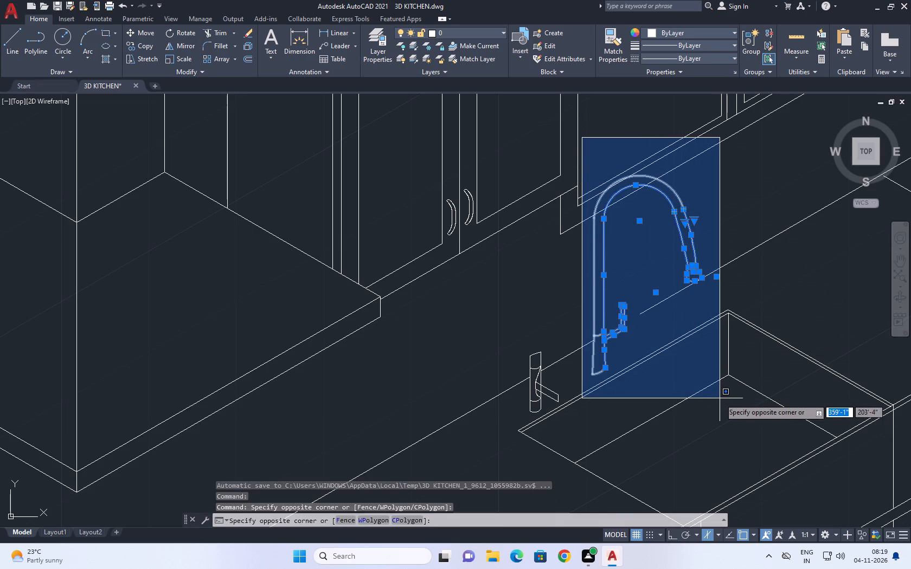
click(720, 399)
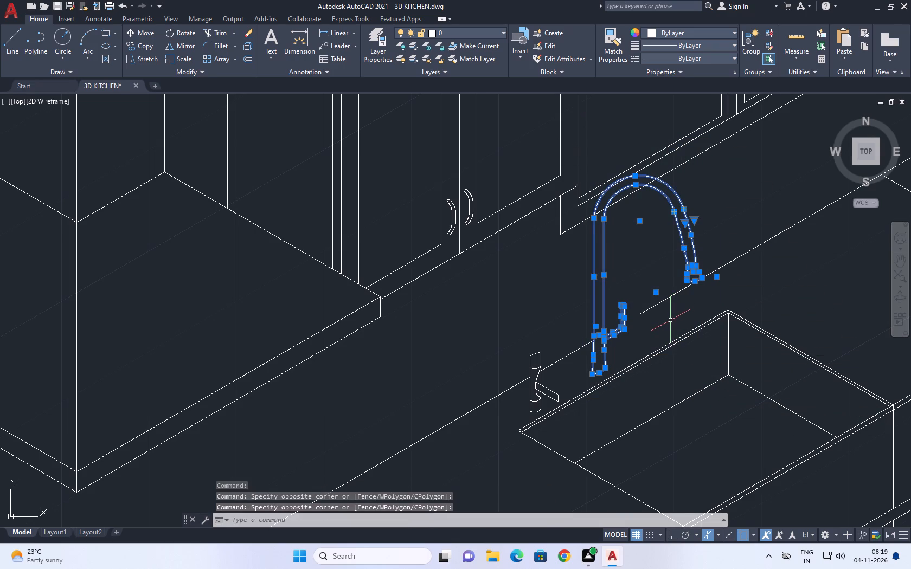
text(B)
key(space)
key(t)
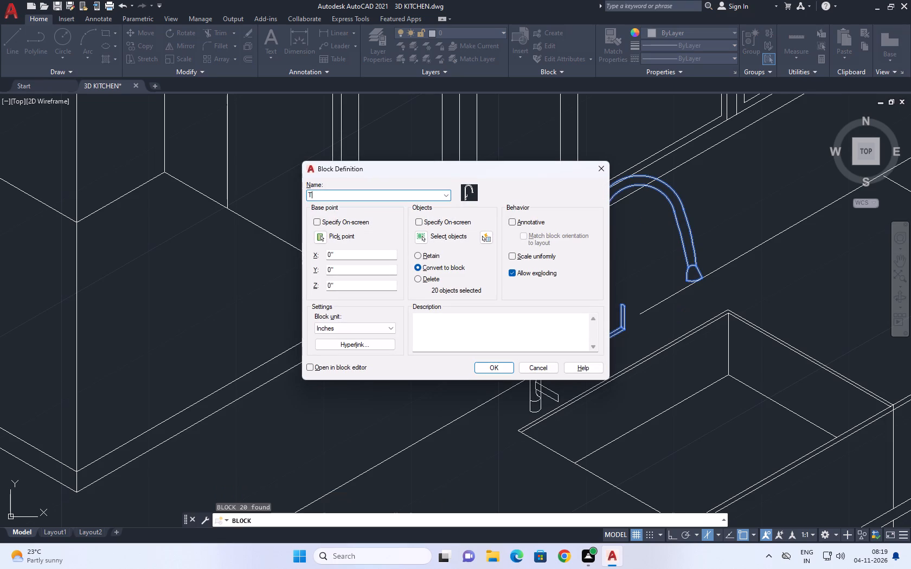
text(AP)
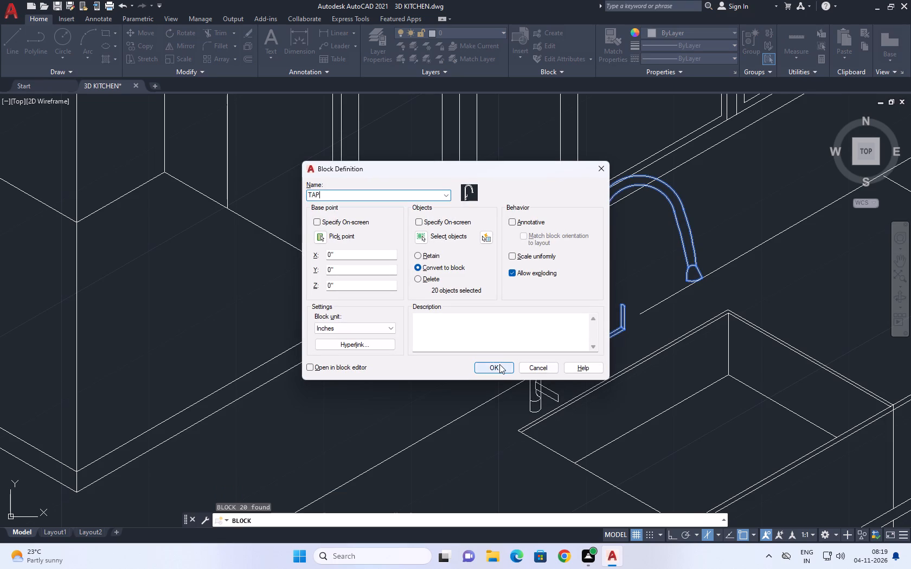
click(499, 364)
click(617, 293)
click(591, 301)
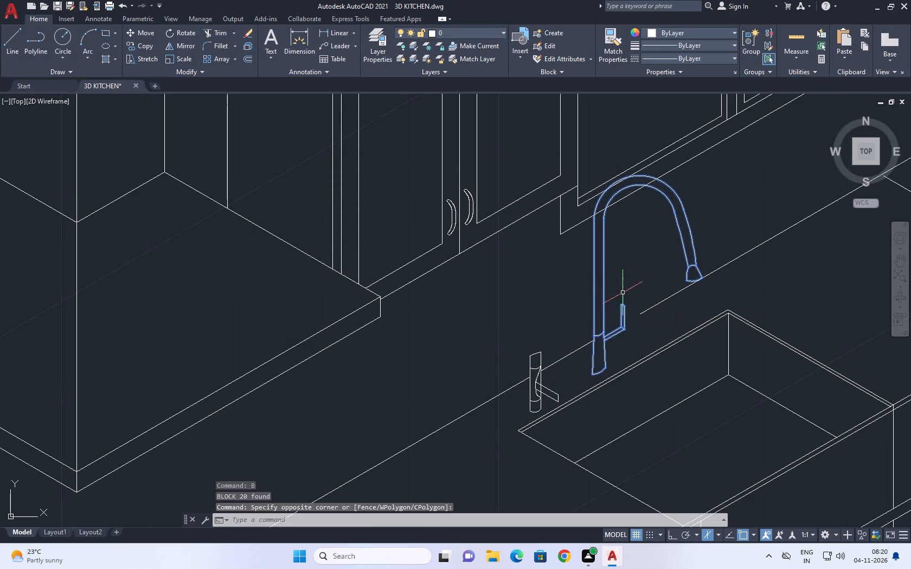
middle_drag(633, 283, 640, 340)
key(Escape)
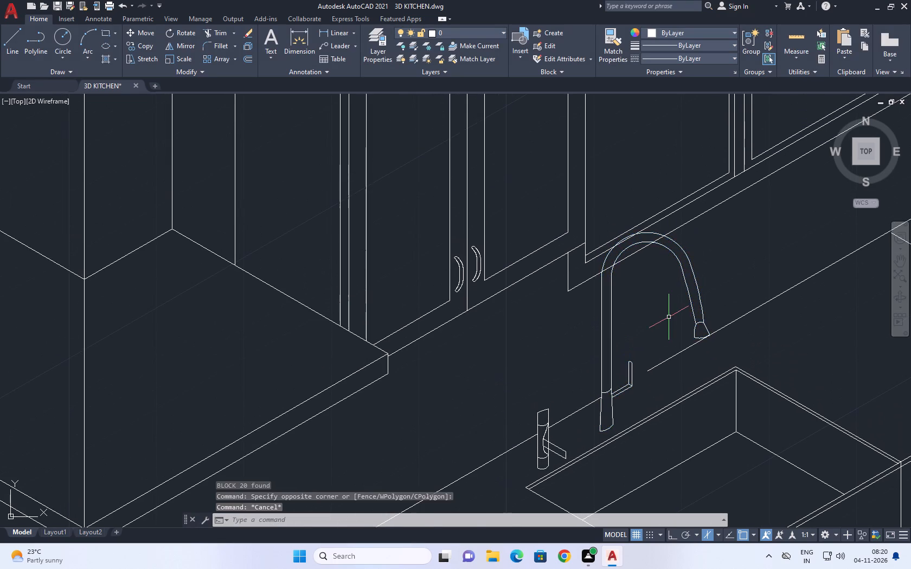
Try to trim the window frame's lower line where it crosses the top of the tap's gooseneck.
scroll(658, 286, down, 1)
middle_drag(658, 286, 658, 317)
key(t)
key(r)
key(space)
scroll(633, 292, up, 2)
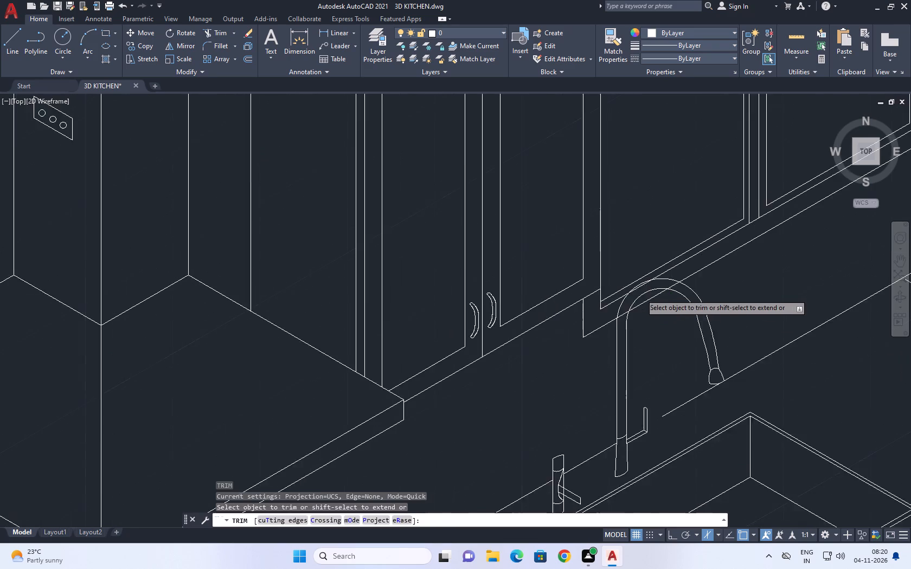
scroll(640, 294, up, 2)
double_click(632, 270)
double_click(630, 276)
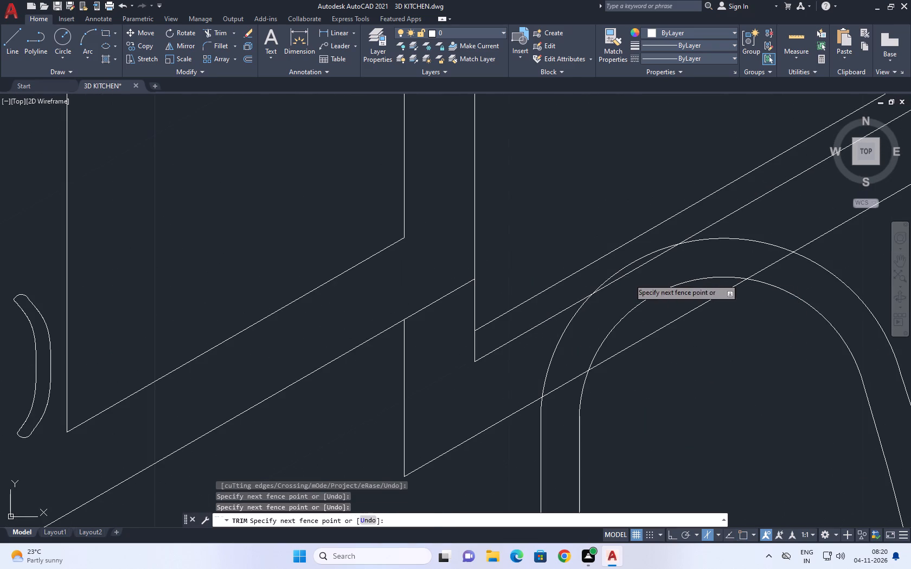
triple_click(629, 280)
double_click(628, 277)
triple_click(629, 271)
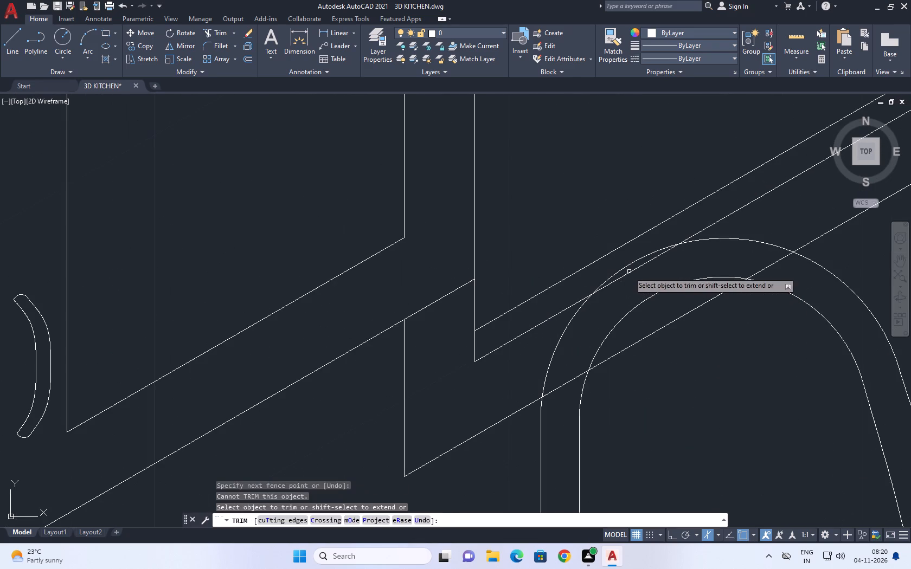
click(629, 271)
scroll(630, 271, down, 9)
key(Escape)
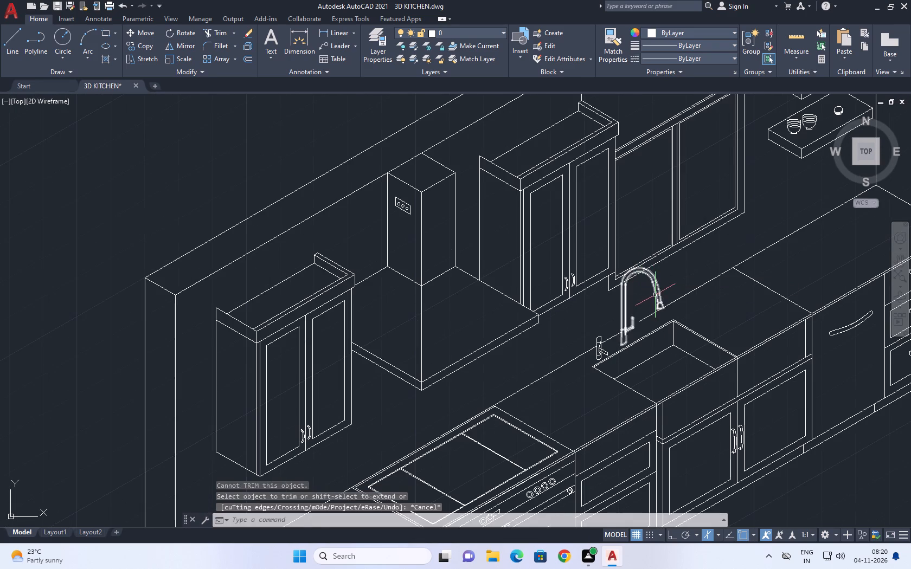
Extend the countertop's back line across the gap to the tap's side lever.
middle_drag(655, 328, 637, 354)
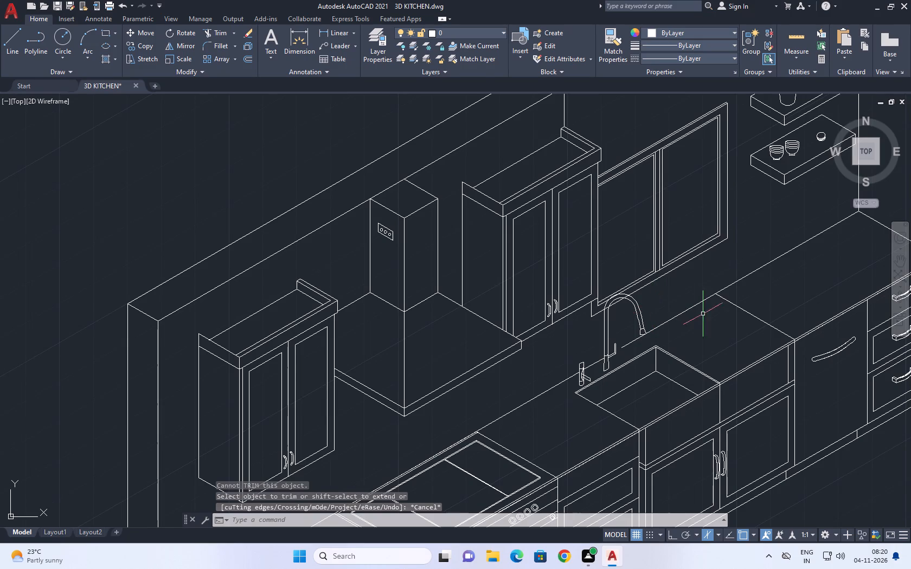
middle_drag(703, 314, 638, 327)
middle_click(610, 366)
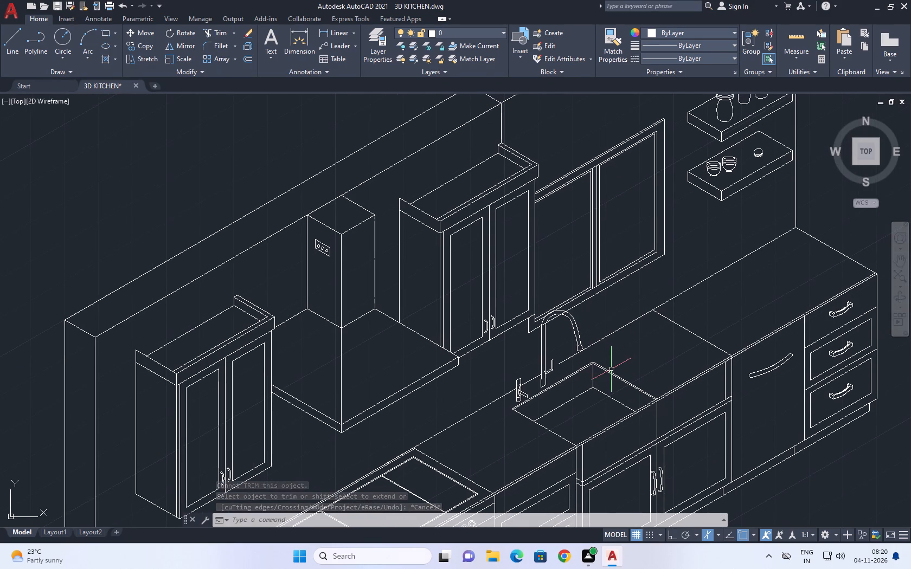
key(e)
key(x)
key(space)
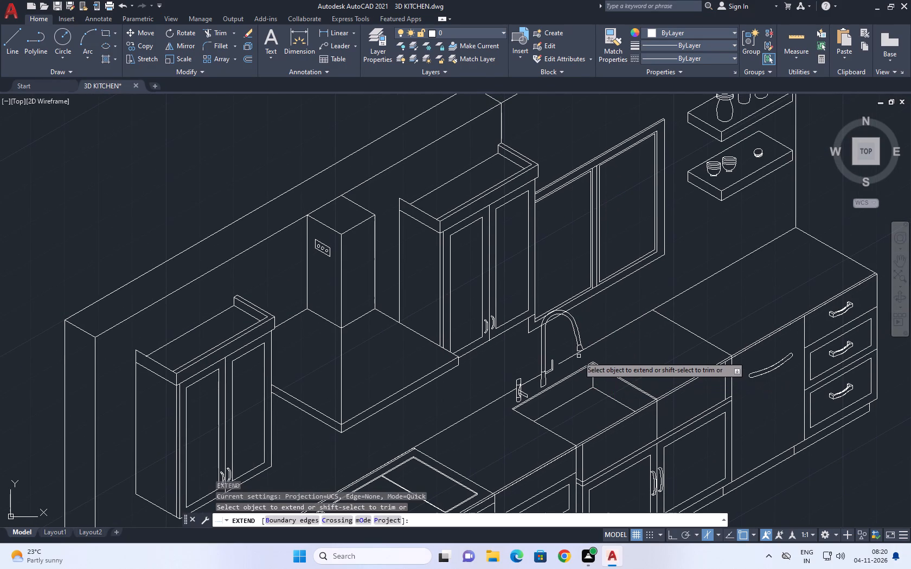
click(570, 355)
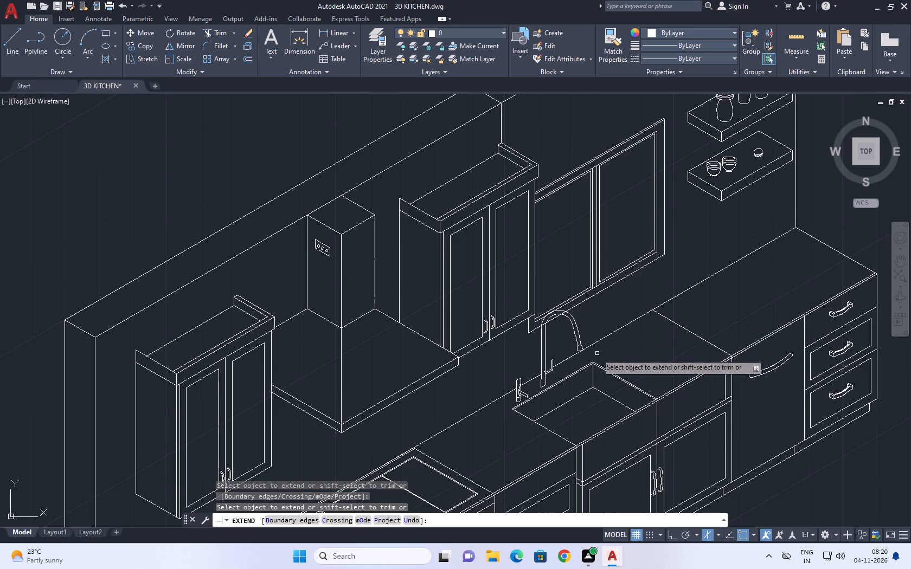
key(Escape)
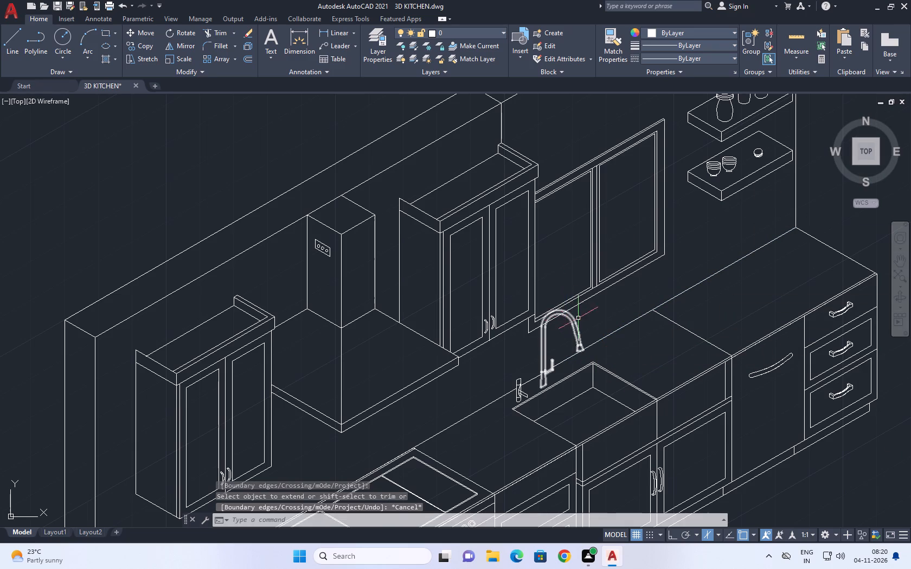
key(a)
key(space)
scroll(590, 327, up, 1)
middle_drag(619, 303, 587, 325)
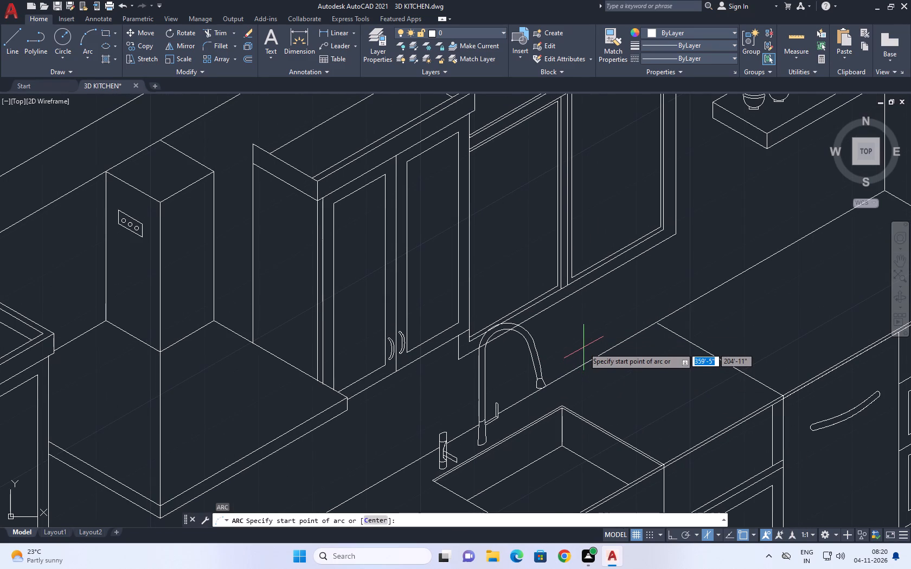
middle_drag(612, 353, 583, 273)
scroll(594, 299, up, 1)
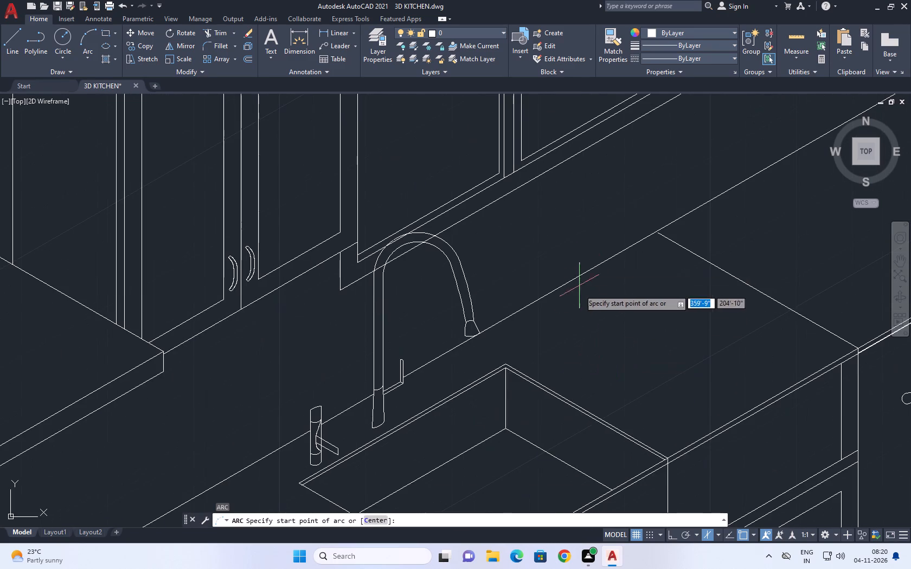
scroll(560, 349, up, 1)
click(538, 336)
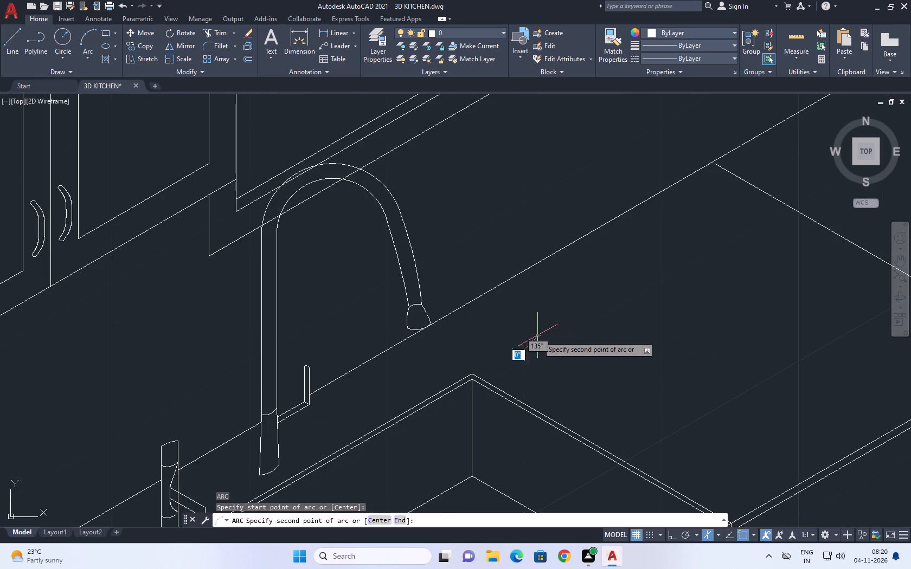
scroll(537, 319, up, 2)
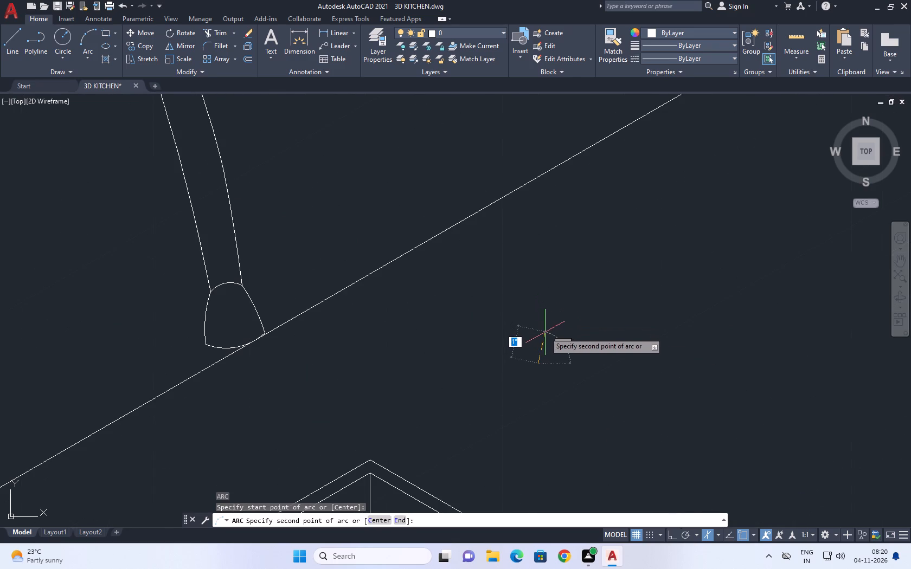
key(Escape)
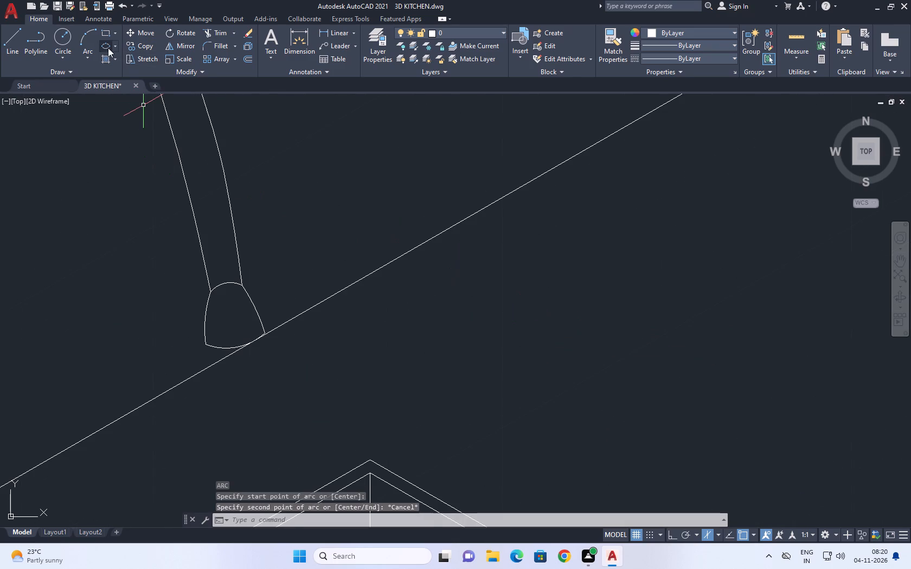
Draw a small slanted ellipse on the countertop behind the sink, on the nozzle side of the tap.
click(106, 46)
click(483, 340)
click(504, 324)
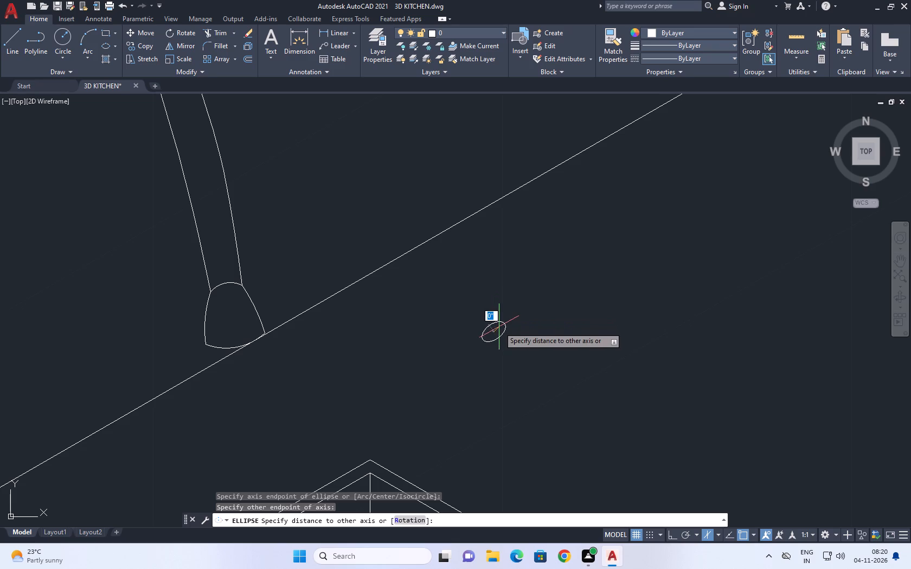
click(501, 329)
Enlarge the small slanted ellipse on the countertop behind the sink, scaling it freehand about its centre.
scroll(508, 308, down, 4)
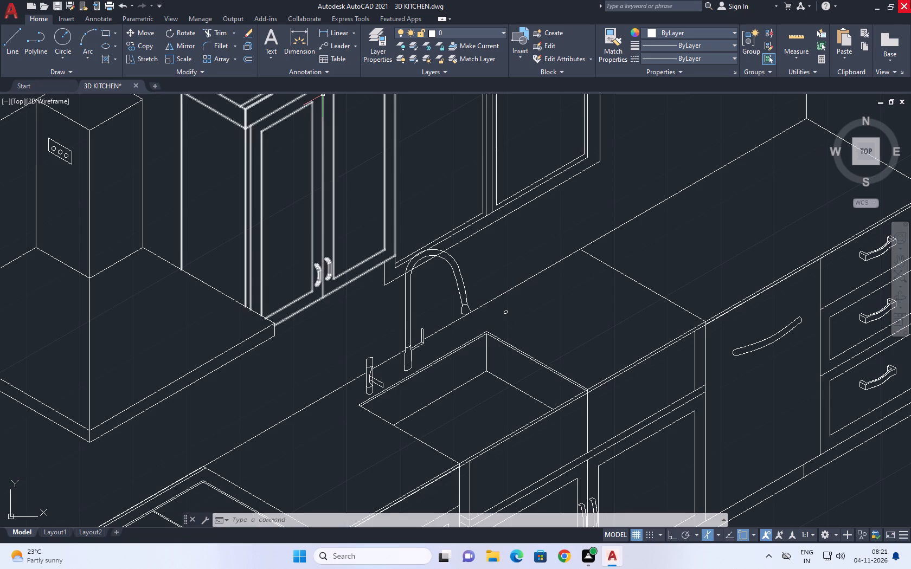
scroll(843, 109, down, 1)
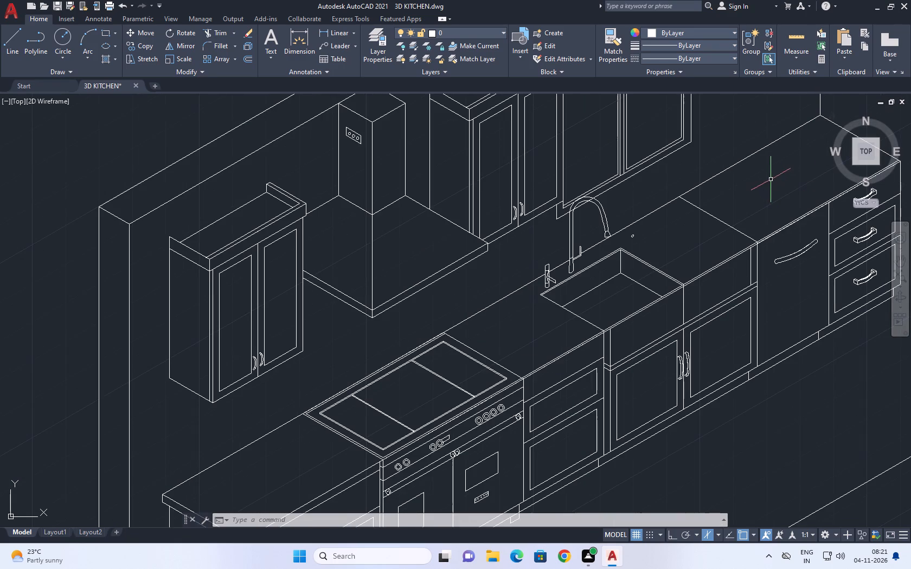
middle_drag(595, 216, 579, 236)
scroll(608, 250, up, 3)
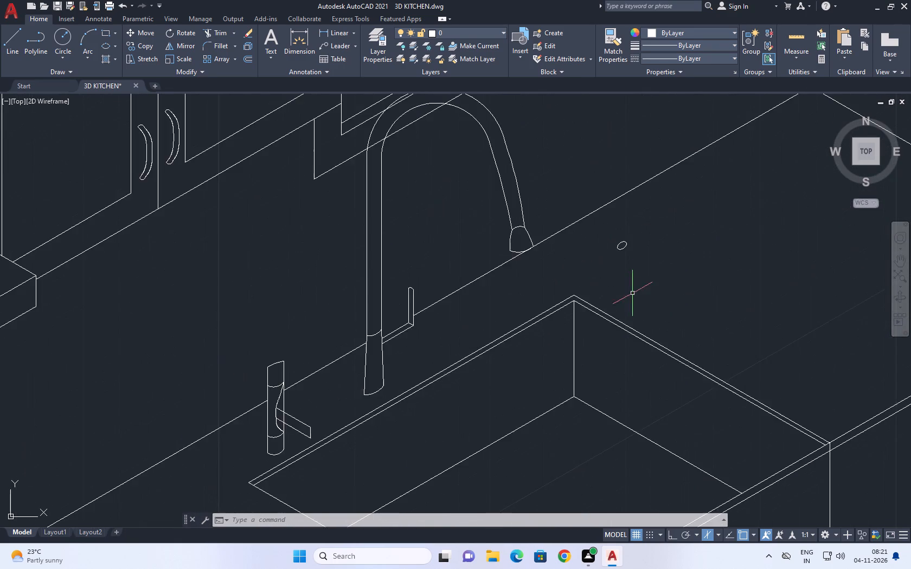
scroll(632, 292, up, 3)
drag(643, 286, 550, 227)
click(507, 166)
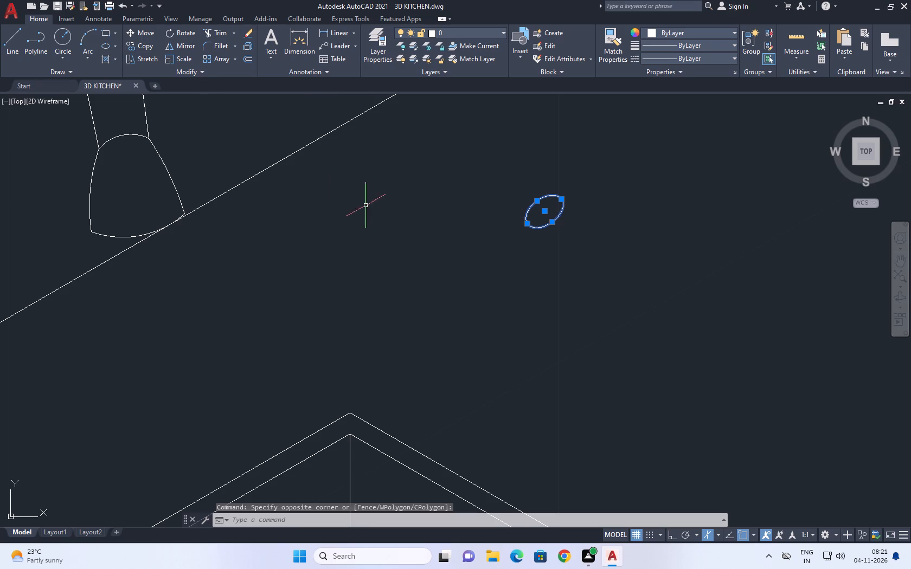
click(183, 59)
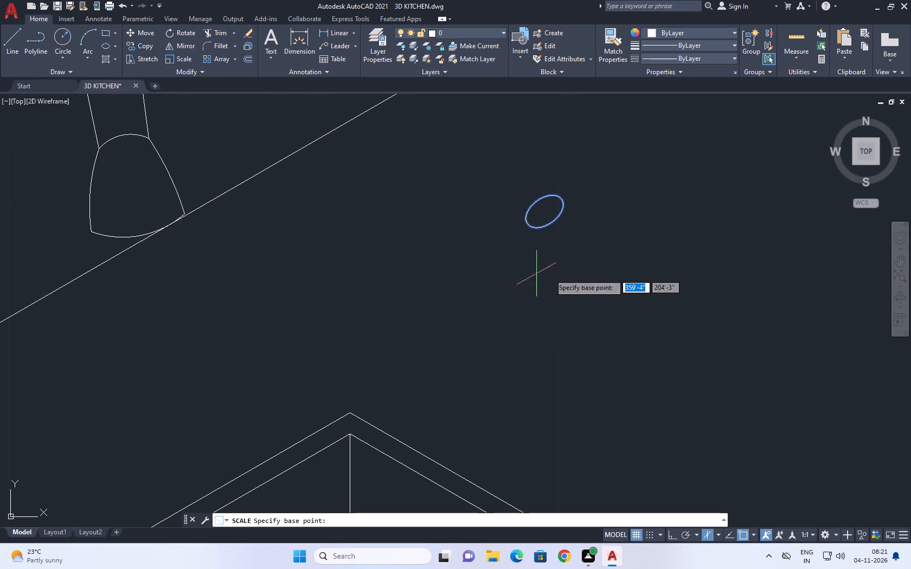
click(544, 210)
click(560, 240)
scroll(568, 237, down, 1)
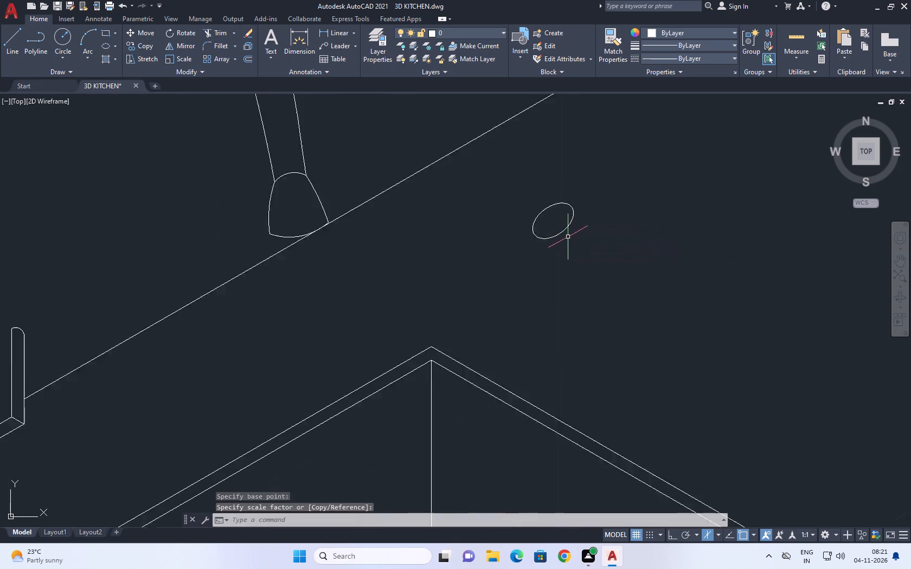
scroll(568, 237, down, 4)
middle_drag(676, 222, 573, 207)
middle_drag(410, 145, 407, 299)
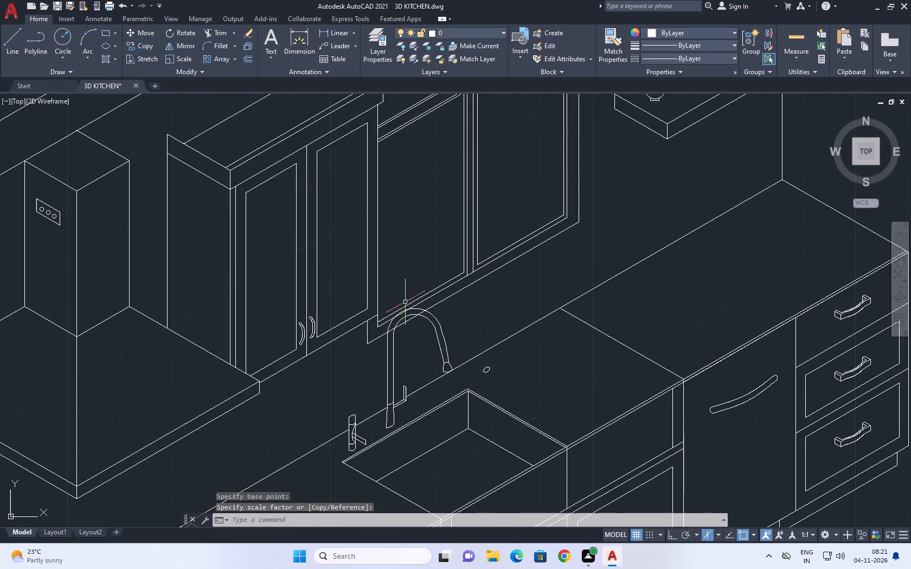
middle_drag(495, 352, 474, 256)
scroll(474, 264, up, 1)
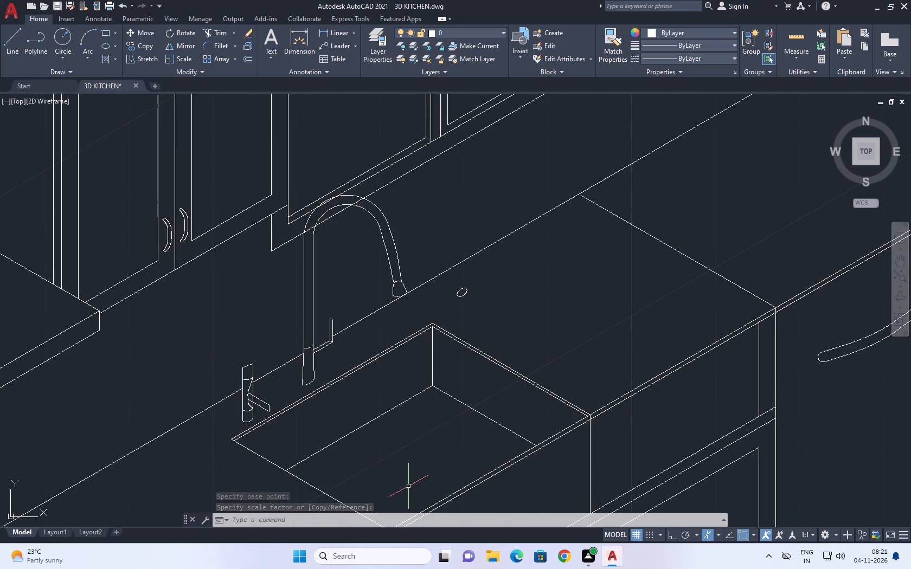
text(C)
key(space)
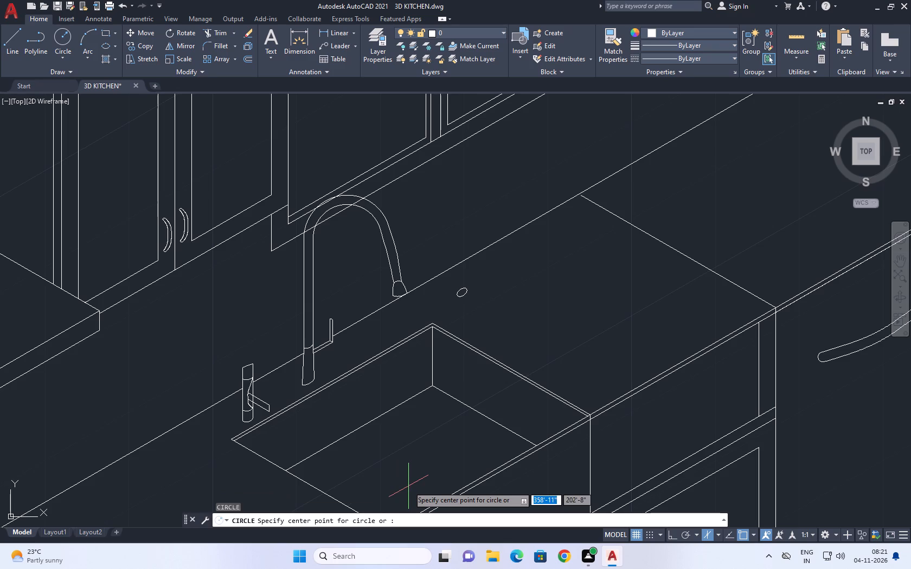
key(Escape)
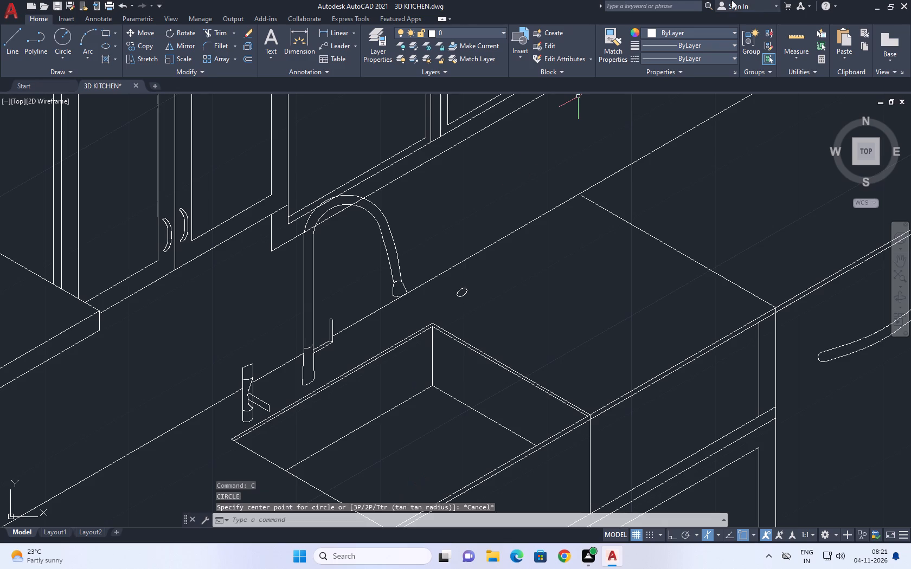
Draw two facing three-point arcs sharing both endpoints on the sink basin's floor, near its back corner, as a drain outline.
click(80, 36)
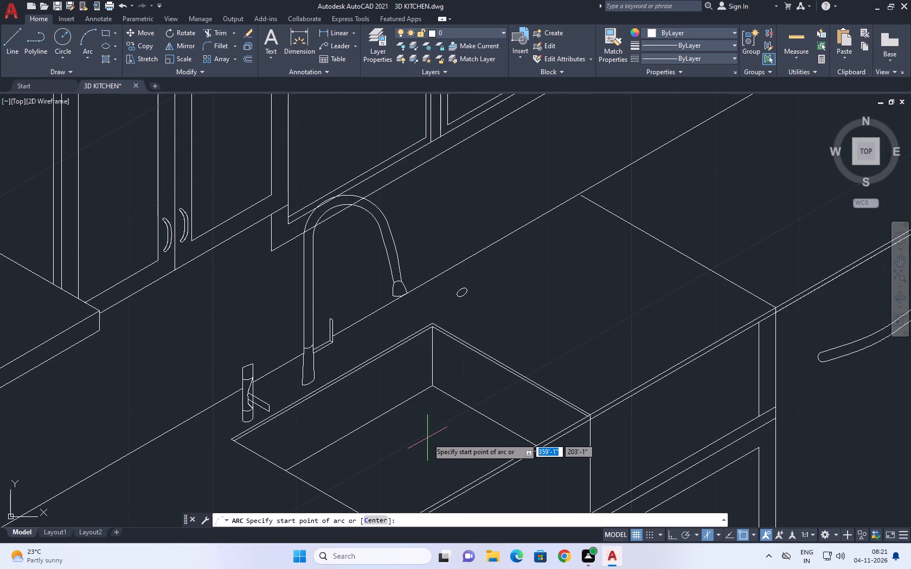
scroll(421, 422, up, 2)
click(390, 435)
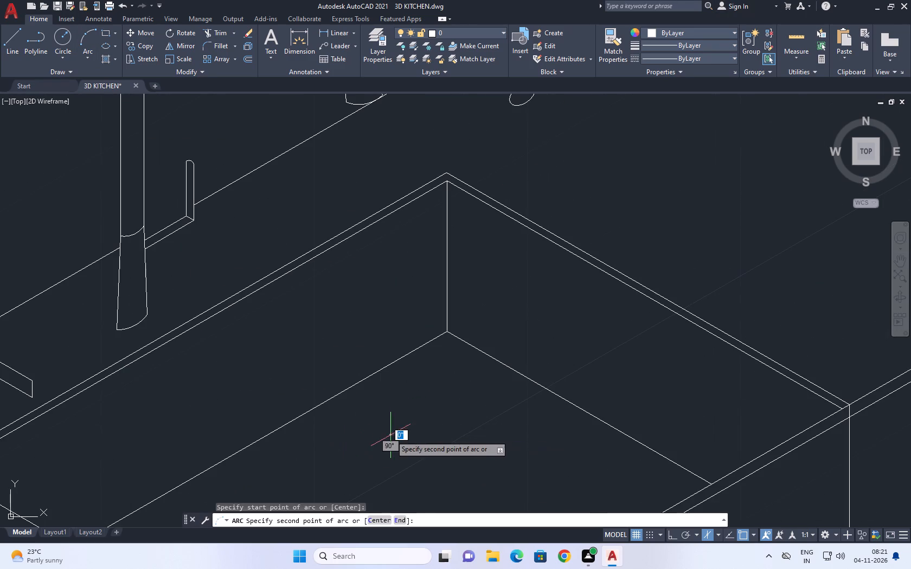
click(415, 395)
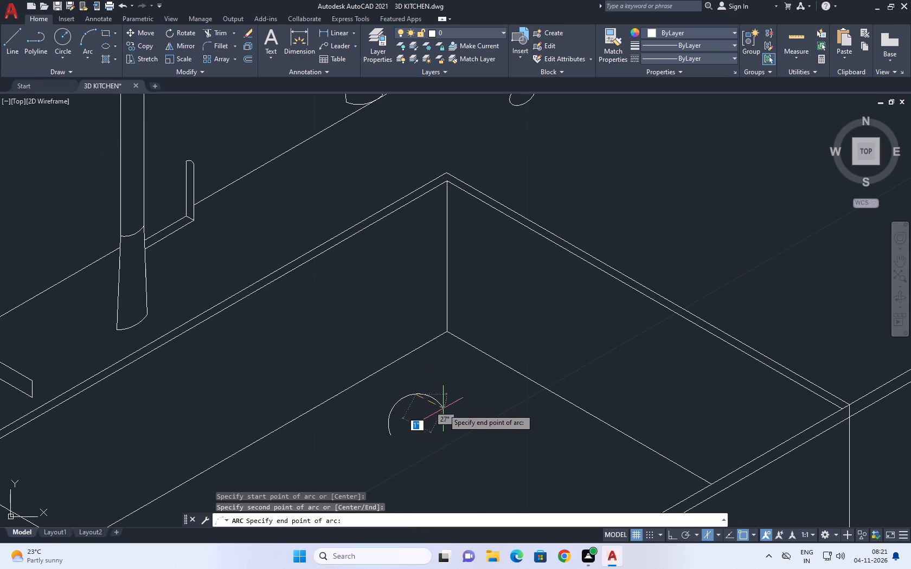
click(445, 409)
middle_drag(382, 430, 380, 410)
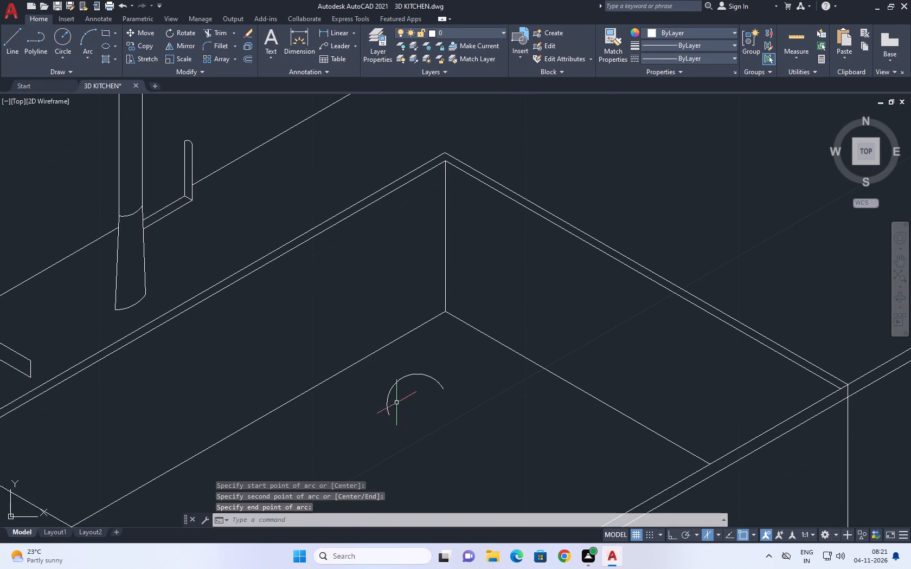
right_click(452, 294)
click(526, 302)
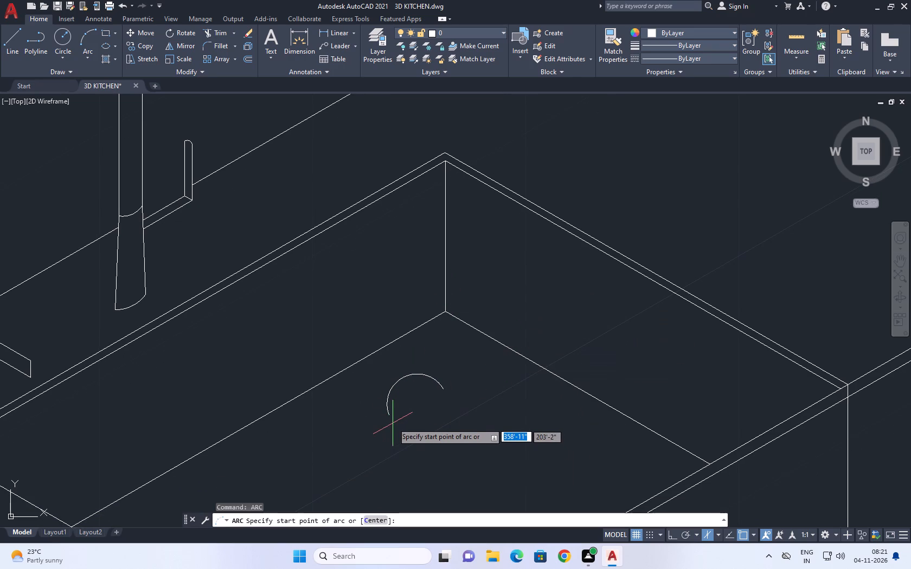
click(391, 415)
scroll(437, 430, up, 2)
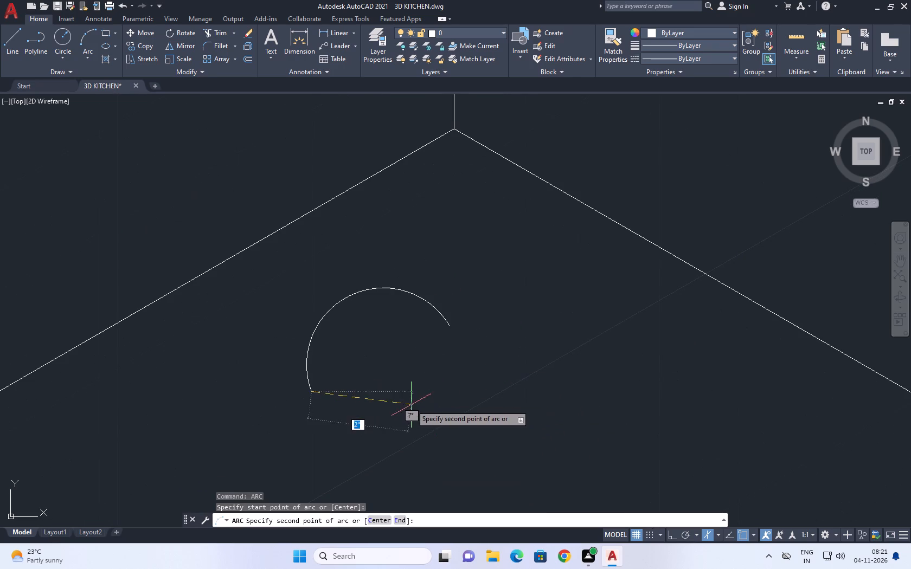
click(406, 396)
click(449, 325)
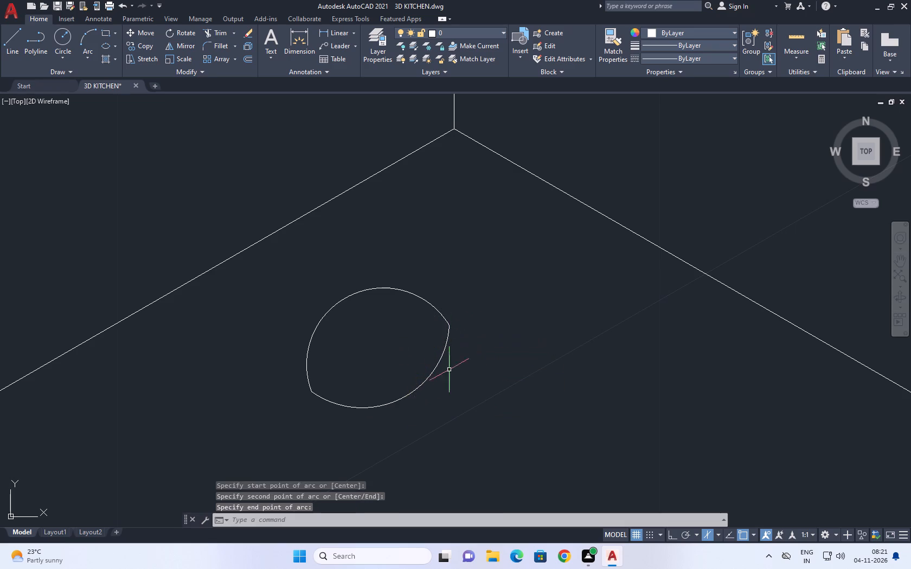
Stretch the midpoint of the drain outline's lower arc outward so both arcs form a nearly round circle.
middle_drag(415, 422, 400, 345)
drag(402, 384, 382, 329)
click(363, 284)
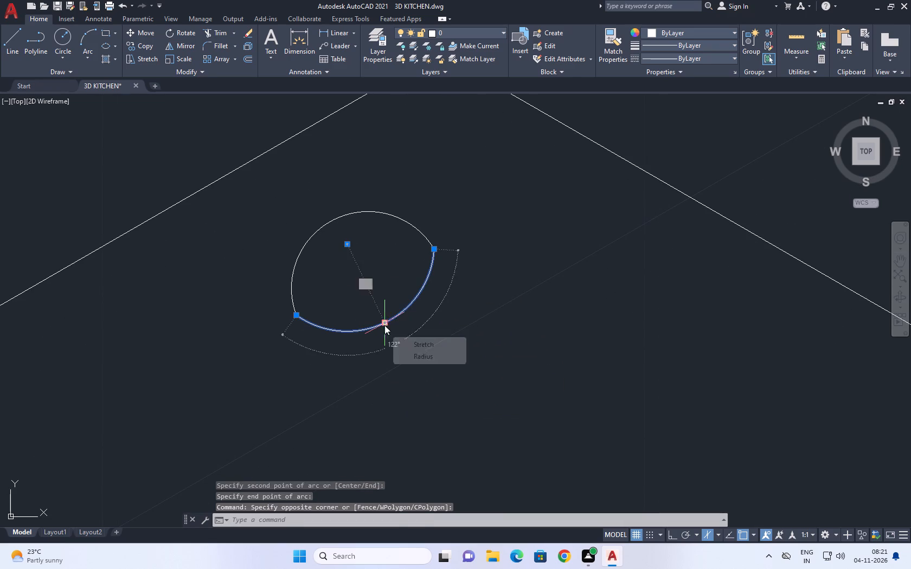
click(384, 325)
click(389, 358)
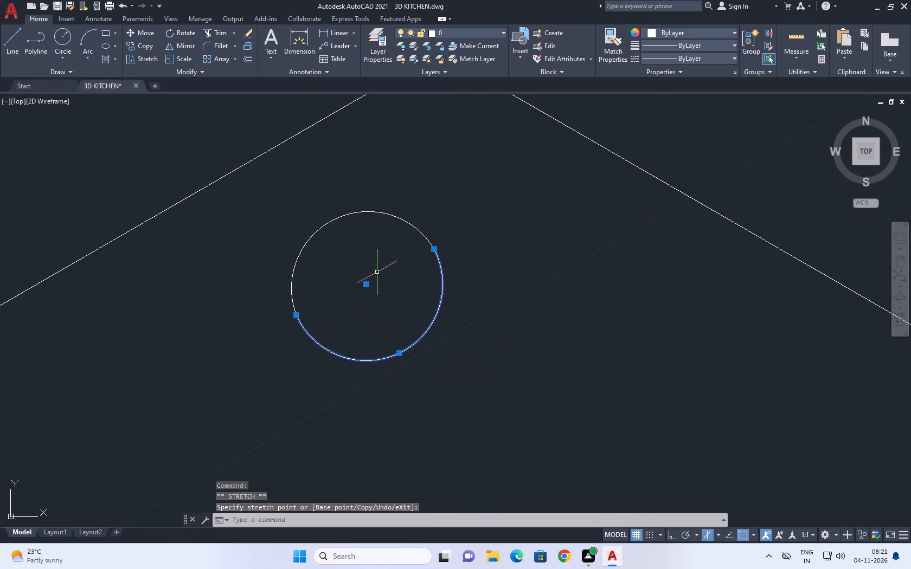
scroll(392, 269, down, 2)
middle_drag(429, 244, 434, 295)
right_click(484, 233)
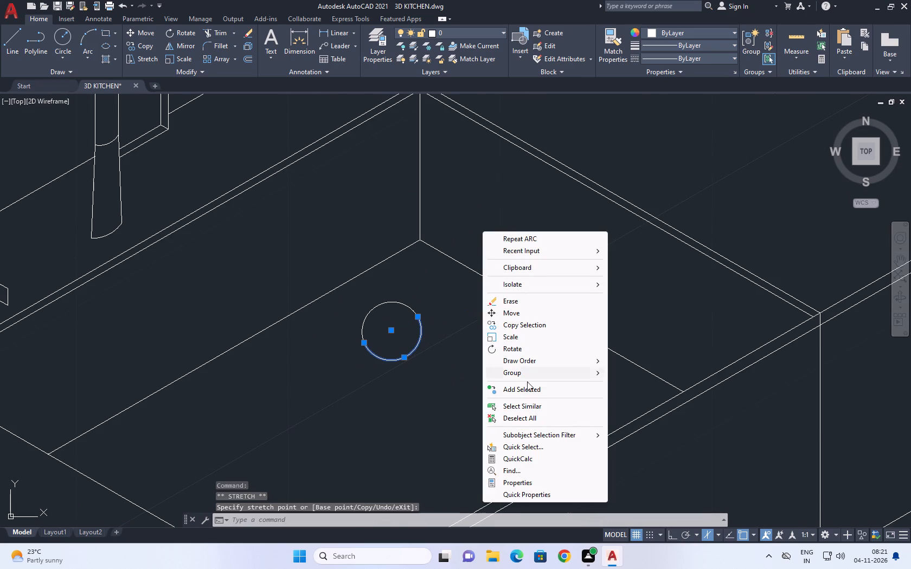
click(528, 418)
Scale both arcs of the drain outline down freehand about their centre.
click(422, 296)
click(406, 338)
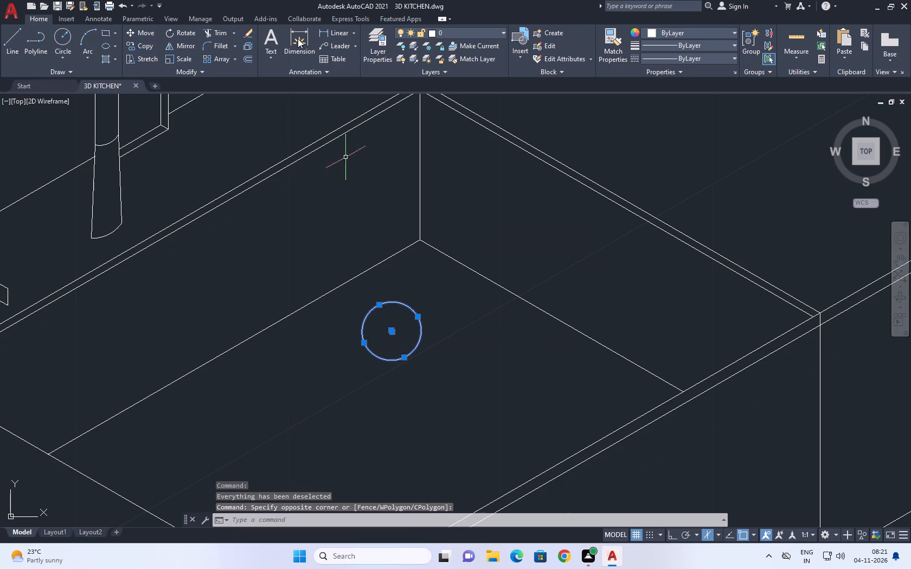
click(185, 60)
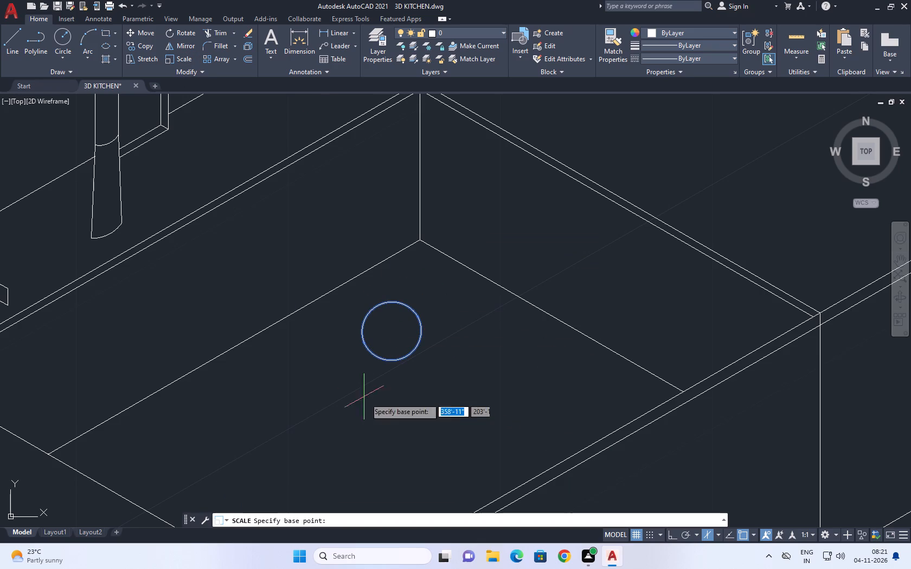
click(392, 329)
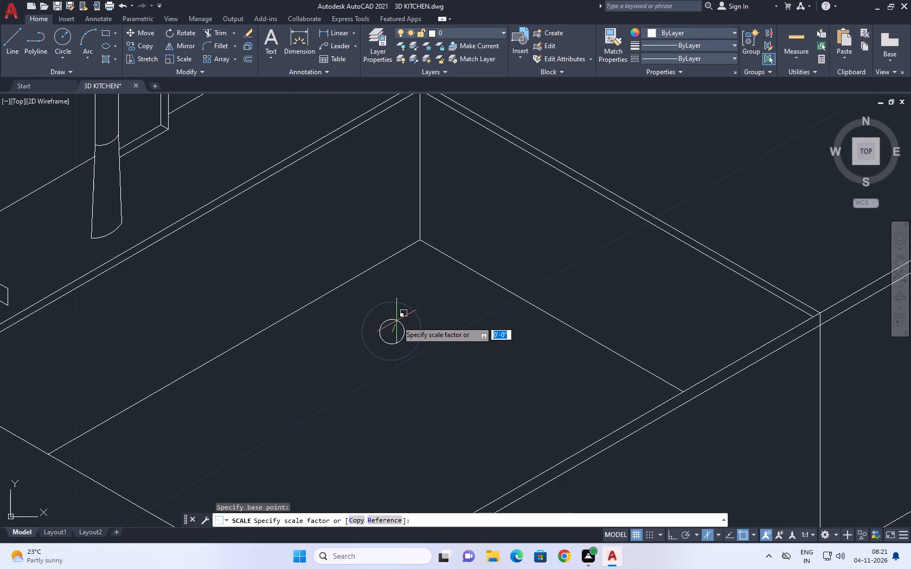
click(401, 315)
Draw a tiny circle inside the sink drain outline, near its upper edge, as a drain hole.
scroll(411, 294, down, 1)
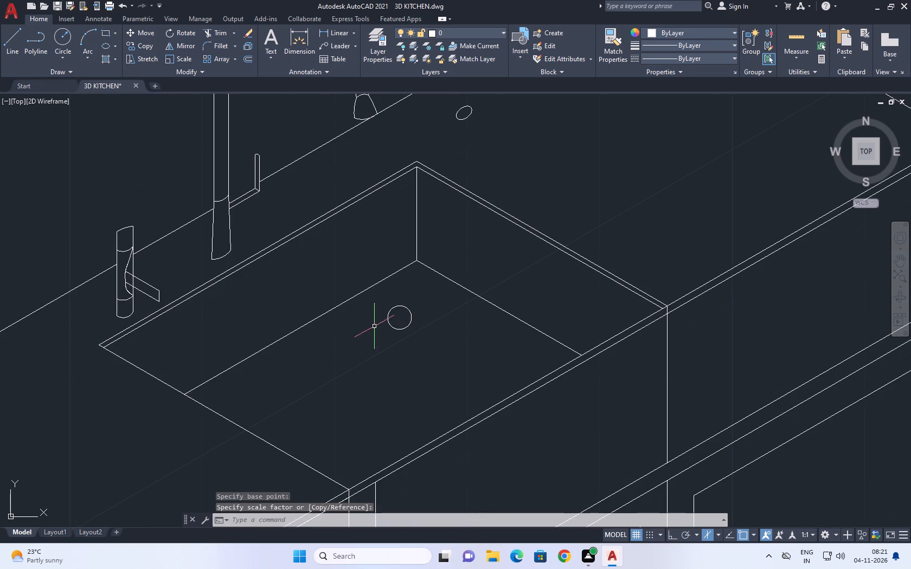
middle_drag(385, 327, 403, 347)
middle_drag(406, 333, 414, 351)
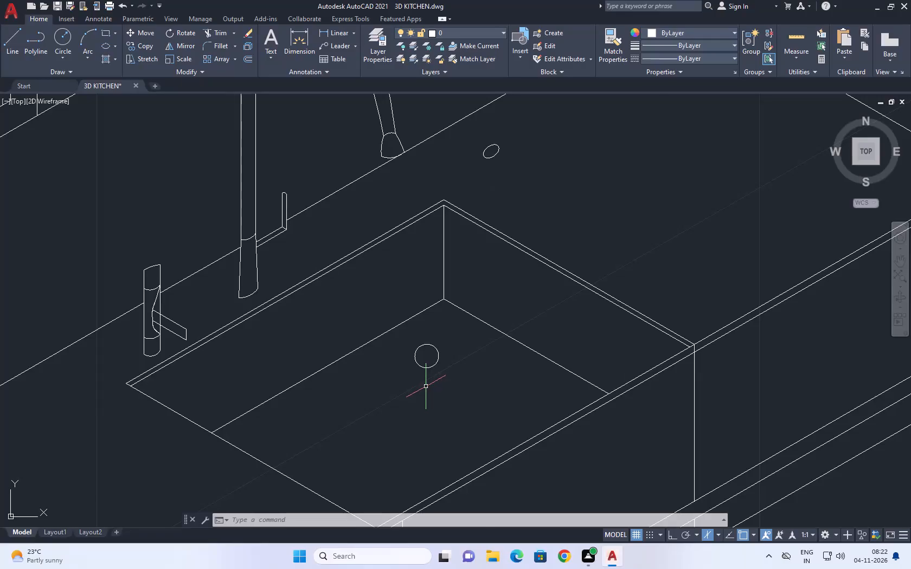
scroll(422, 392, down, 1)
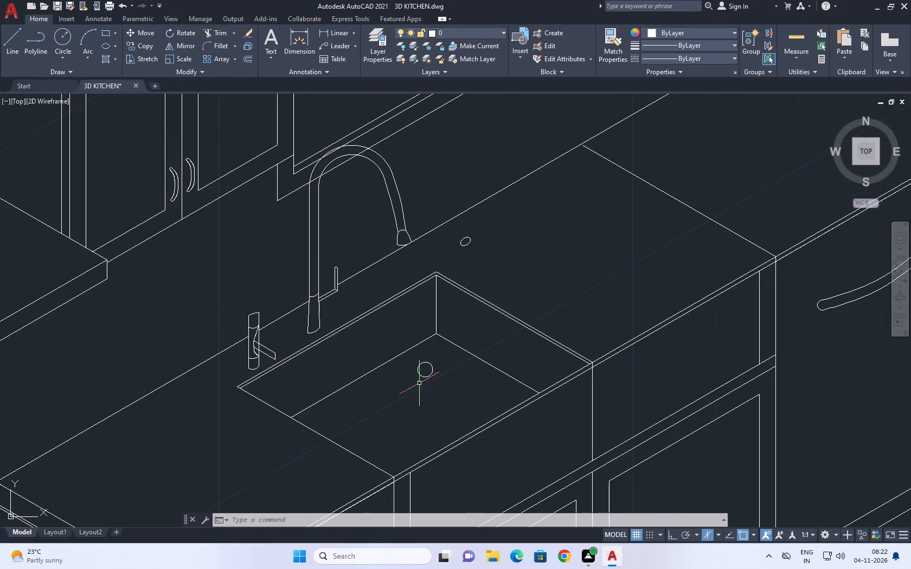
scroll(406, 365, down, 1)
middle_drag(410, 382, 504, 436)
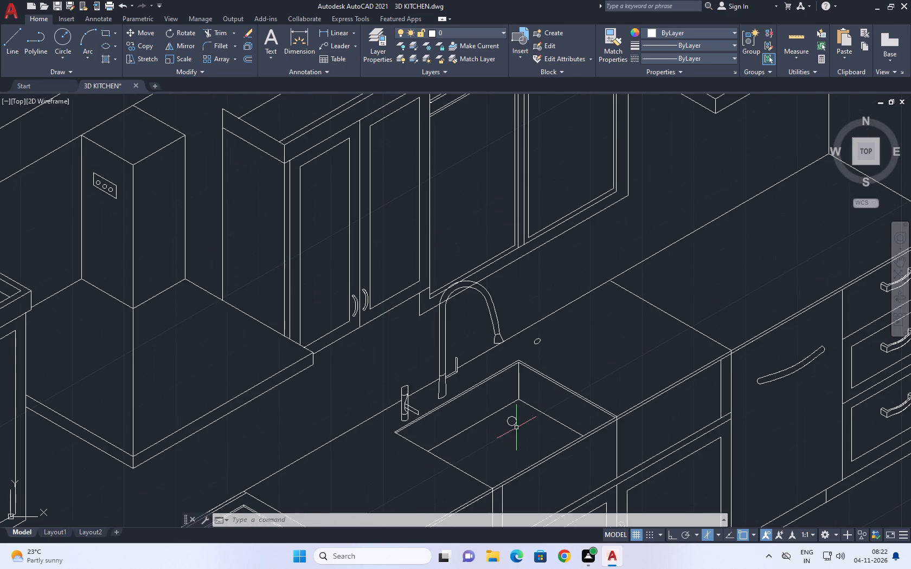
key(c)
key(space)
scroll(465, 422, up, 1)
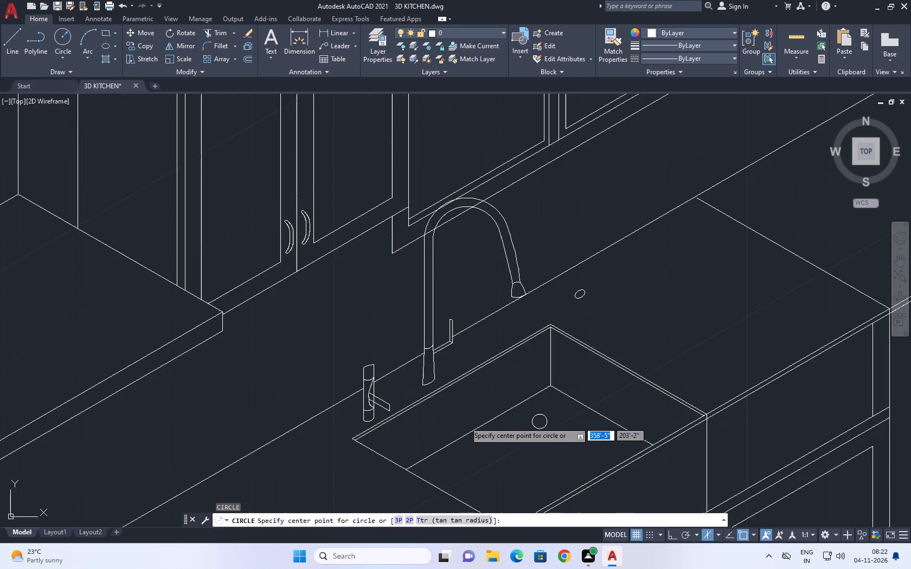
scroll(533, 416, up, 8)
click(505, 380)
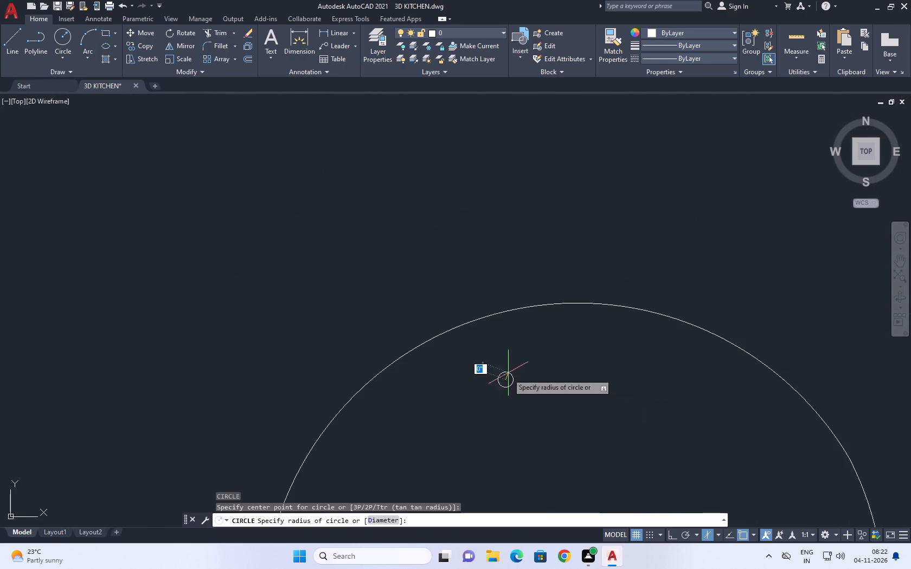
click(514, 366)
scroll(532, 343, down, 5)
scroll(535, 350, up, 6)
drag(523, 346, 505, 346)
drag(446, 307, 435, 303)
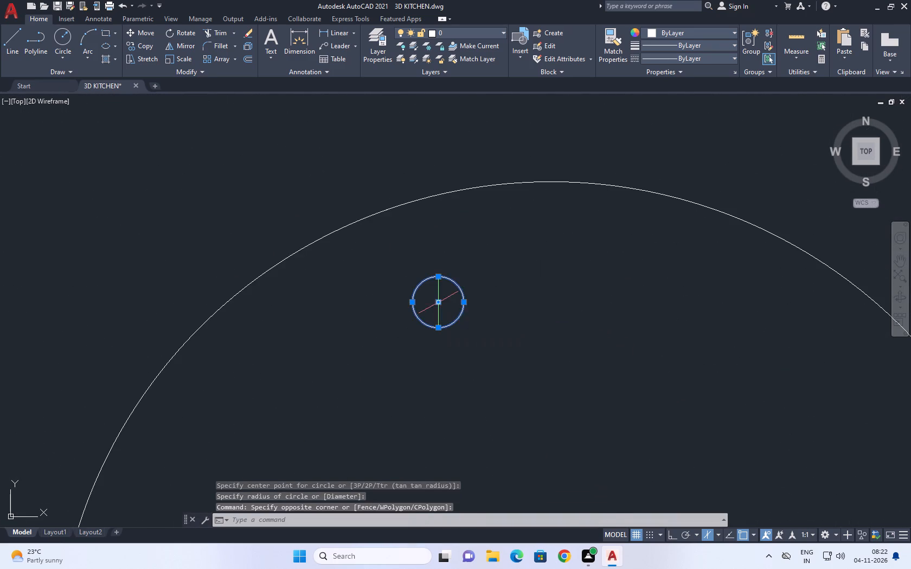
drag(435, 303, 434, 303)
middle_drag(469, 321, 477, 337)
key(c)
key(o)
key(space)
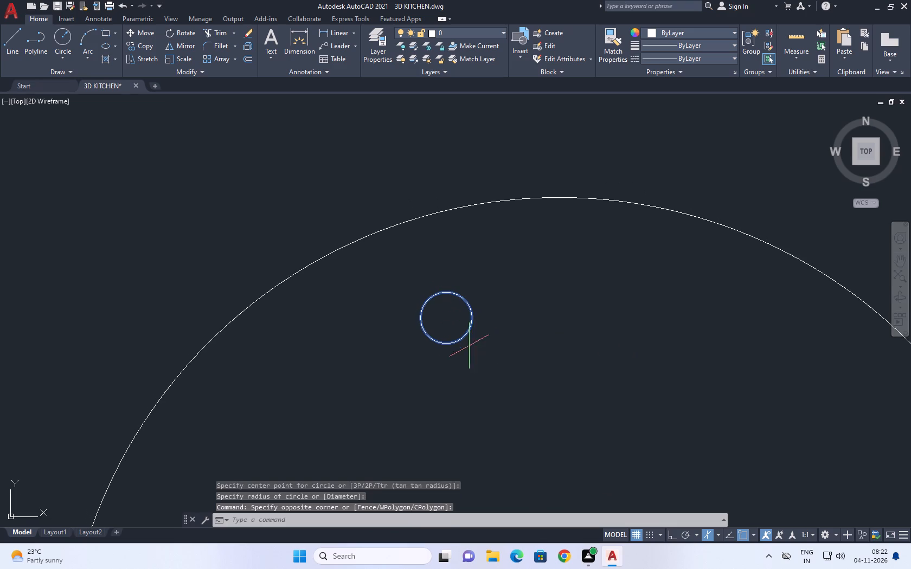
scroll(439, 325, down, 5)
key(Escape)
Create an associative polar array of the drain hole around the drain's centre, with 6 items filling 360 degrees.
scroll(425, 331, up, 3)
drag(503, 351, 484, 326)
drag(451, 303, 446, 301)
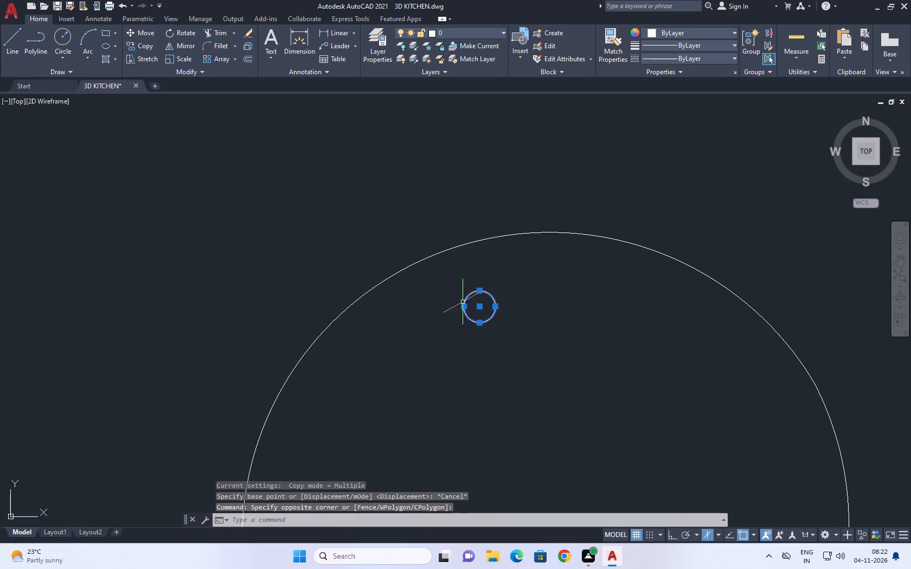
scroll(473, 302, up, 1)
middle_drag(477, 306, 498, 351)
text(AR)
key(space)
scroll(500, 357, down, 4)
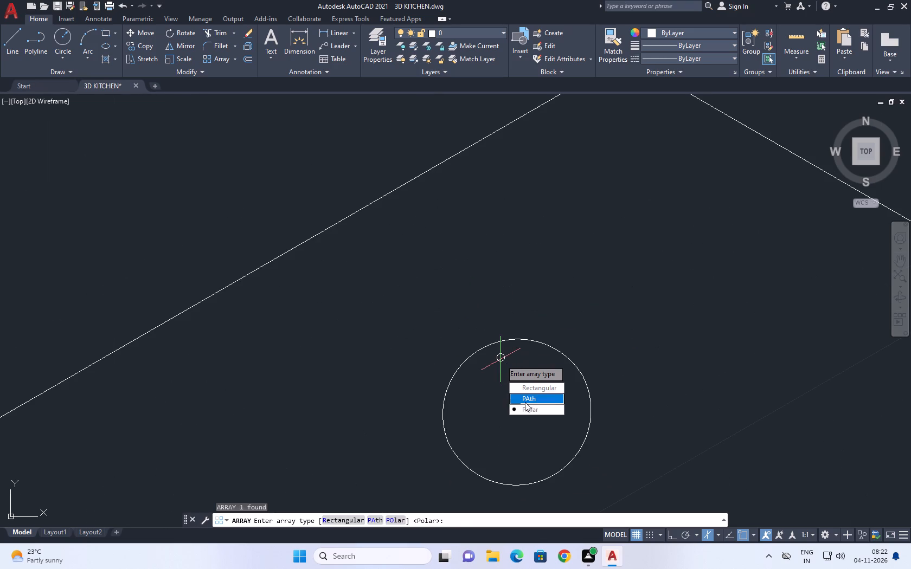
drag(529, 409, 501, 352)
middle_drag(521, 373, 473, 268)
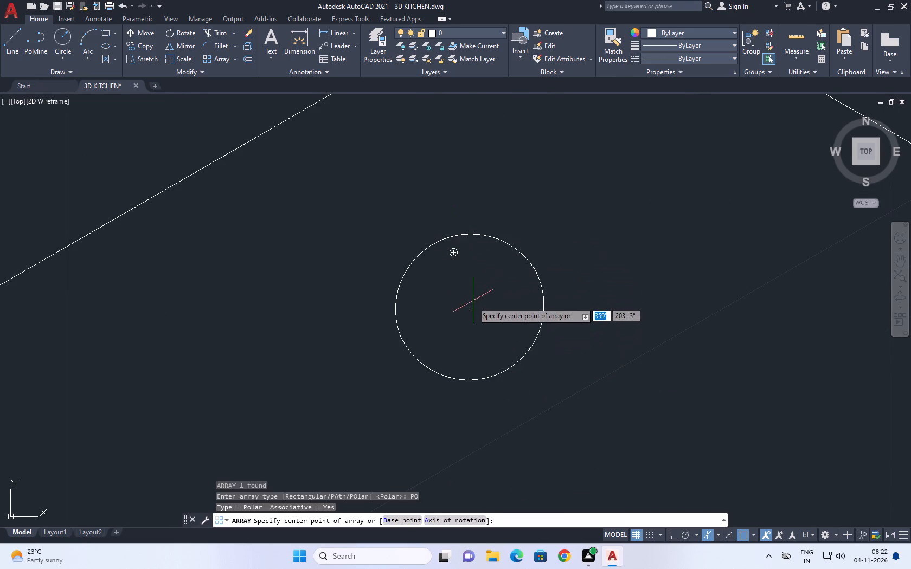
click(472, 310)
key(space)
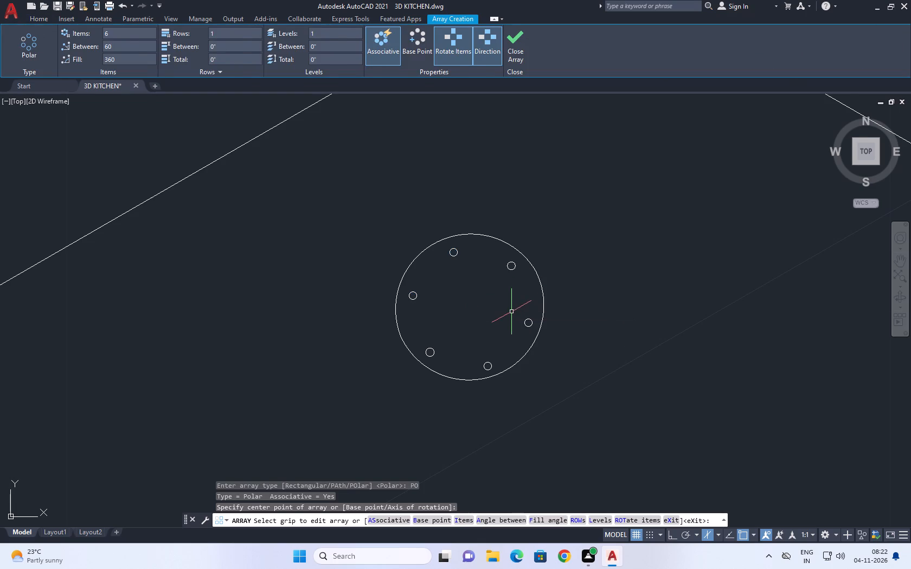
Scale the drain outline and its arrayed holes down freehand about the drain's centre.
scroll(474, 304, down, 3)
middle_drag(568, 302, 578, 331)
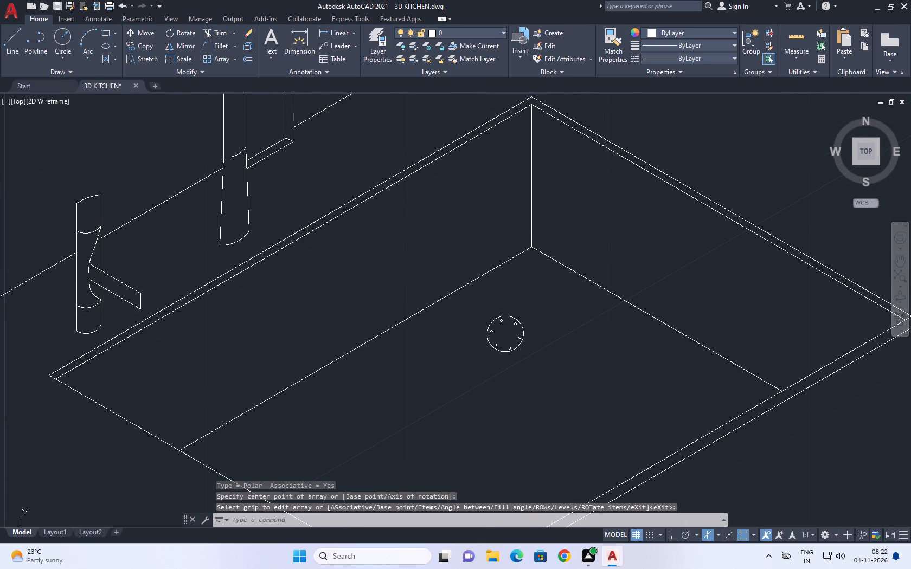
scroll(540, 354, up, 1)
drag(530, 365, 483, 307)
drag(427, 262, 416, 264)
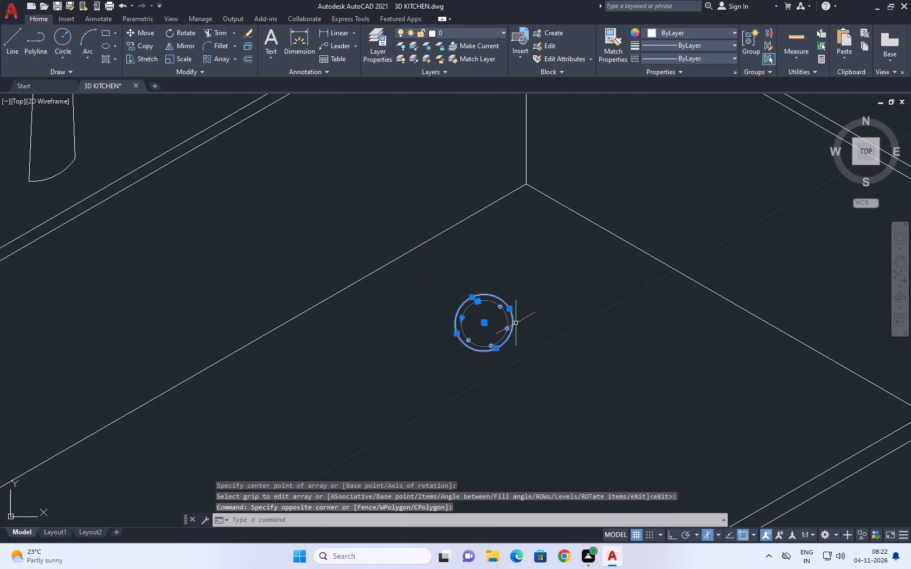
key(s)
text(C)
key(space)
click(480, 322)
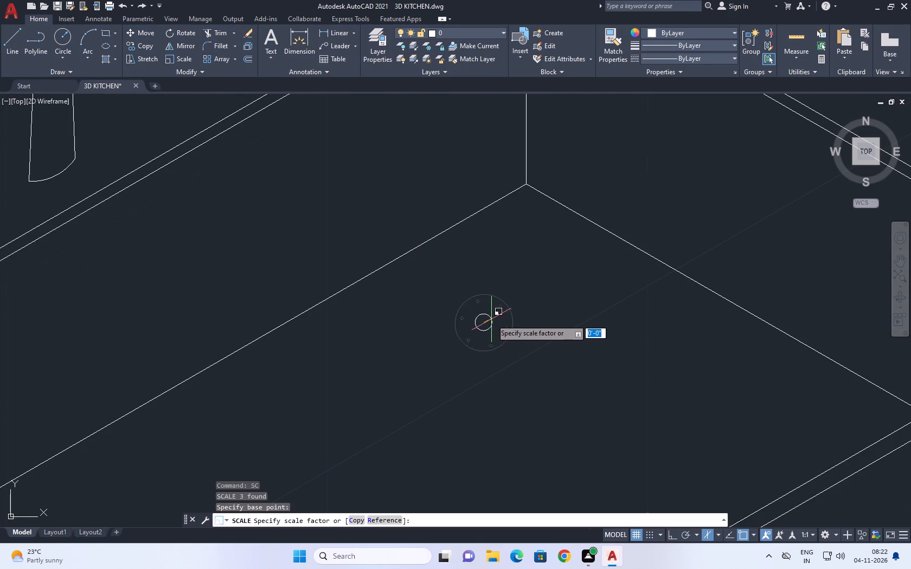
click(496, 314)
Move the loose bar handle from above the room onto the top drawer front between the cooker and the sink cabinet.
scroll(503, 309, down, 8)
middle_drag(562, 326, 539, 345)
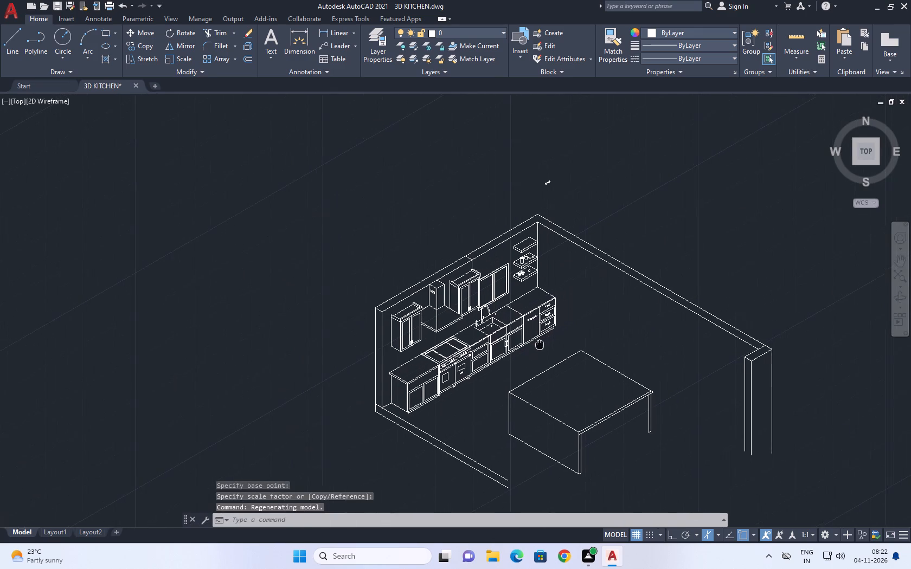
middle_drag(539, 345, 505, 352)
scroll(512, 373, down, 1)
middle_drag(509, 386, 481, 365)
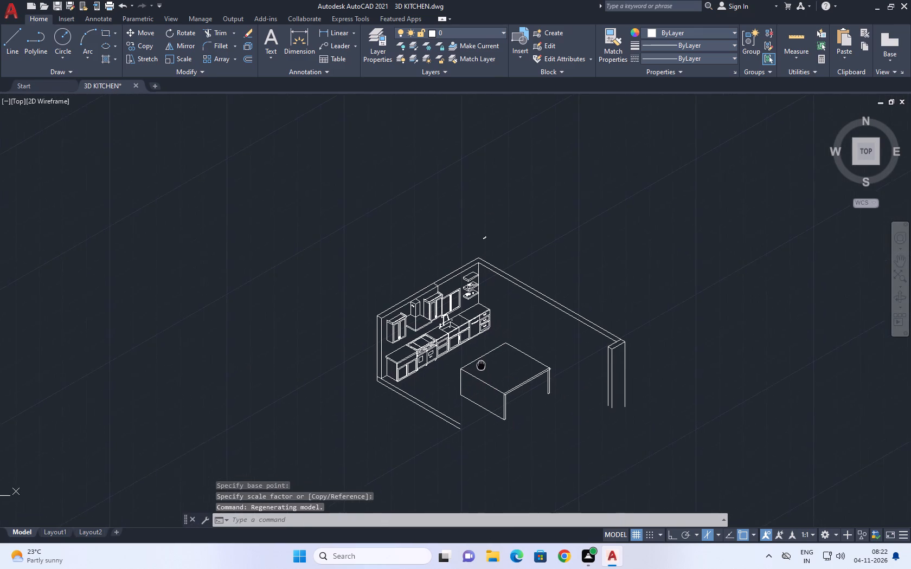
middle_drag(481, 365, 461, 365)
middle_drag(480, 326, 473, 365)
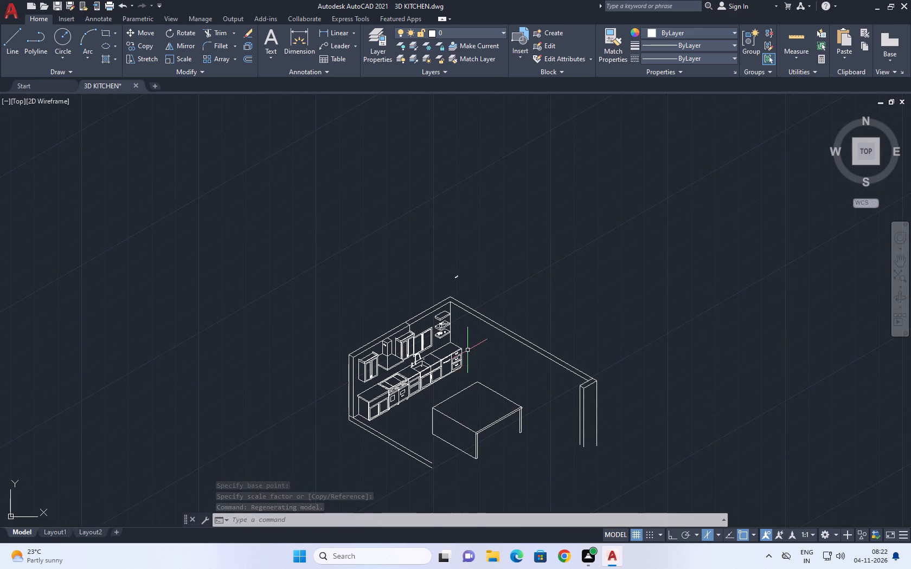
scroll(450, 294, up, 4)
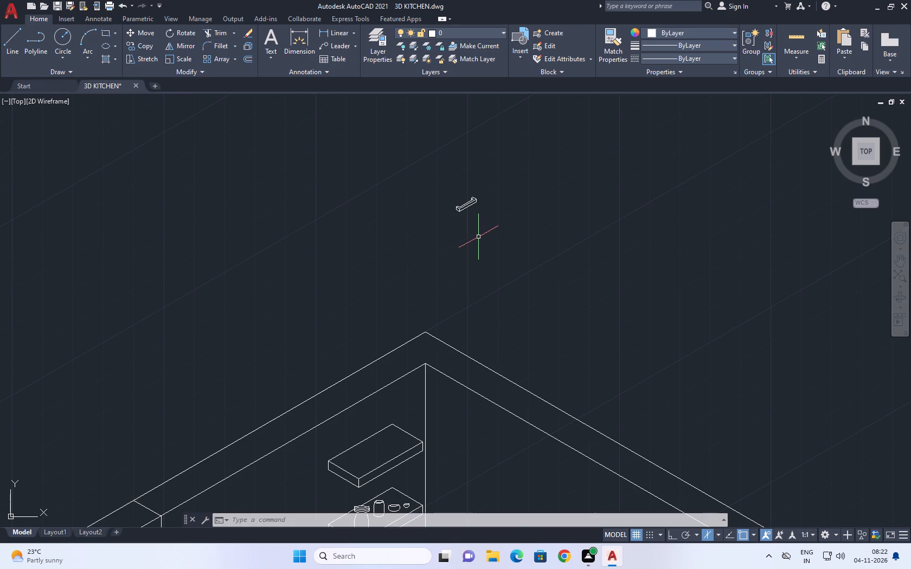
middle_drag(441, 295, 499, 209)
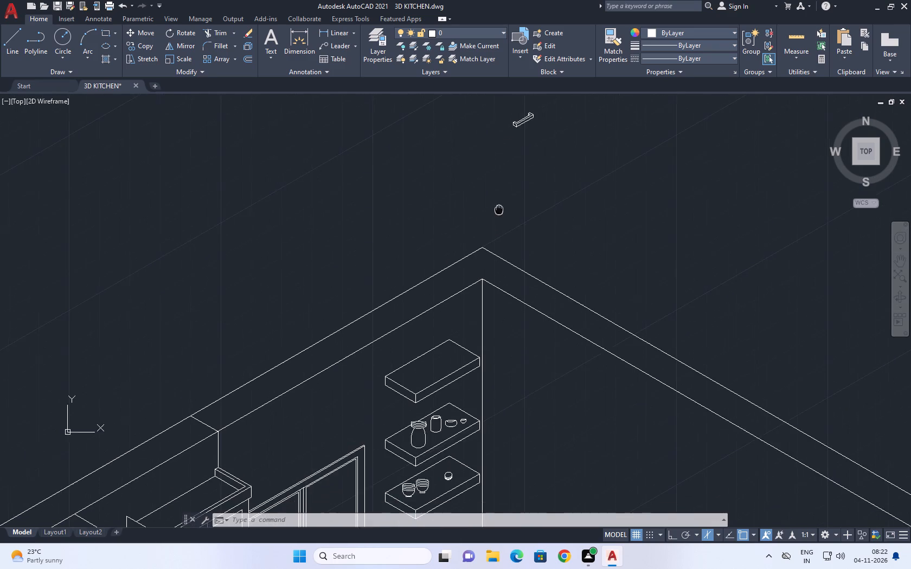
middle_drag(499, 209, 500, 208)
middle_drag(548, 147, 546, 267)
drag(547, 287, 518, 254)
click(469, 170)
middle_drag(549, 291, 567, 322)
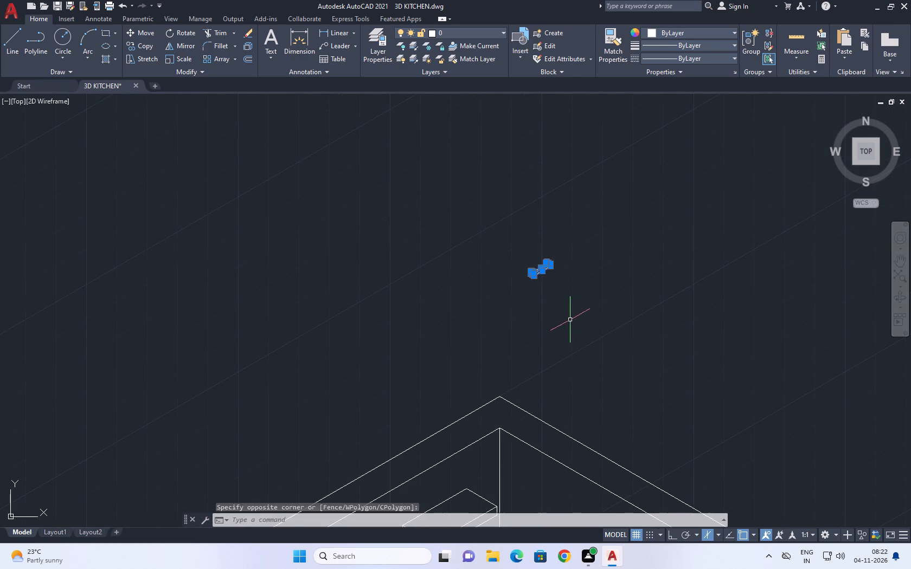
key(m)
key(space)
click(555, 256)
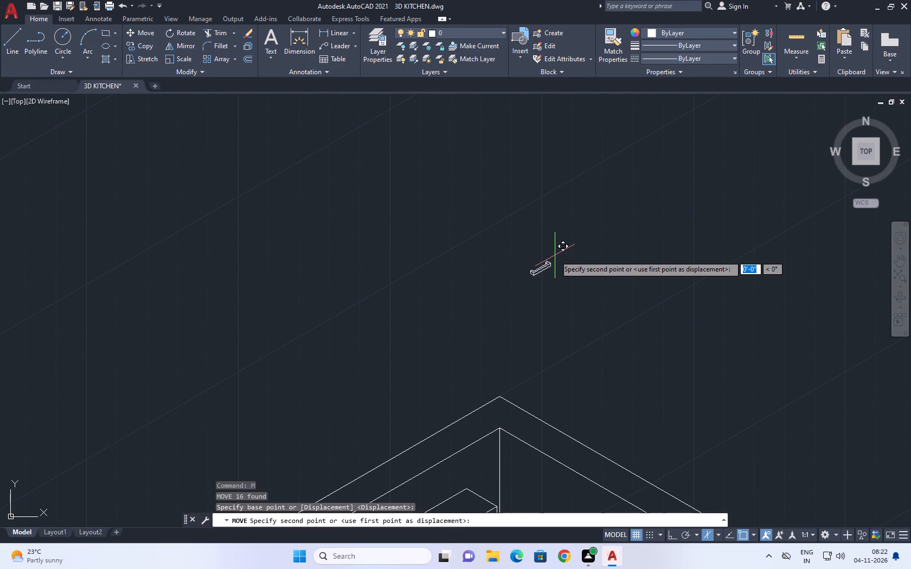
scroll(555, 252, down, 2)
middle_drag(469, 458, 498, 333)
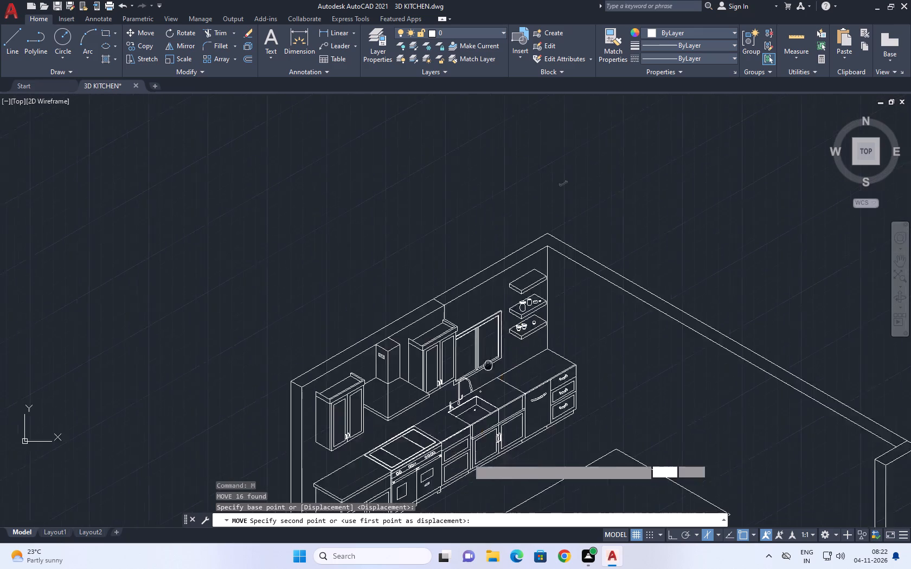
middle_drag(498, 333, 521, 269)
scroll(477, 373, up, 2)
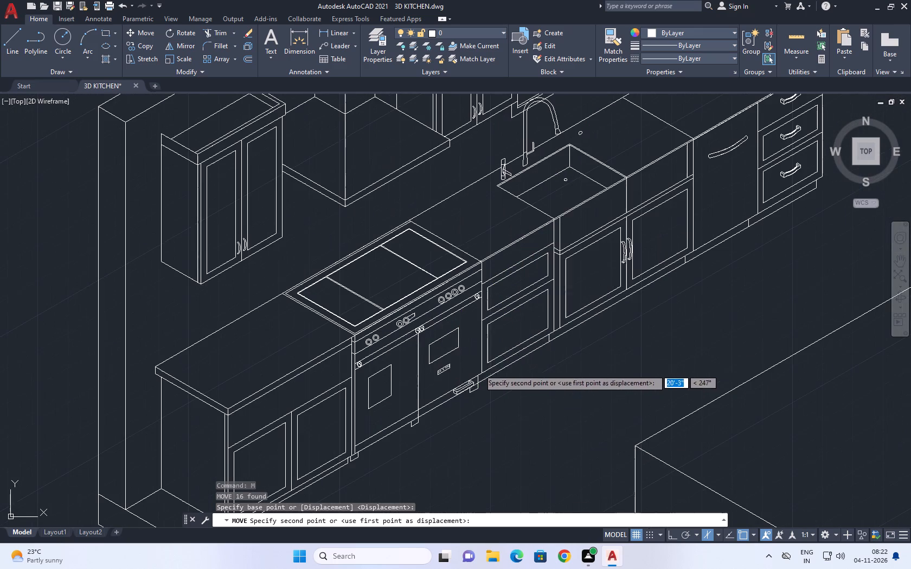
middle_drag(524, 331, 501, 367)
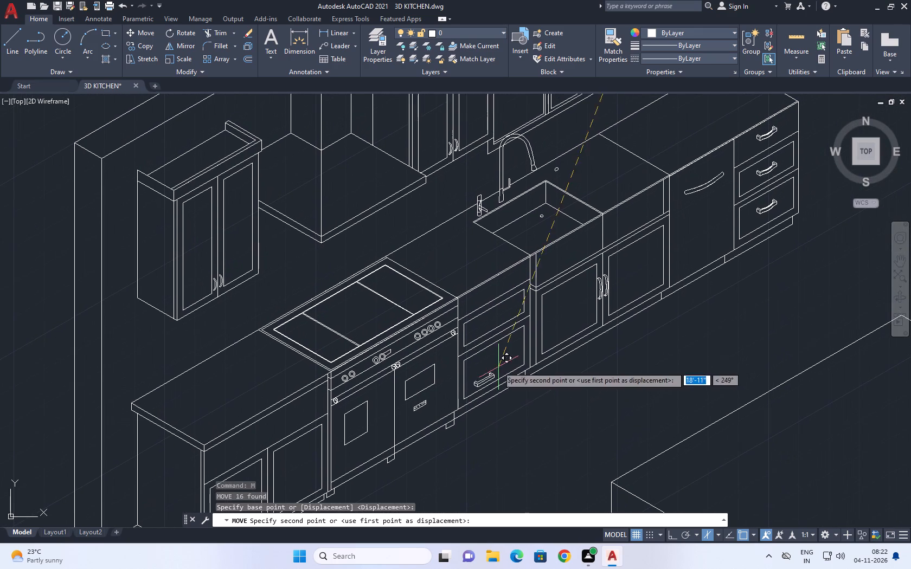
scroll(512, 279, up, 3)
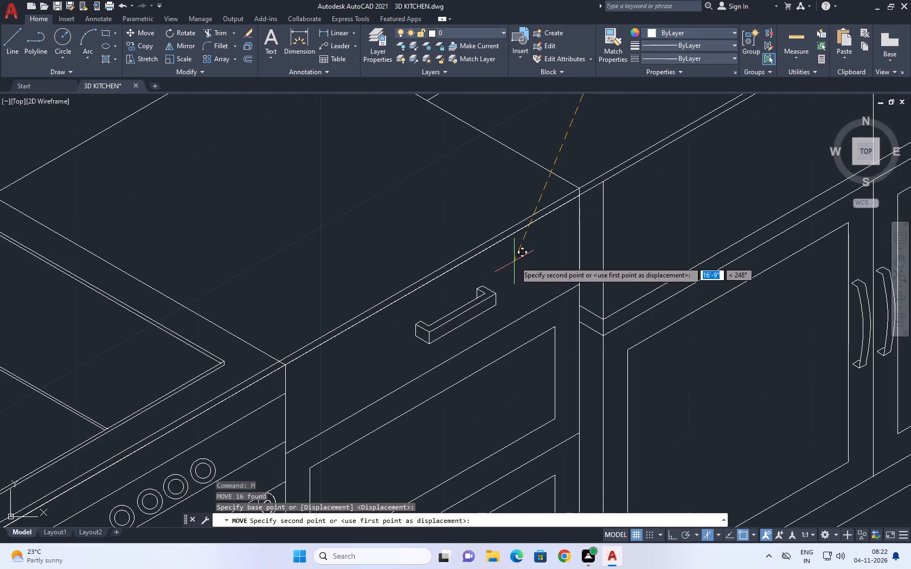
click(505, 264)
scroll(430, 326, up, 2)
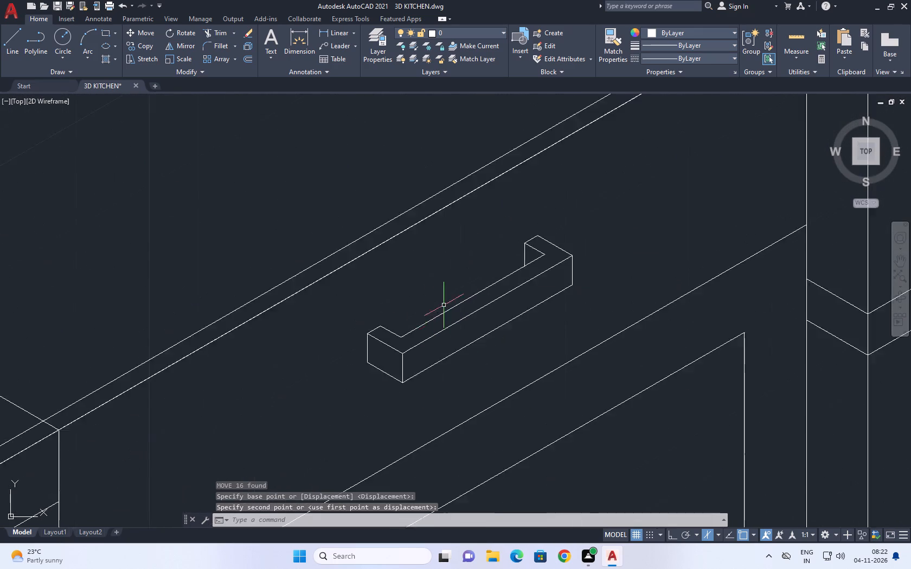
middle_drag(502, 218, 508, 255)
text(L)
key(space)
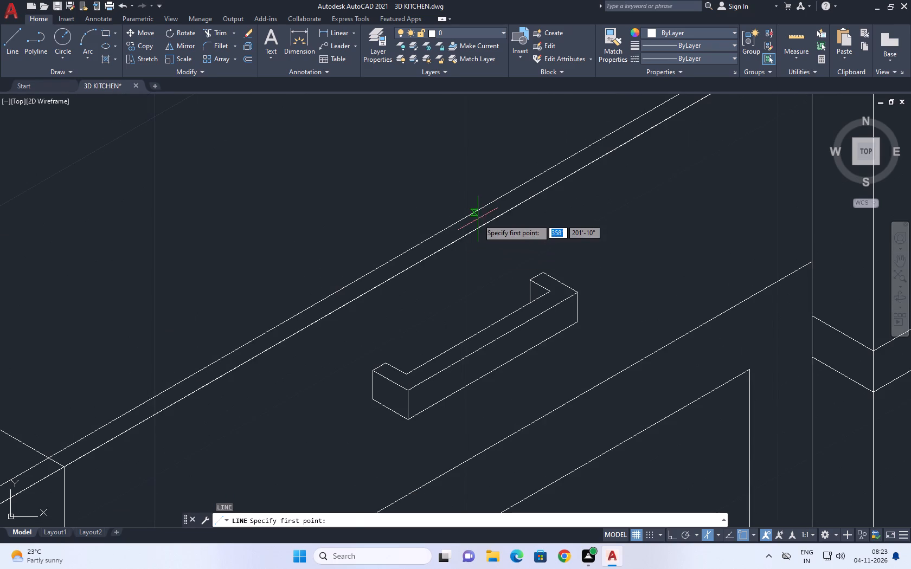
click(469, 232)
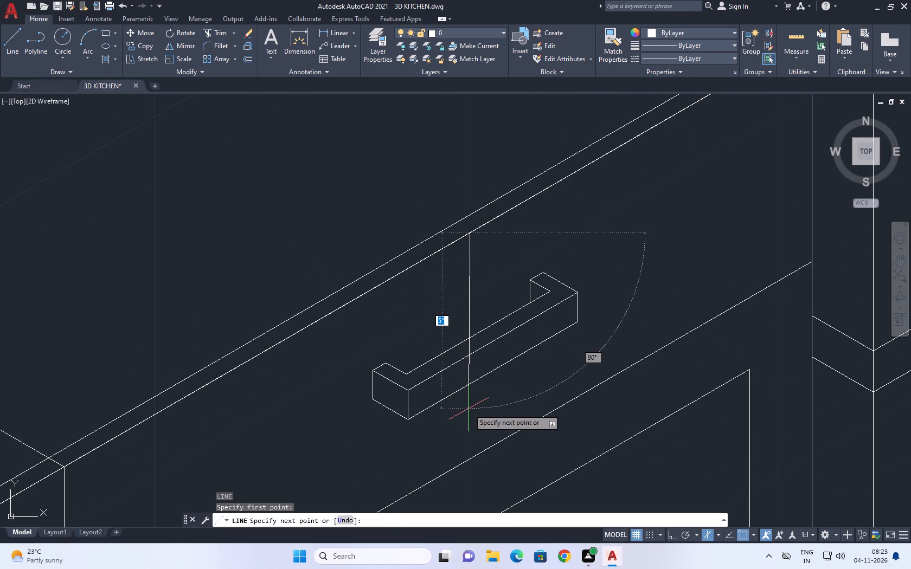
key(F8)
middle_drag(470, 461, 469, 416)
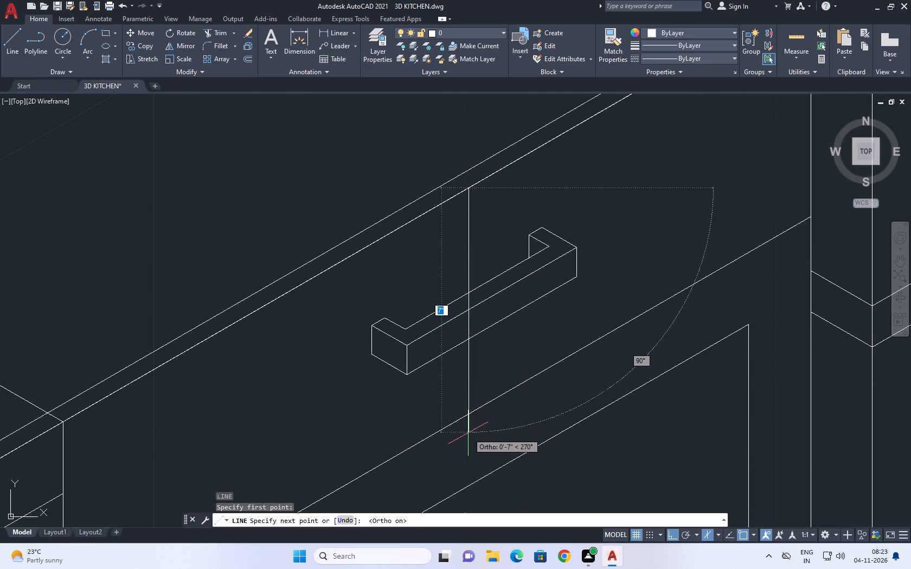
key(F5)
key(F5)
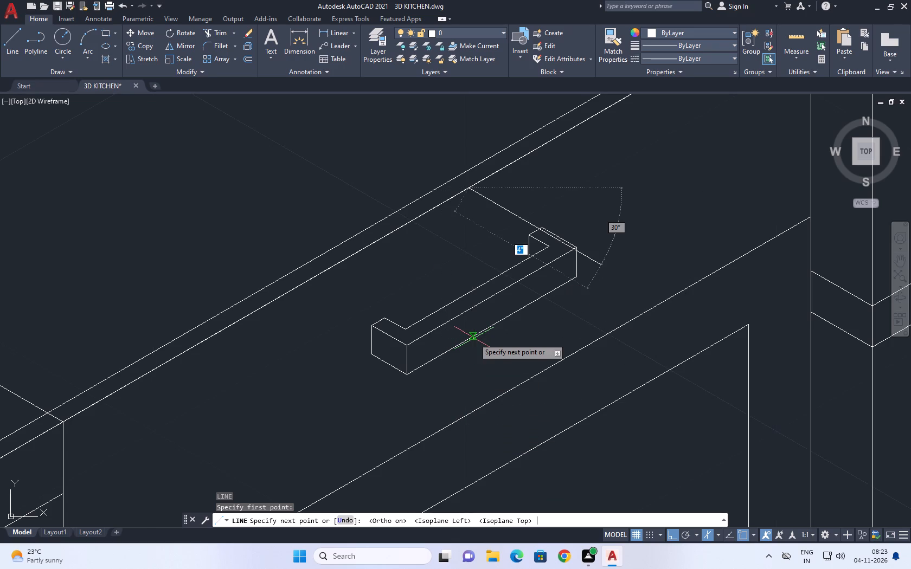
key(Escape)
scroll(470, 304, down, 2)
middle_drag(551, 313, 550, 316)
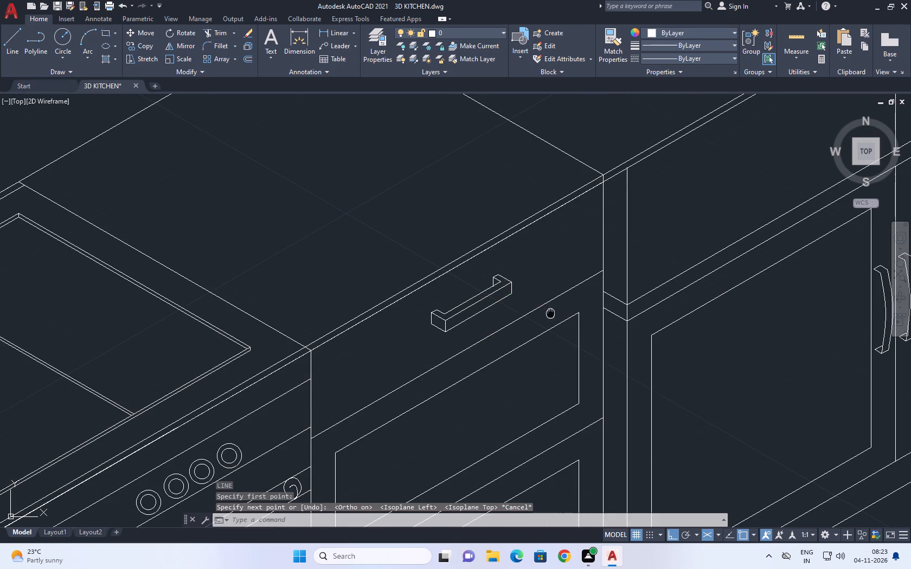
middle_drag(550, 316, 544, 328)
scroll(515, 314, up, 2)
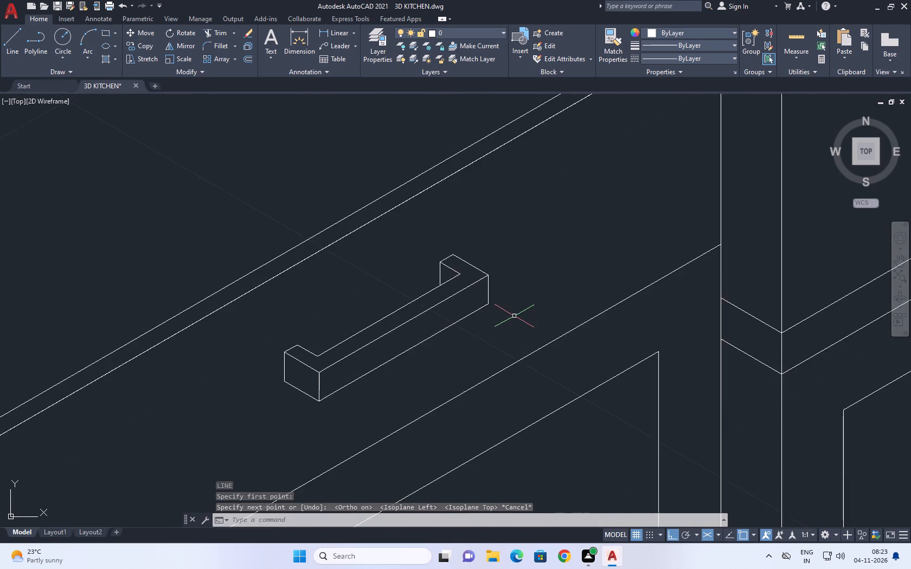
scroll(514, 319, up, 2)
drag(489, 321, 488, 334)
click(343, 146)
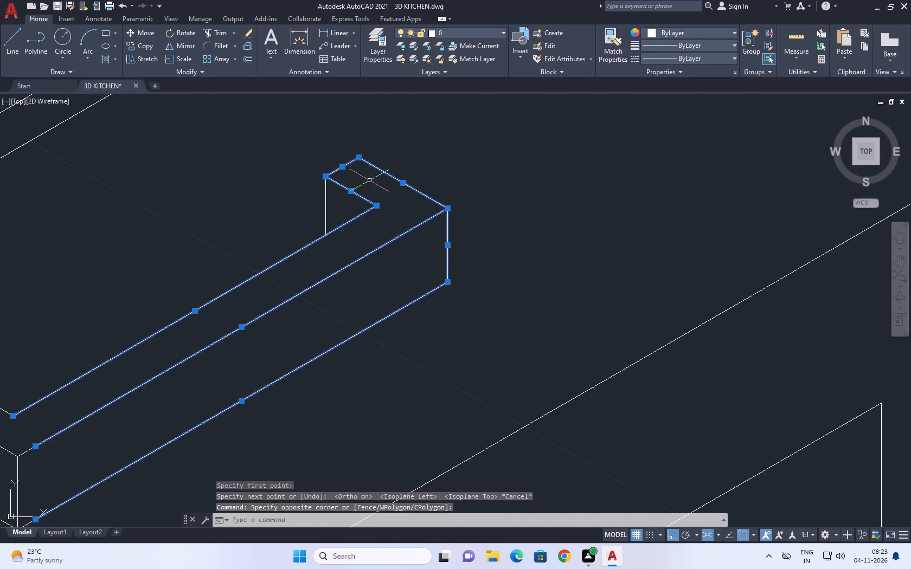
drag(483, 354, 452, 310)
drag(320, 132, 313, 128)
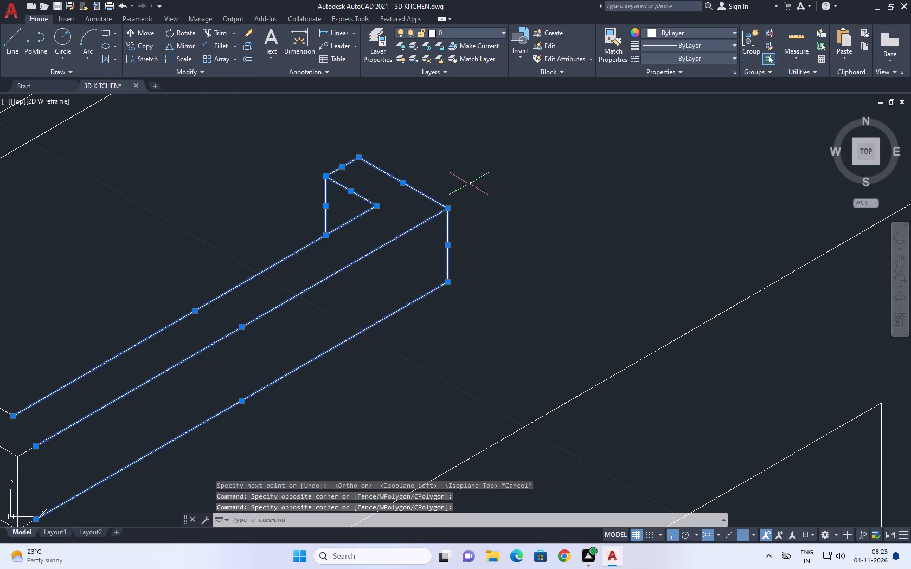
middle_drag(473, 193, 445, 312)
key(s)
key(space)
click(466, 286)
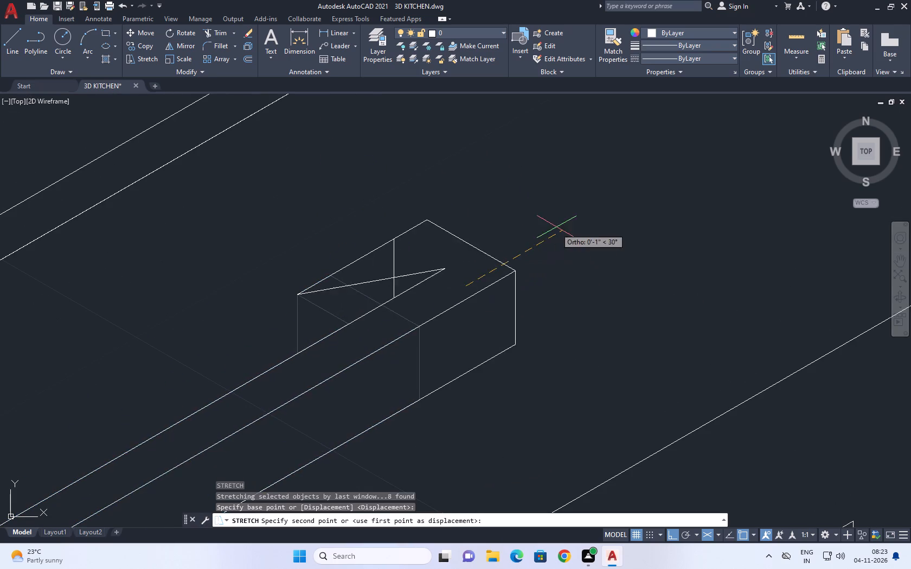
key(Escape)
Stretch the far end of the drawer handle, nearest the sink cabinet, slightly outward along the 30-degree isometric axis to lengthen it.
scroll(454, 256, down, 4)
scroll(453, 287, up, 2)
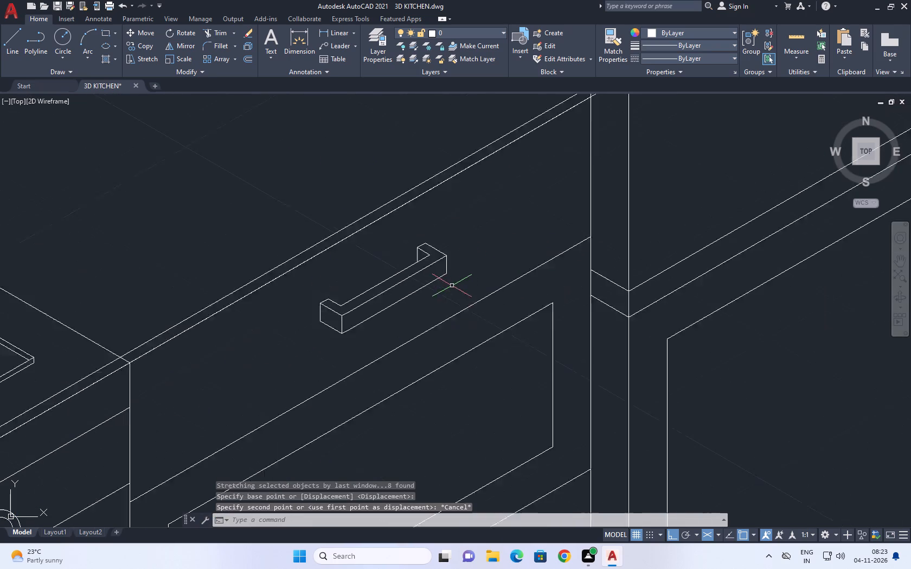
drag(456, 302, 452, 289)
click(385, 213)
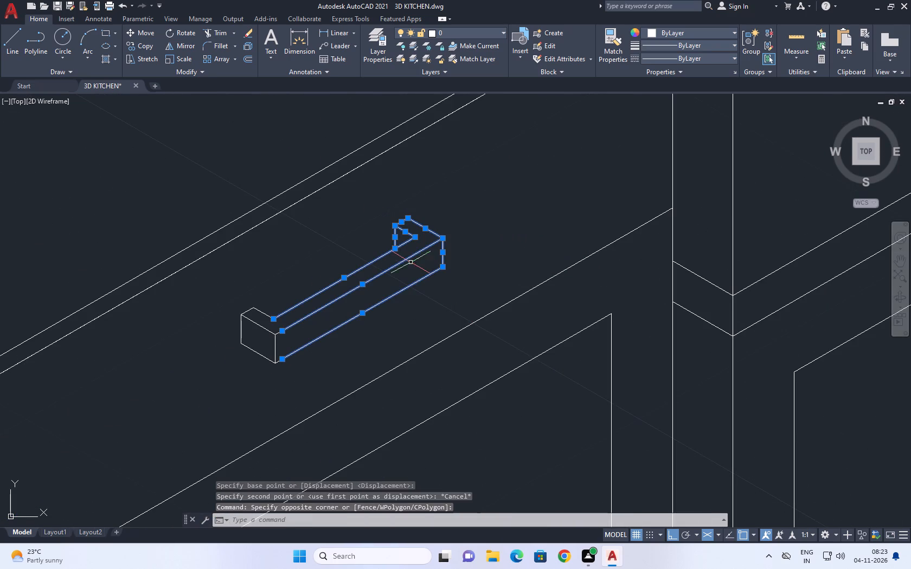
drag(447, 314, 441, 286)
click(393, 209)
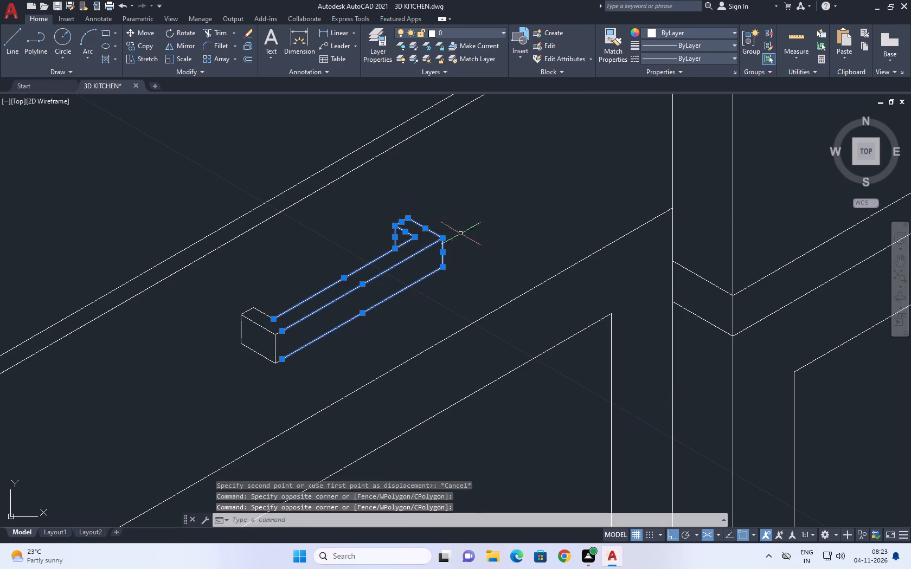
middle_drag(482, 239, 405, 290)
text(S)
key(space)
click(403, 270)
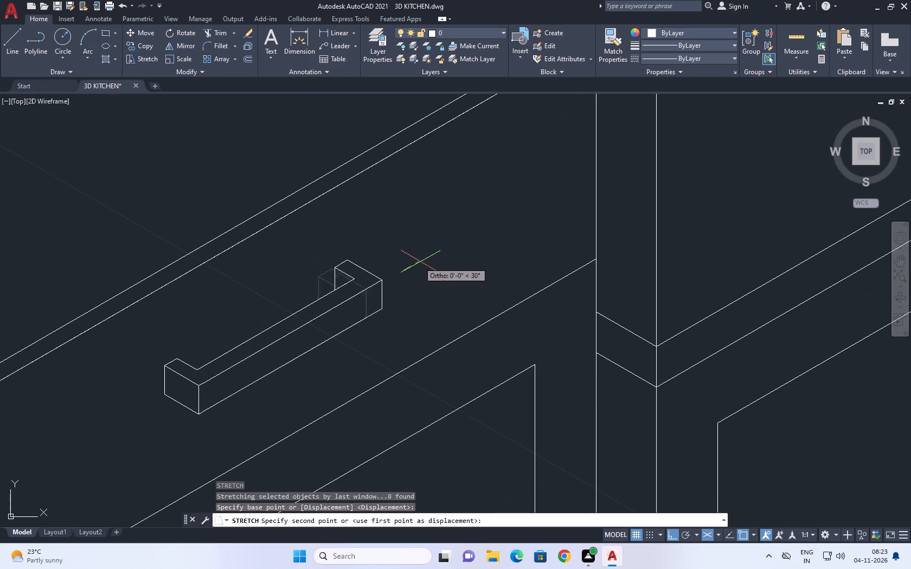
click(447, 247)
Convert the whole lengthened bar handle on the top drawer front into a block named DRAG.
scroll(454, 236, down, 2)
middle_click(482, 245)
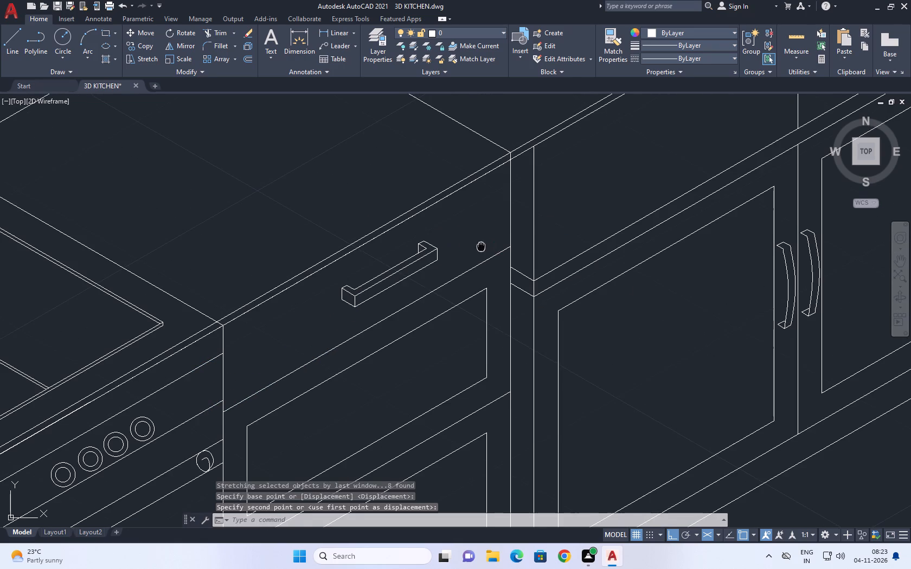
click(301, 187)
click(446, 331)
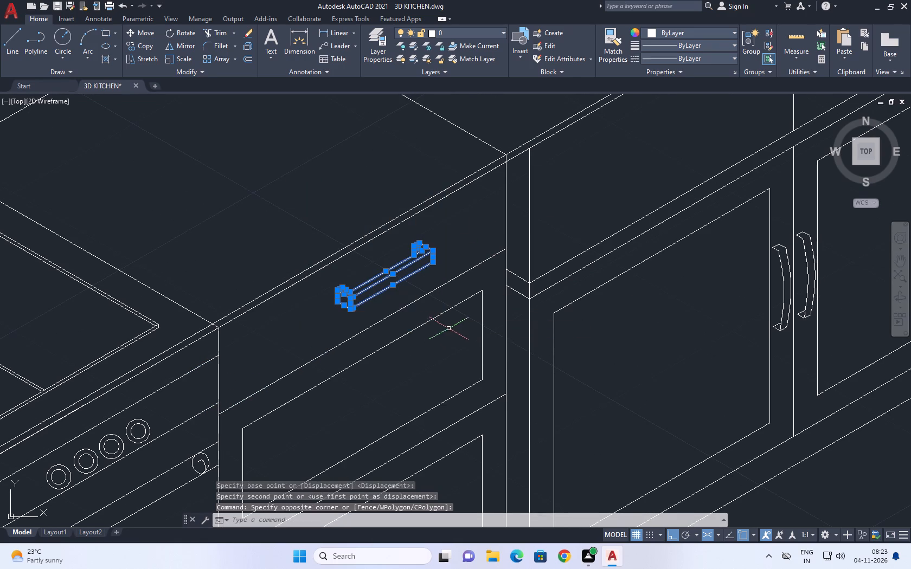
middle_drag(418, 315, 473, 293)
scroll(485, 290, down, 1)
middle_drag(493, 294, 494, 308)
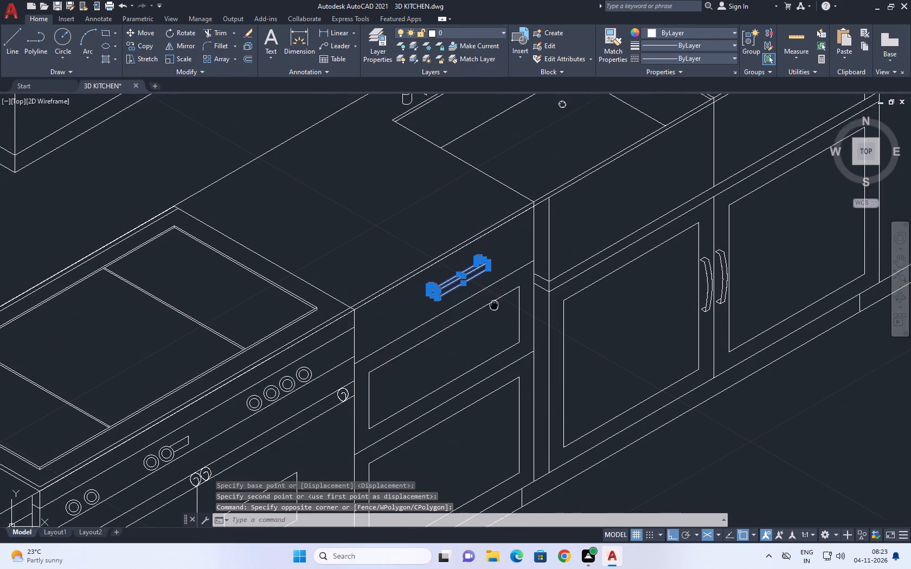
middle_drag(494, 308, 492, 324)
key(b)
key(space)
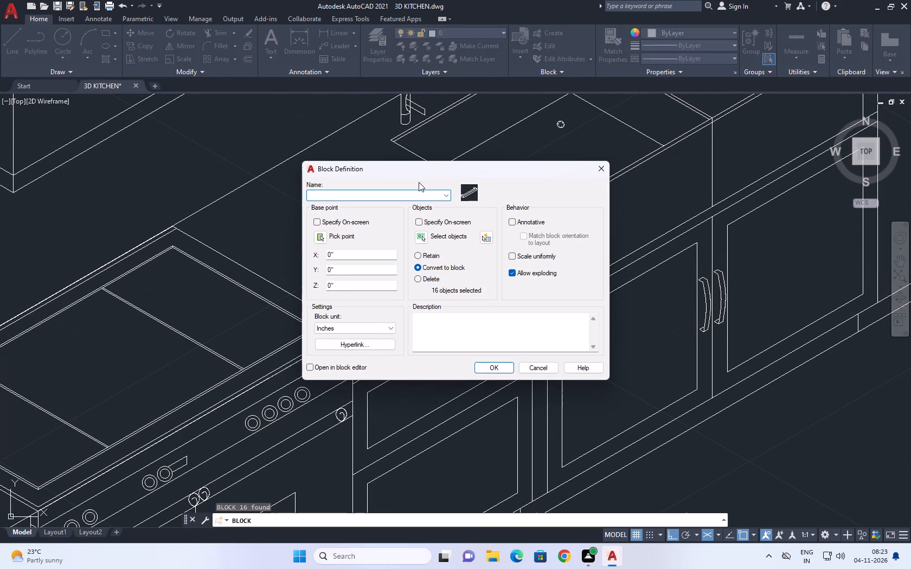
key(r)
key(o)
key(BackSpace)
key(BackSpace)
key(BackSpace)
key(k)
key(BackSpace)
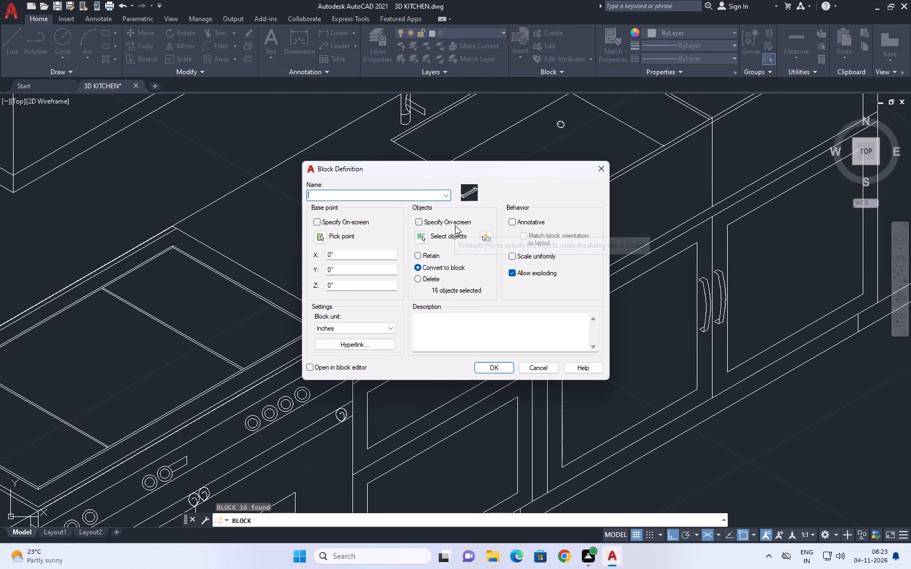
key(d)
text(RAG)
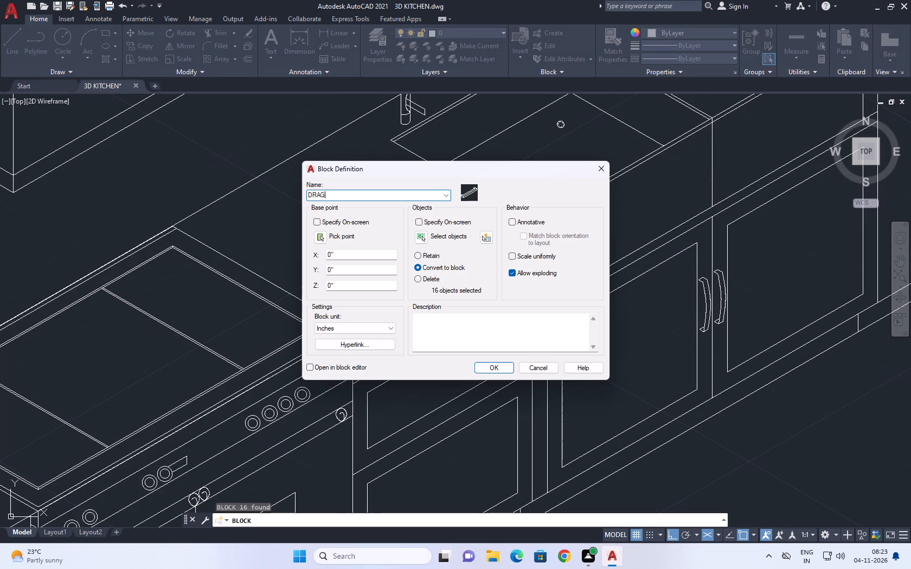
click(508, 368)
Move the handle block slightly towards the cooker along the 210-degree isometric axis on the top drawer front.
scroll(466, 303, up, 2)
drag(456, 327, 447, 320)
click(432, 298)
text(M)
key(space)
click(553, 225)
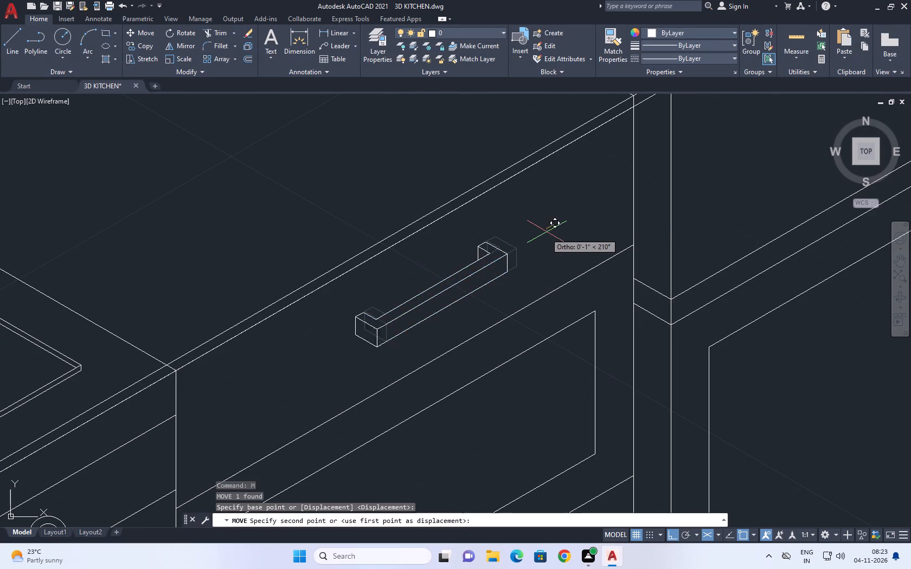
click(529, 243)
Move the handle block about 3" along the 120-degree isometric axis, up against the countertop edge.
click(288, 176)
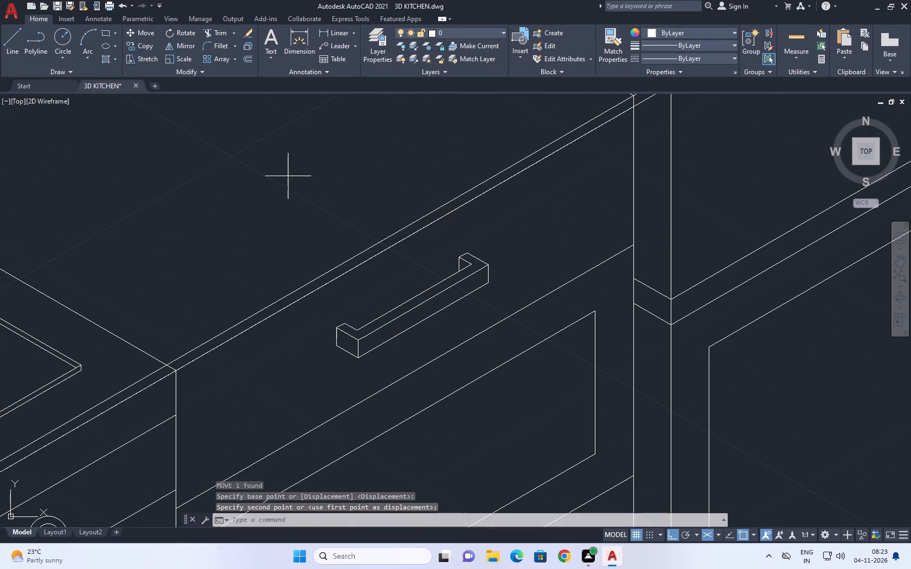
click(557, 408)
key(m)
key(space)
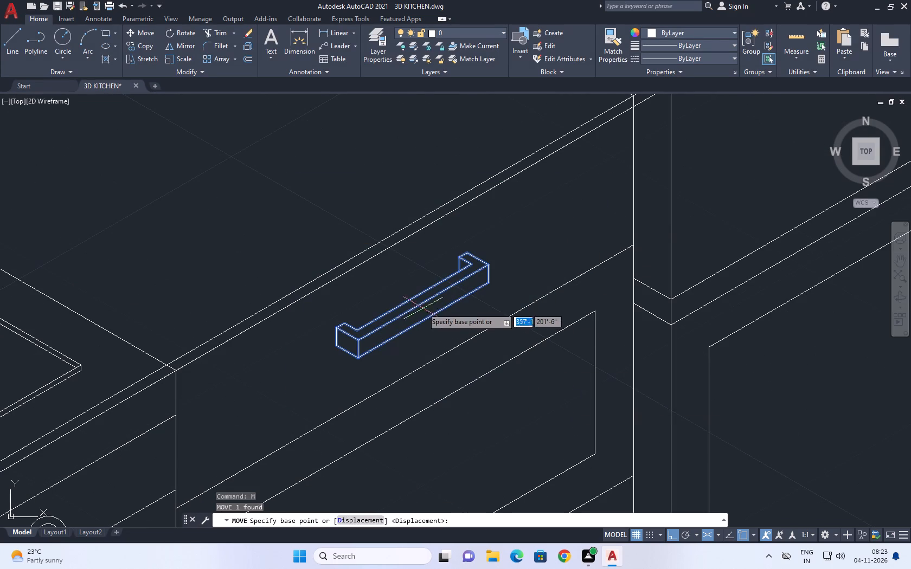
click(412, 299)
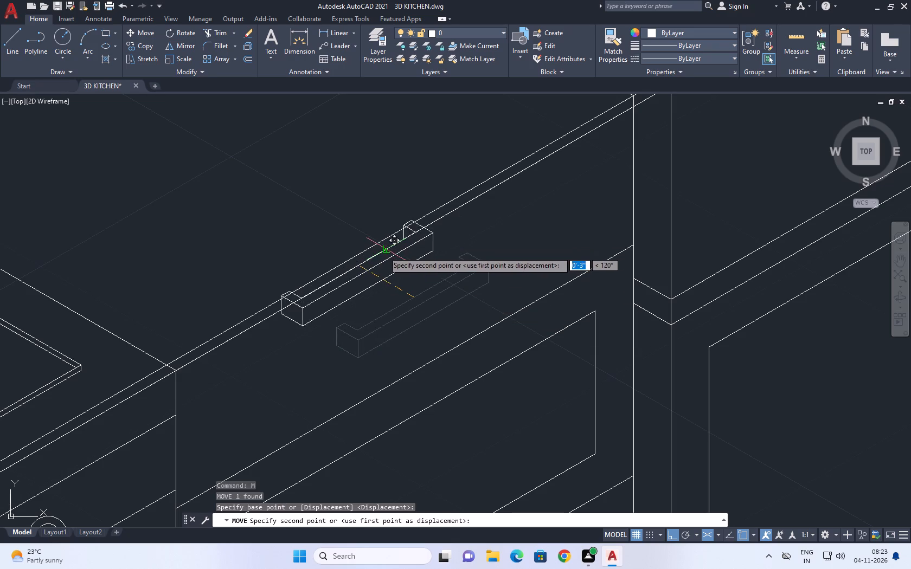
click(384, 251)
Lower the handle block about 2" straight down from the countertop edge onto the top drawer front, using the right isoplane.
click(293, 196)
click(513, 353)
middle_drag(417, 285, 430, 216)
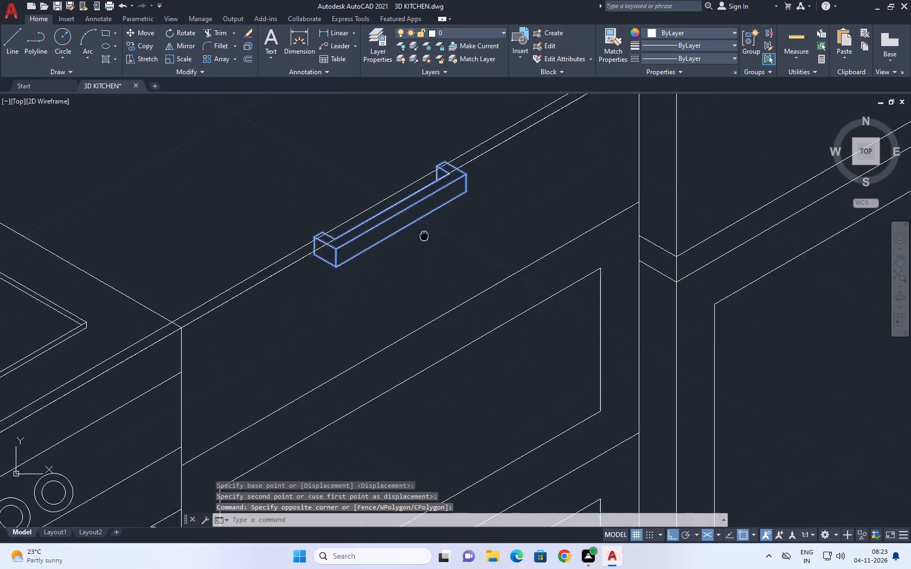
middle_drag(430, 216, 433, 209)
text(M)
key(space)
click(434, 222)
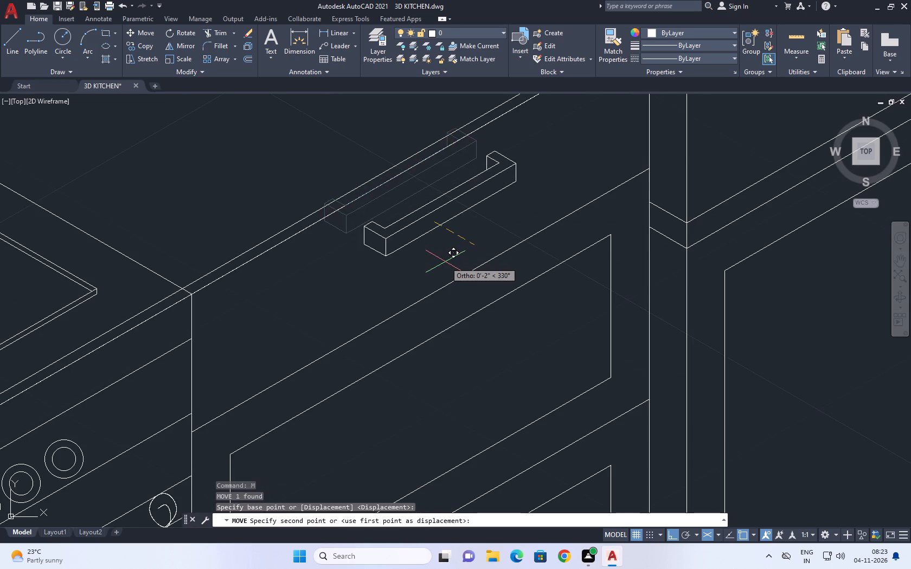
key(F5)
click(448, 262)
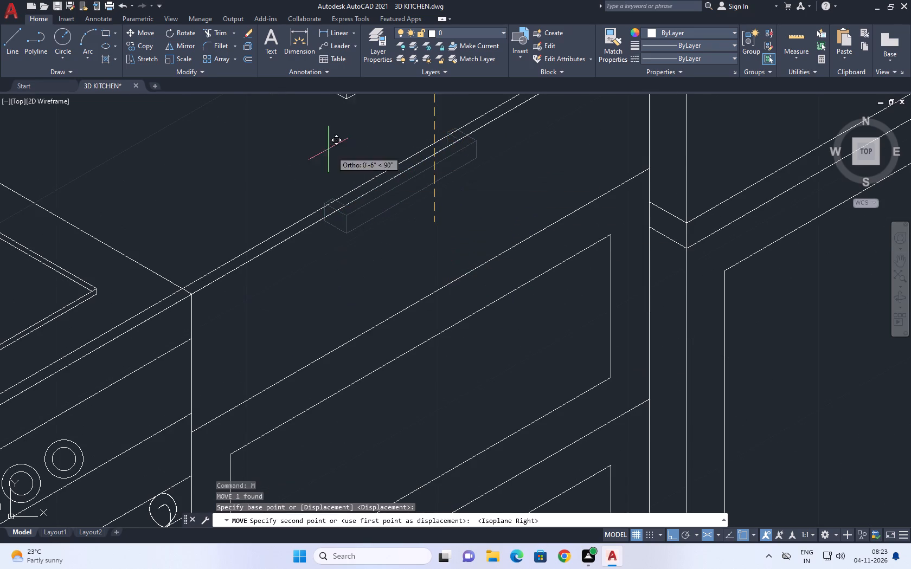
click(432, 279)
Copy the handle block straight down onto the middle and bottom drawers, about 8" and 1'-9" below the original.
click(275, 140)
click(526, 327)
middle_drag(458, 295, 465, 254)
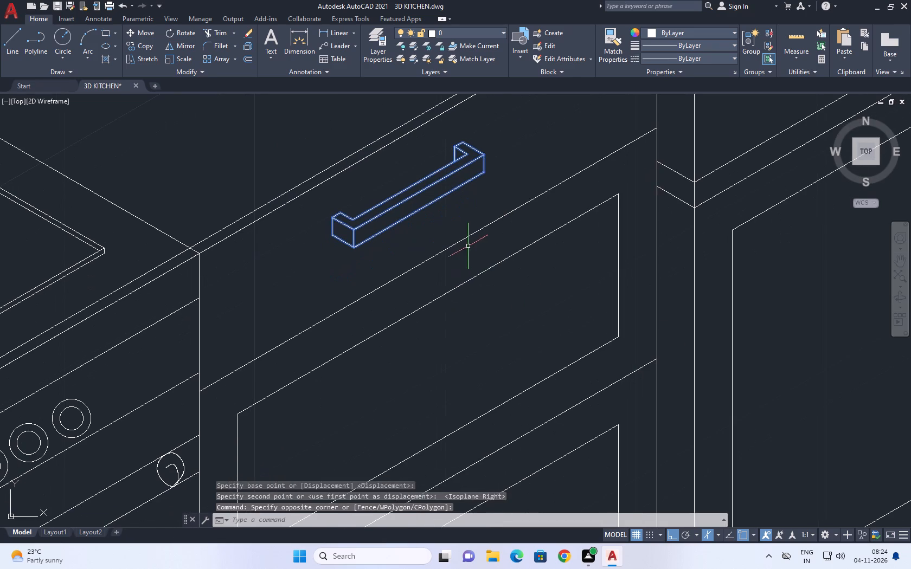
key(c)
key(o)
key(space)
click(466, 223)
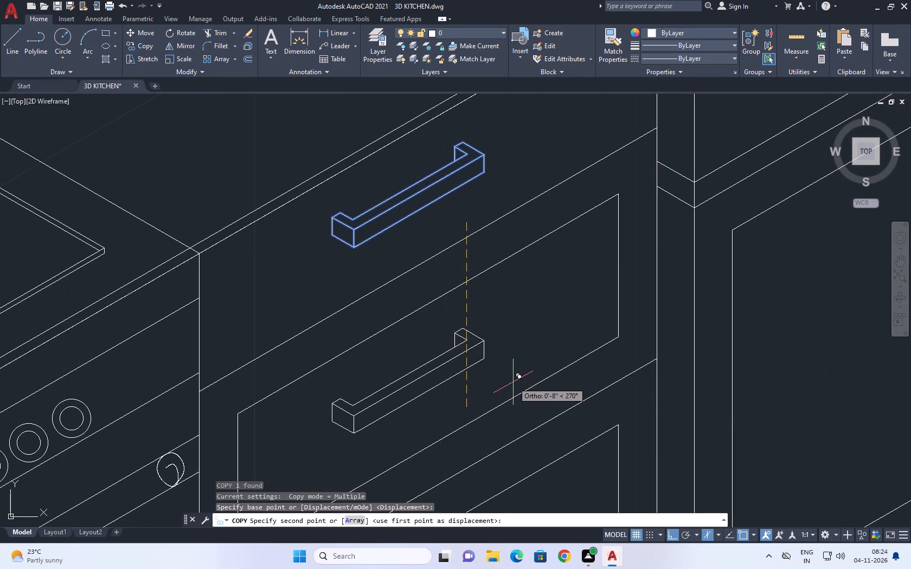
click(513, 382)
scroll(512, 237, down, 3)
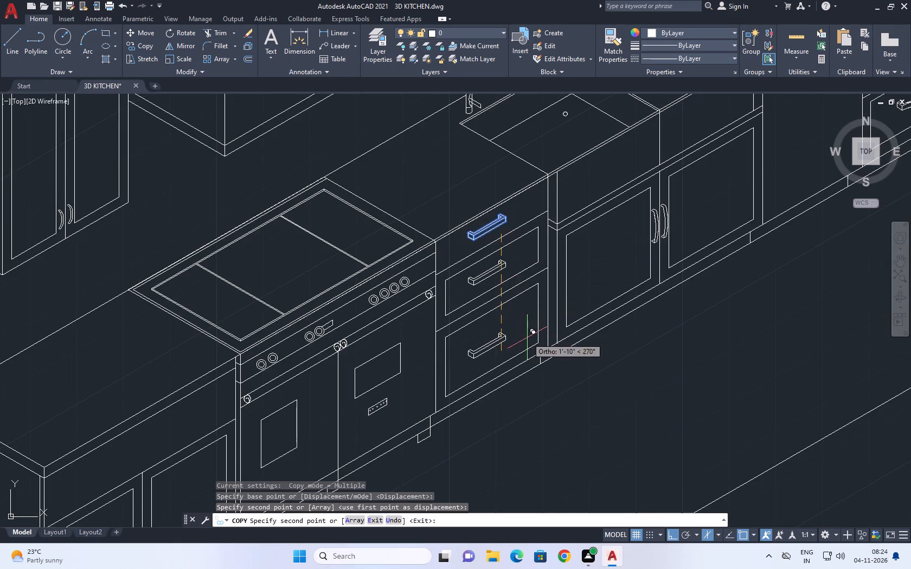
click(528, 332)
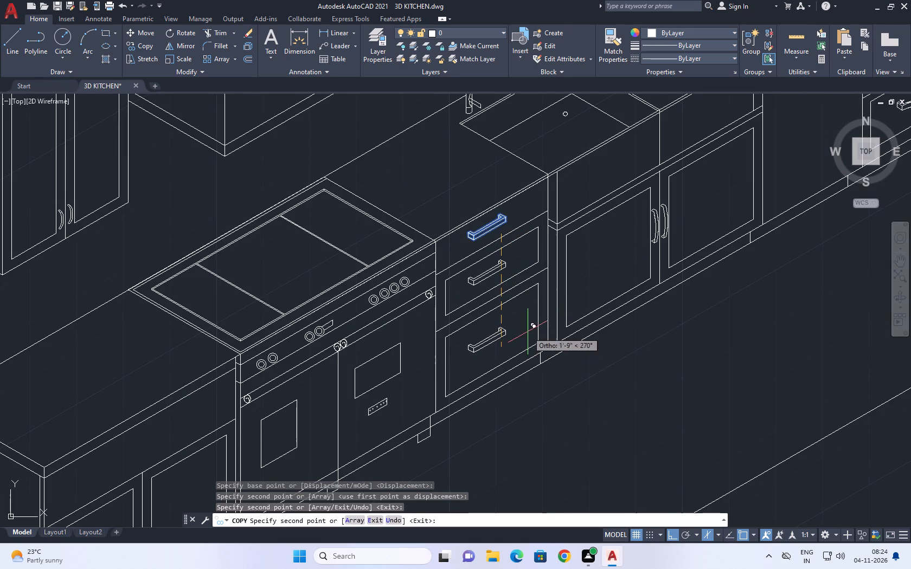
key(space)
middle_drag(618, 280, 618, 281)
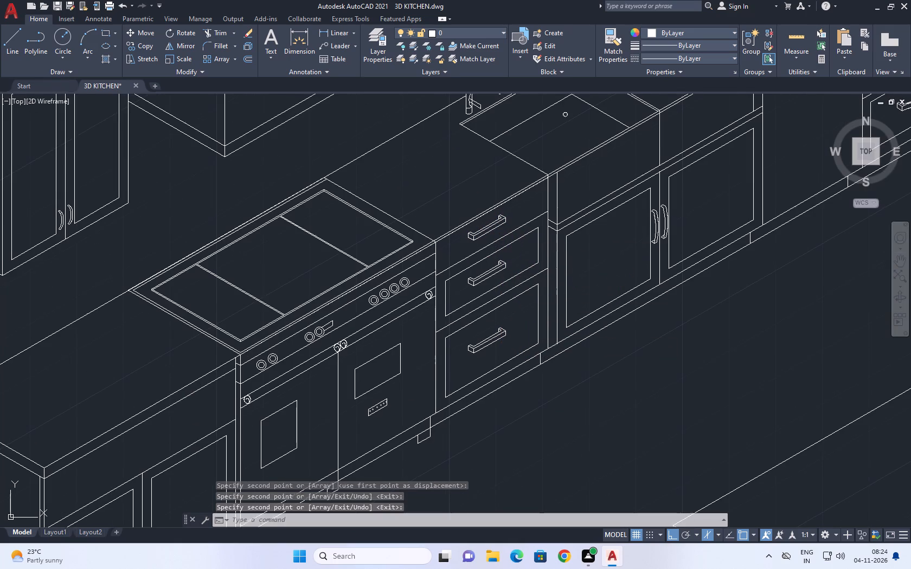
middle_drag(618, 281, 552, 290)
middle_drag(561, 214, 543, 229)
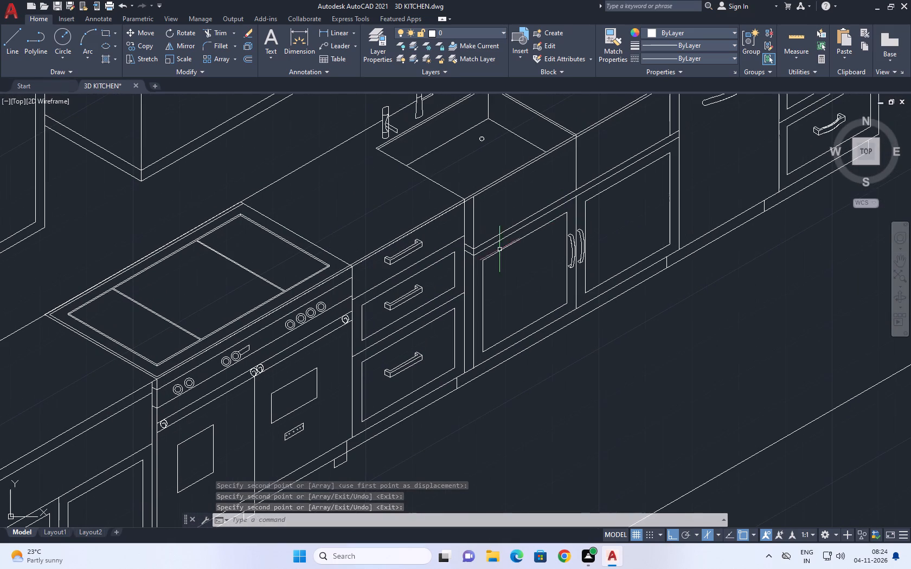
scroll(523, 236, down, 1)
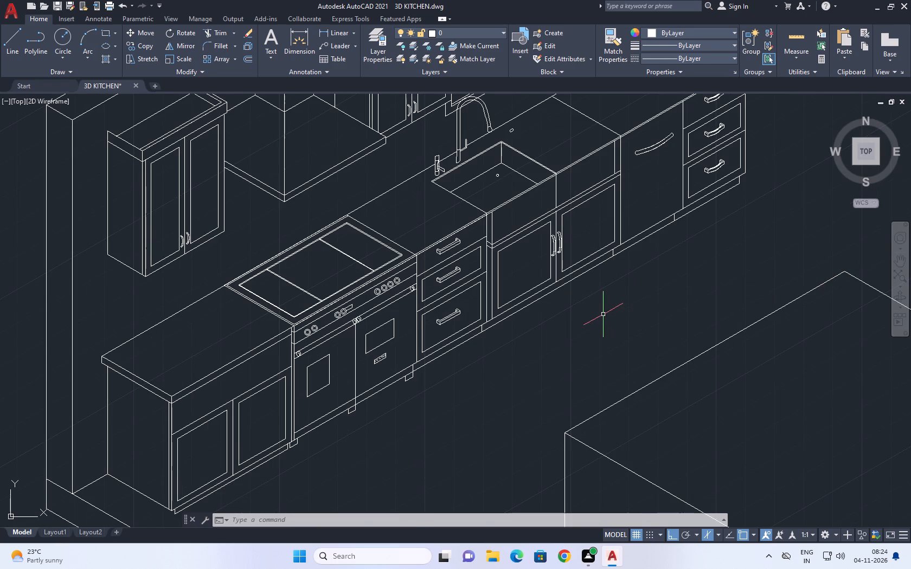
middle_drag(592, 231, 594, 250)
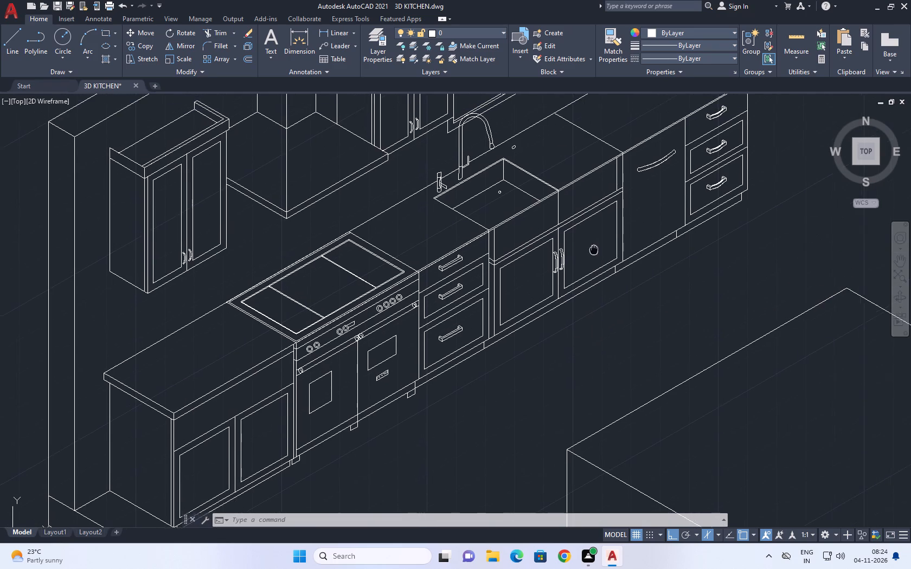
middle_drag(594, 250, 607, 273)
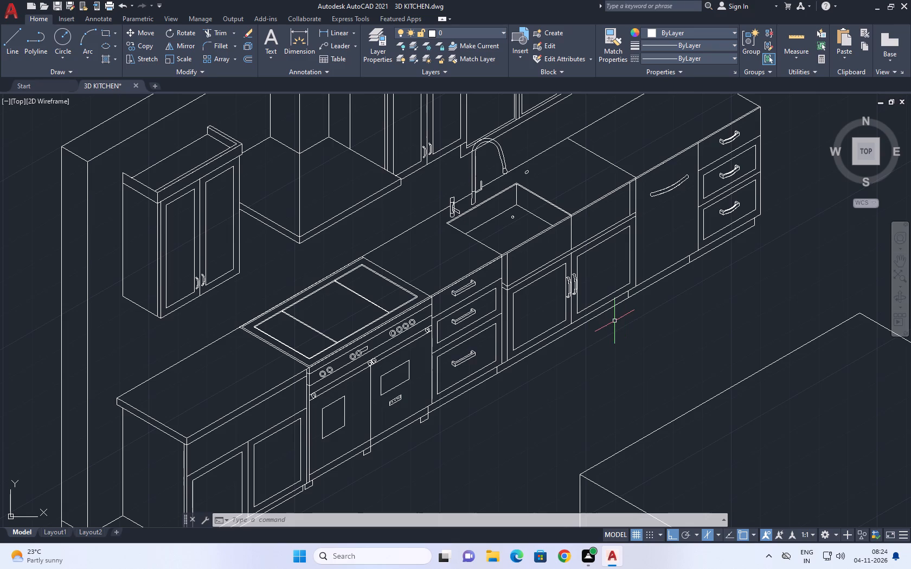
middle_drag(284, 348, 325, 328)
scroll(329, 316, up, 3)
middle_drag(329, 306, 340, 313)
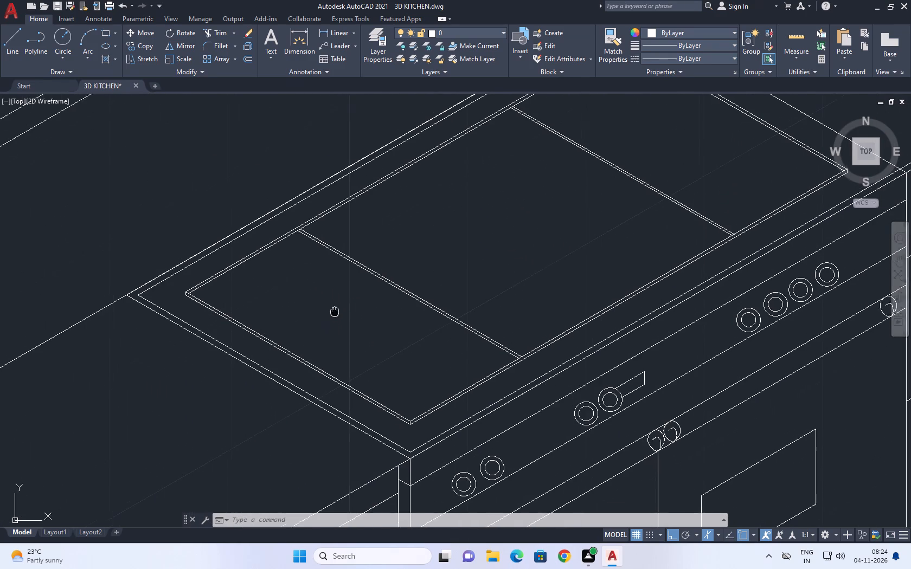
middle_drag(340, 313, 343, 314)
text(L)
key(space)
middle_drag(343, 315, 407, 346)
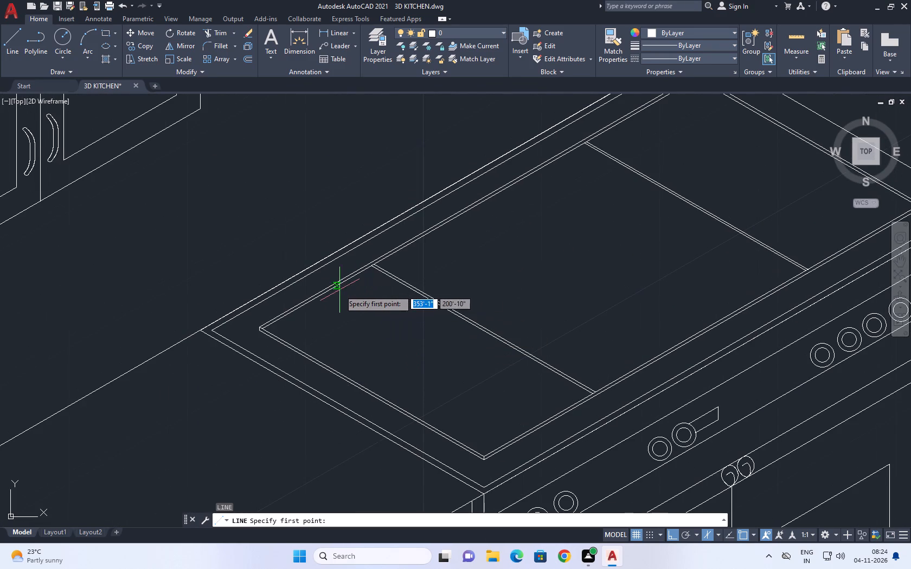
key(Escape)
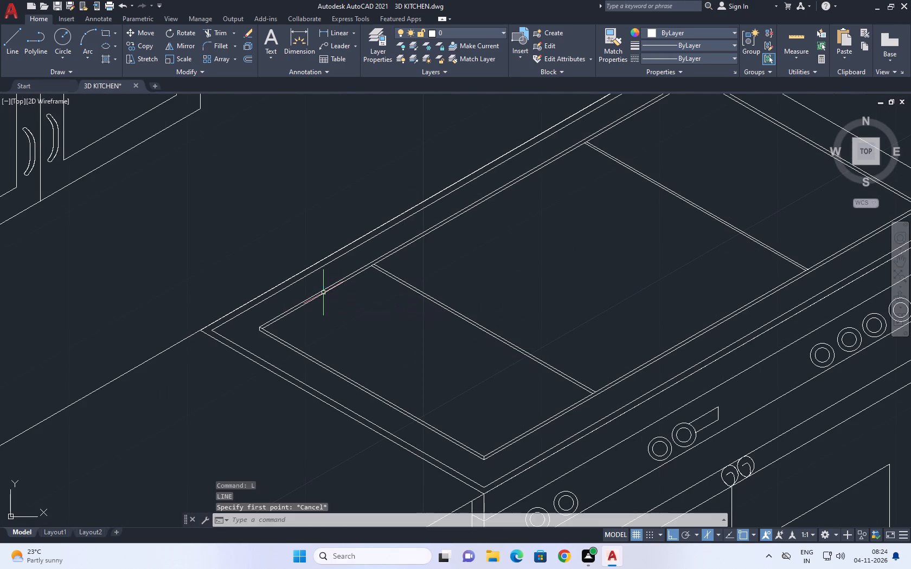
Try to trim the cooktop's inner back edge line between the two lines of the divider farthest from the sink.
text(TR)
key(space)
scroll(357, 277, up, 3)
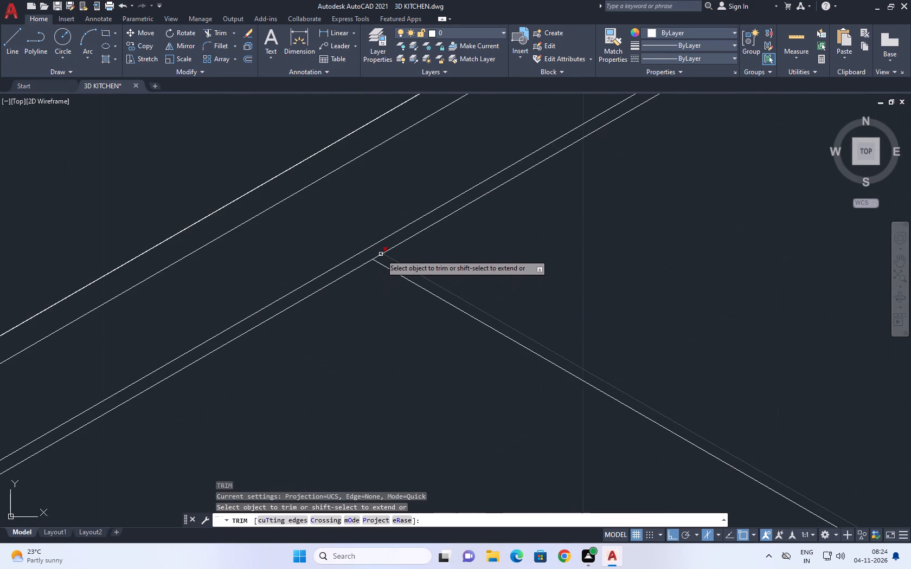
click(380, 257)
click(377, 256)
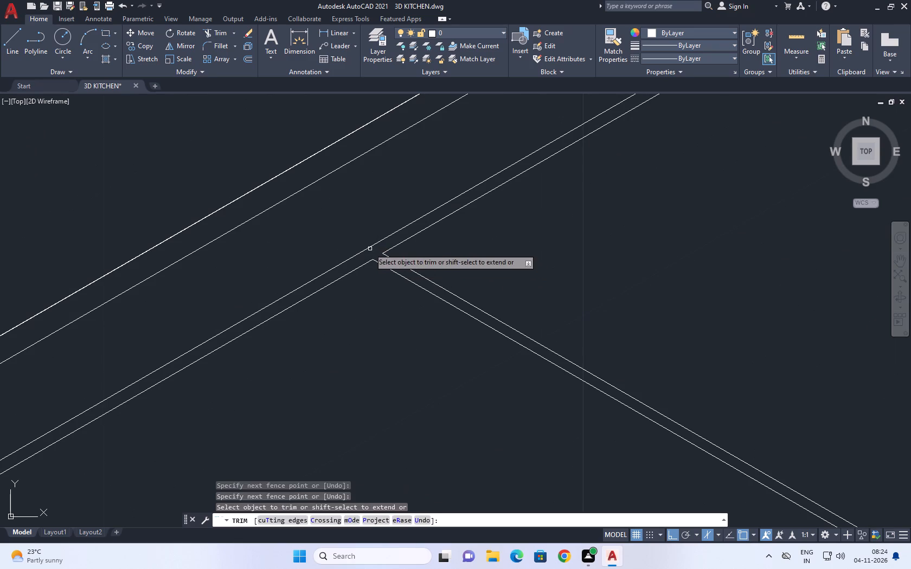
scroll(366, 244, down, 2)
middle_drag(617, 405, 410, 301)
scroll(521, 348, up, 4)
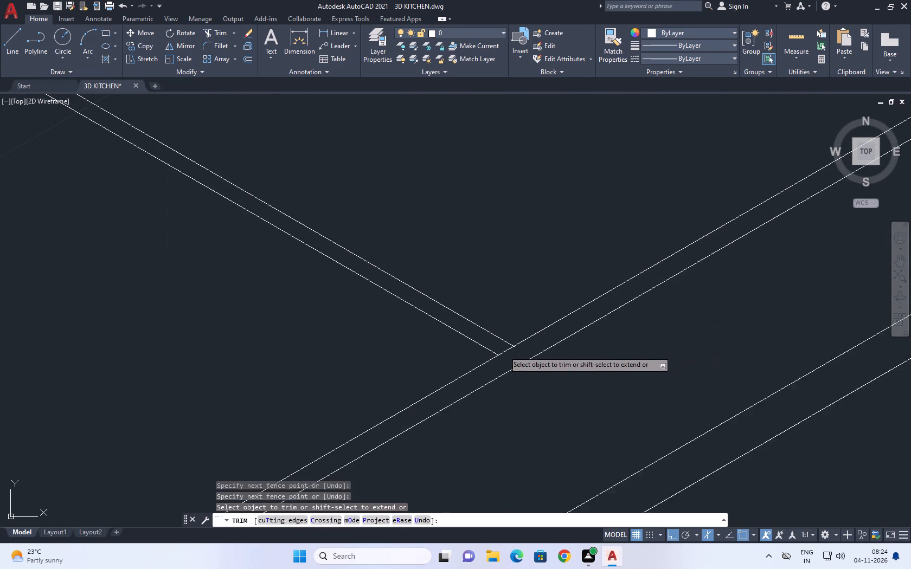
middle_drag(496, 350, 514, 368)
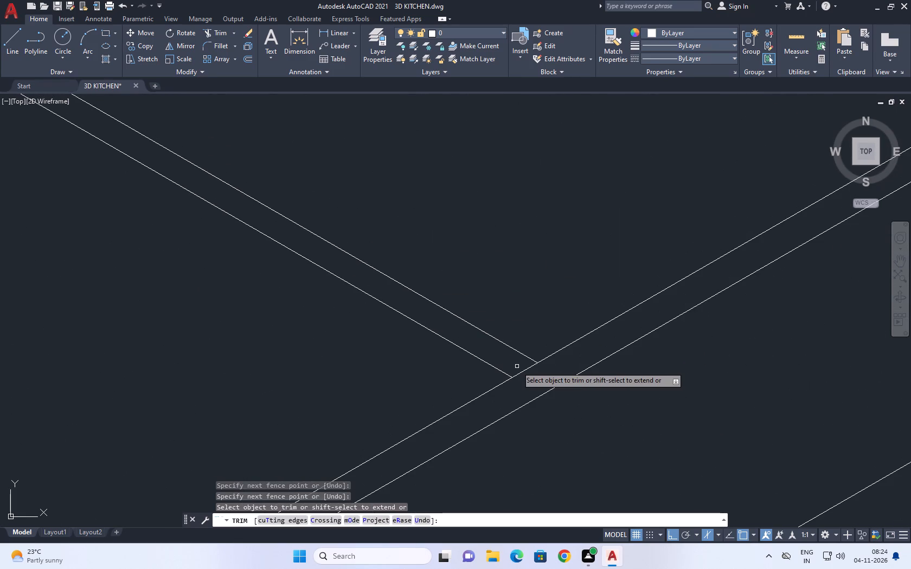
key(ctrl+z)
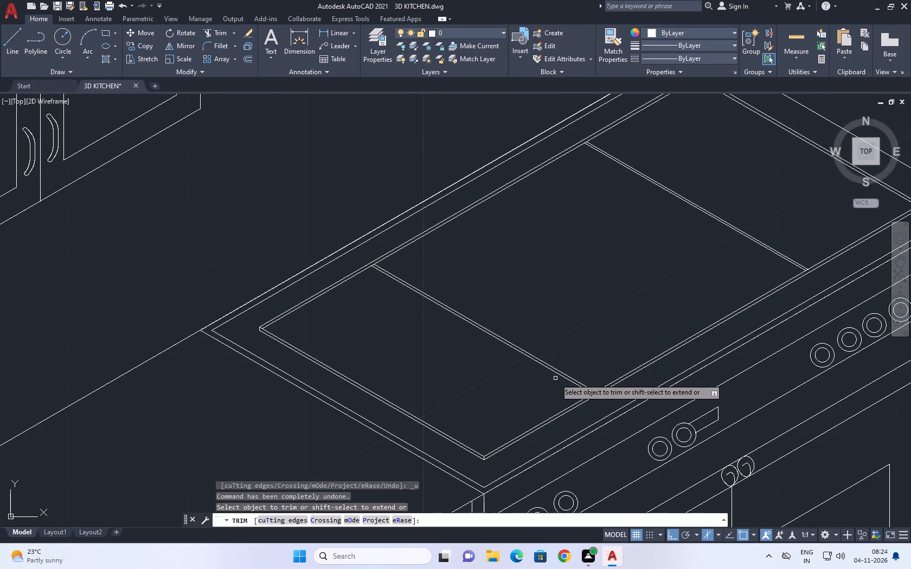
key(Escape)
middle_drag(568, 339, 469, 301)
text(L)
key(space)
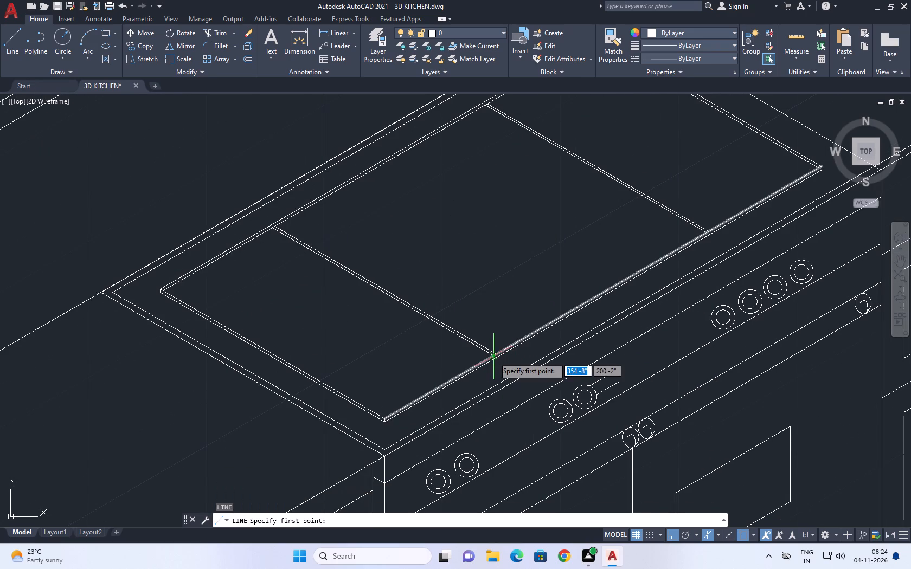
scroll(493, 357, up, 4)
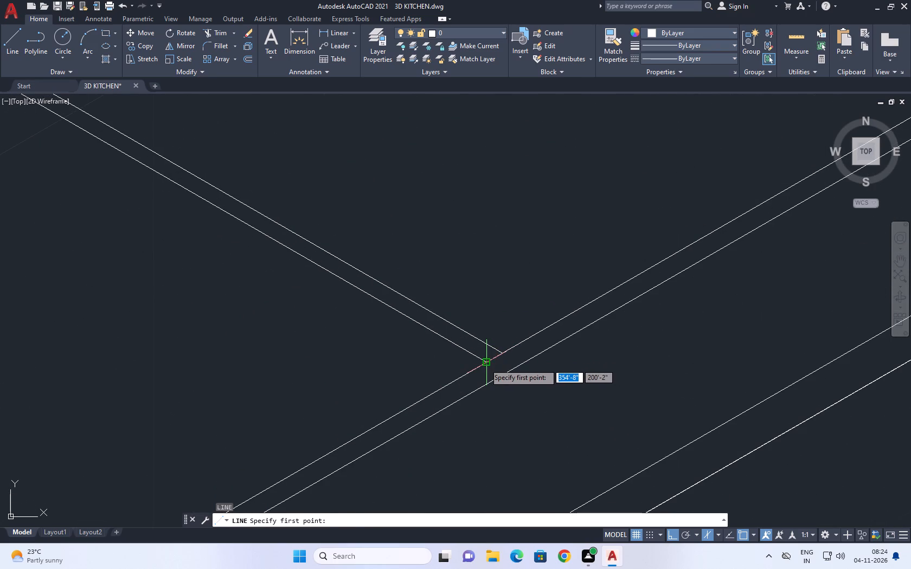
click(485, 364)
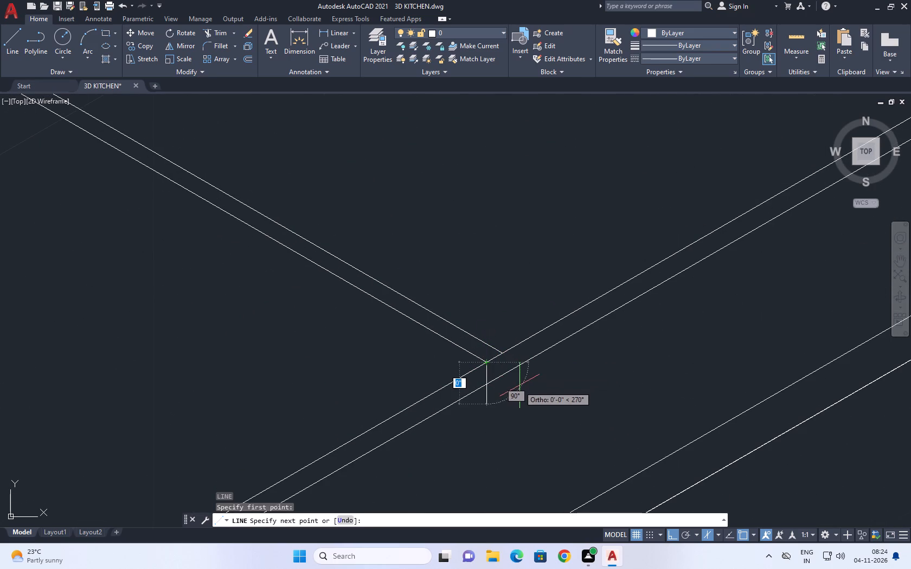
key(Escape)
Extend one line of each of the two cooktop dividers to the outer line of the cooktop's front inner border.
text(EX)
key(space)
click(473, 358)
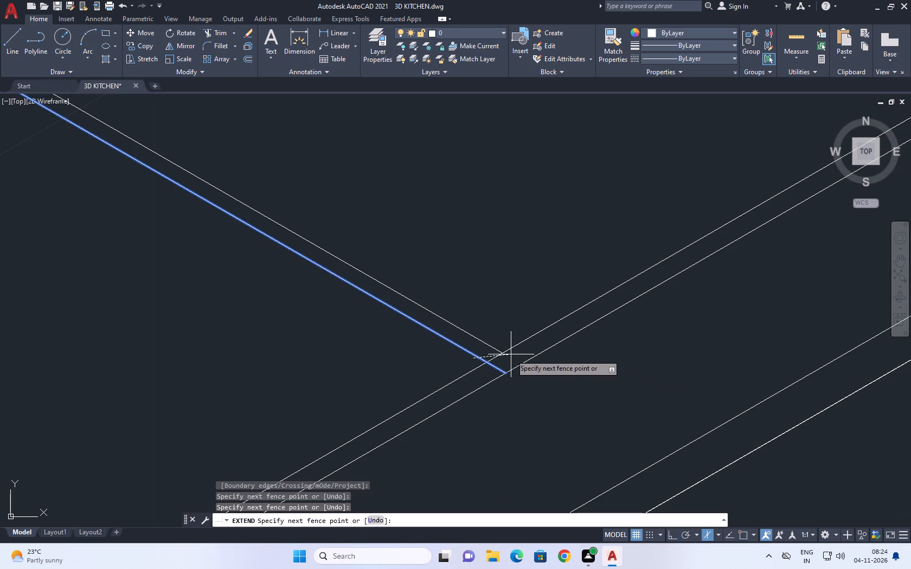
click(494, 359)
scroll(500, 355, down, 4)
middle_drag(686, 275, 469, 328)
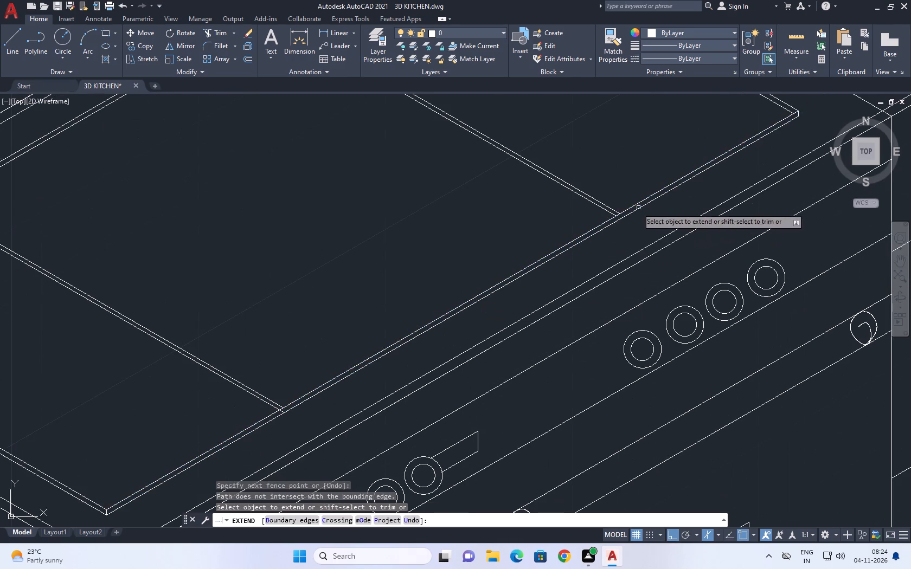
click(613, 211)
key(Escape)
From the front joint of the divider farthest from the drawers, draw a line about 1" up and about 1'-6" at 30 degrees past the other divider.
middle_drag(431, 263, 469, 219)
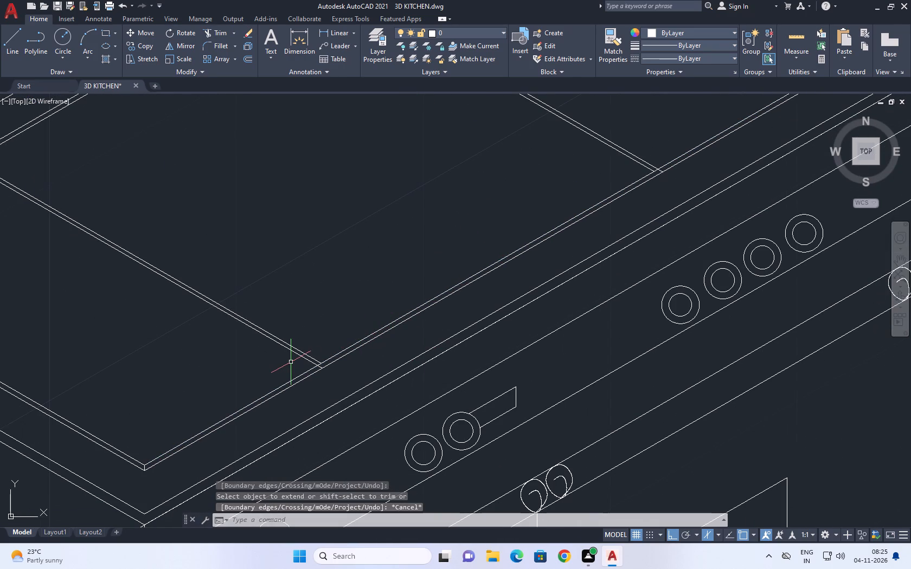
key(l)
key(space)
scroll(307, 363, up, 2)
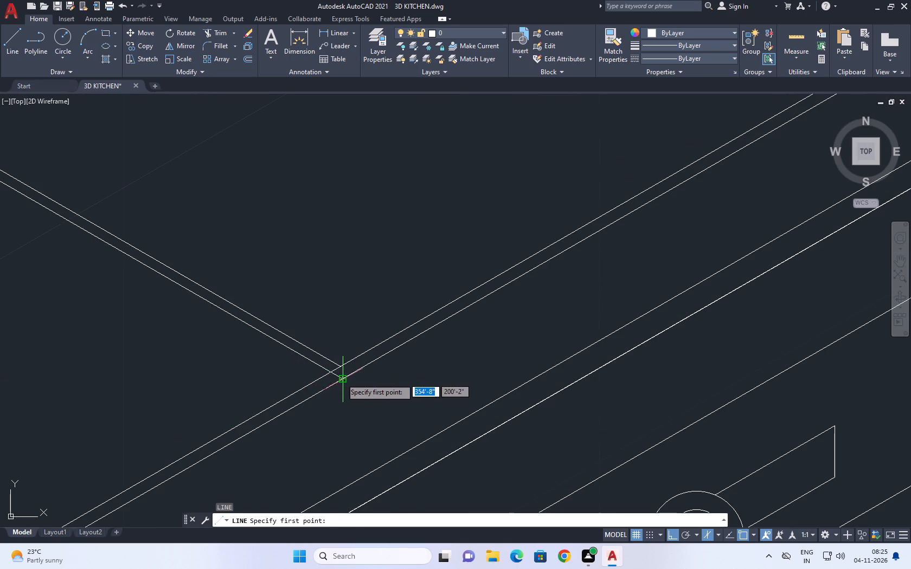
click(341, 379)
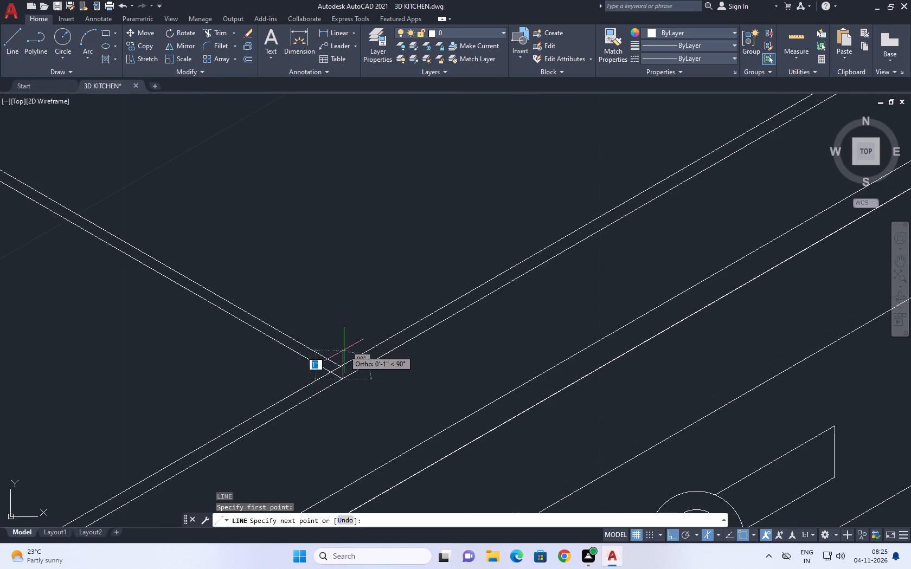
click(344, 350)
scroll(398, 331, down, 1)
middle_drag(538, 234, 224, 379)
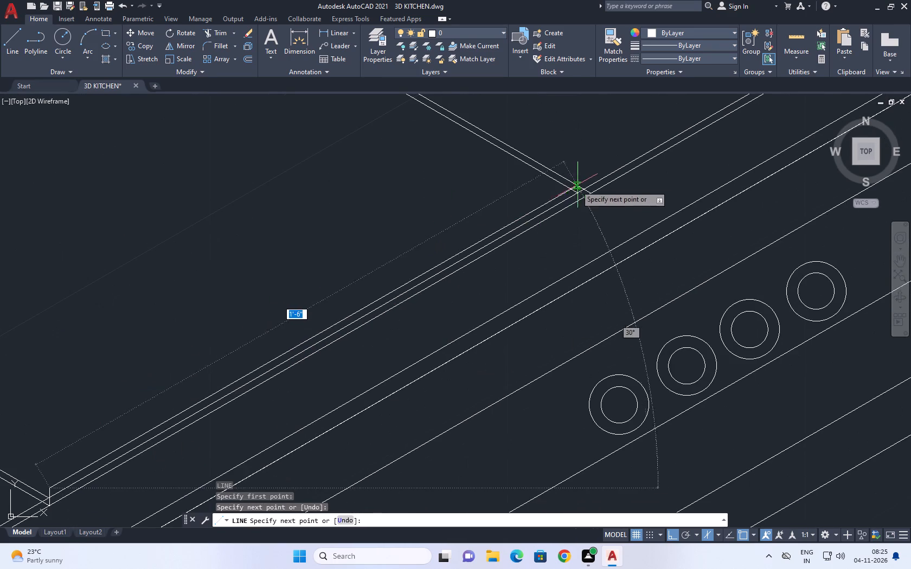
scroll(585, 182, up, 2)
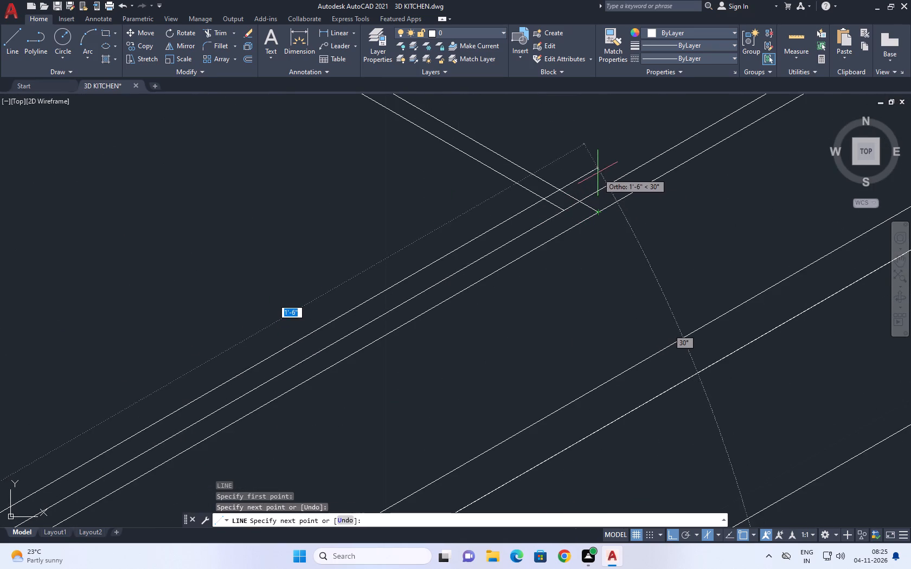
click(601, 169)
key(space)
Draw a vertical line up from the front joint of the divider nearest the drawers, past the end of the new 30-degree line.
key(space)
click(601, 212)
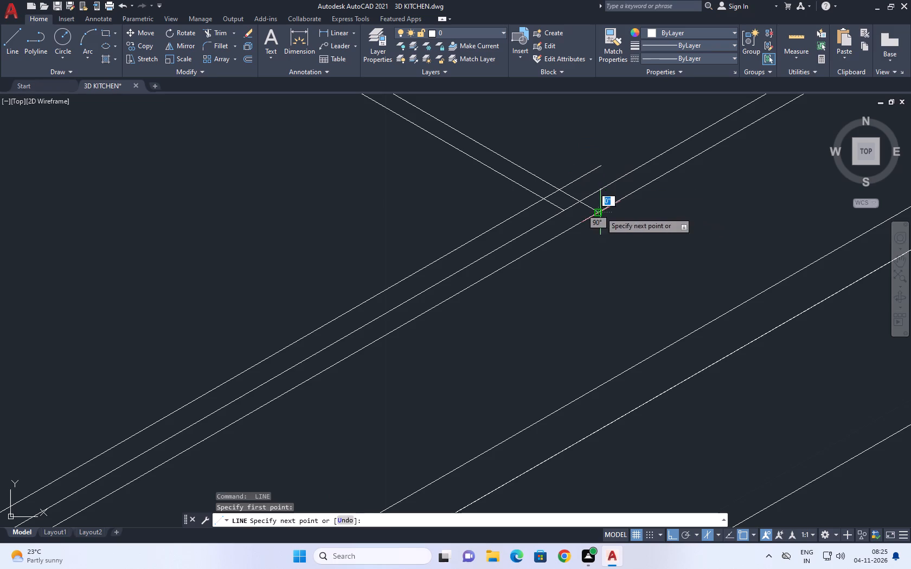
middle_drag(591, 147, 592, 206)
click(598, 172)
key(space)
Trim the vertical line's overshoot and the leftover border and divider segments at the front joint of the divider nearest the drawers.
key(t)
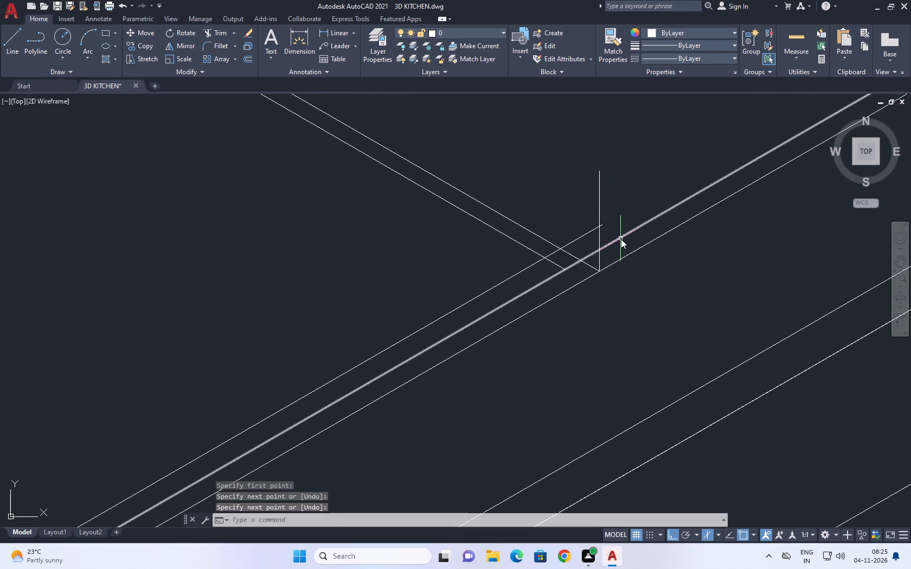
key(r)
key(space)
scroll(625, 261, up, 3)
click(524, 158)
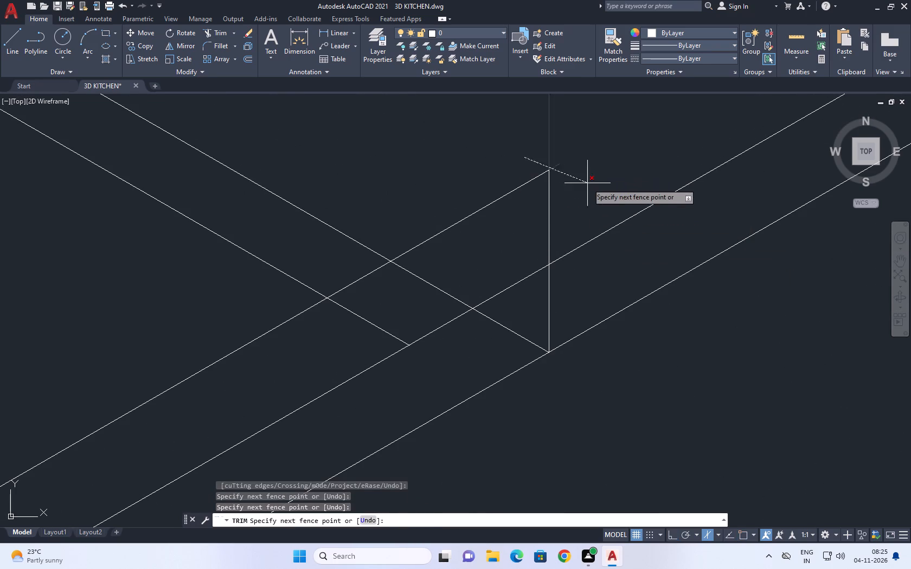
click(587, 185)
scroll(581, 180, down, 4)
click(558, 205)
click(567, 198)
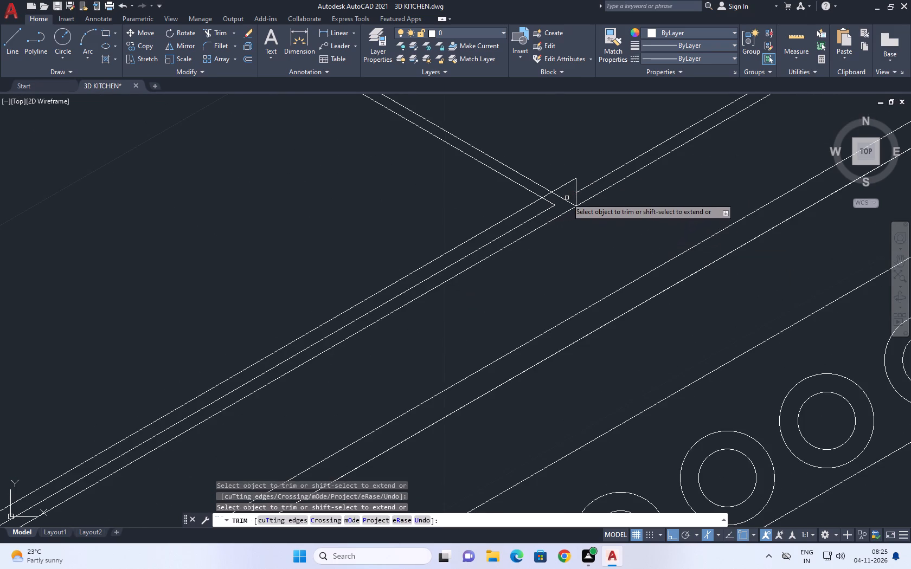
click(556, 205)
click(566, 197)
click(548, 206)
scroll(557, 199, down, 4)
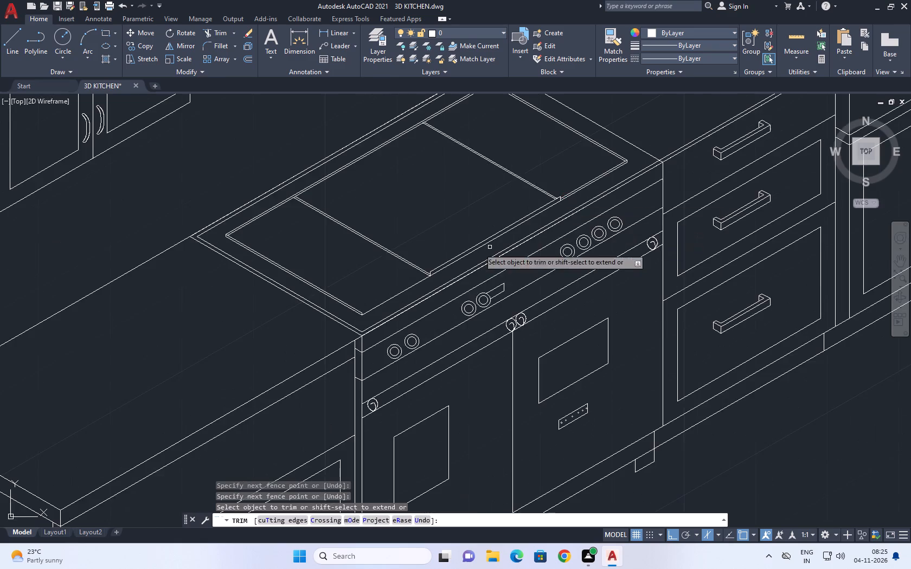
middle_drag(435, 261, 470, 255)
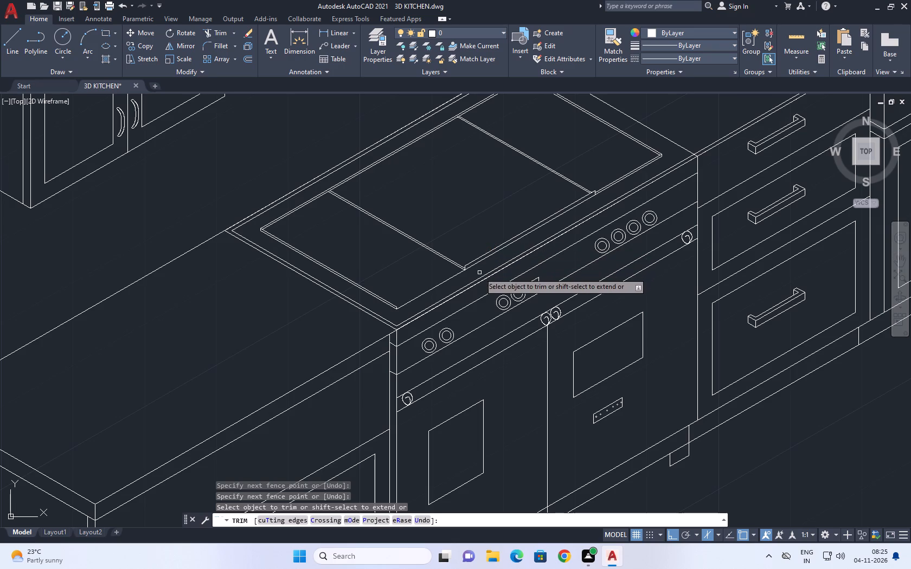
key(Escape)
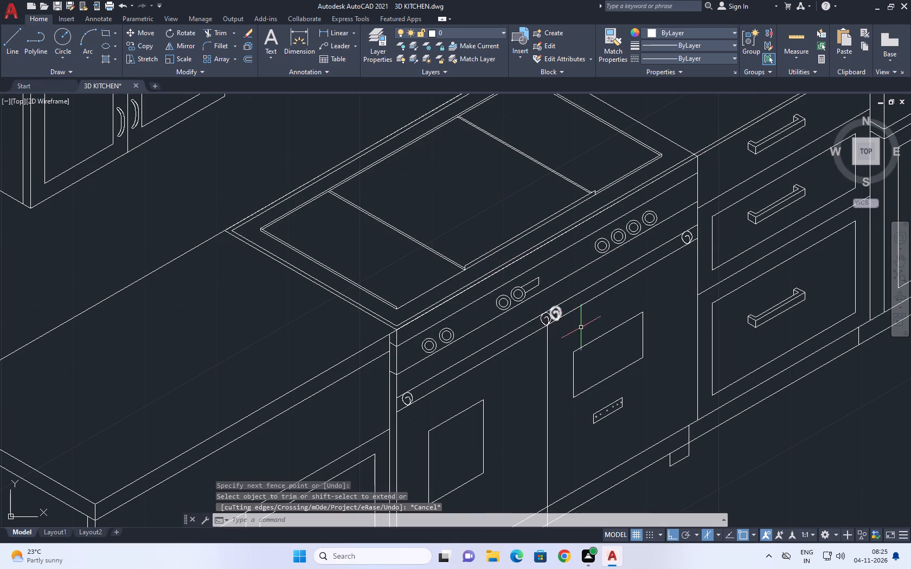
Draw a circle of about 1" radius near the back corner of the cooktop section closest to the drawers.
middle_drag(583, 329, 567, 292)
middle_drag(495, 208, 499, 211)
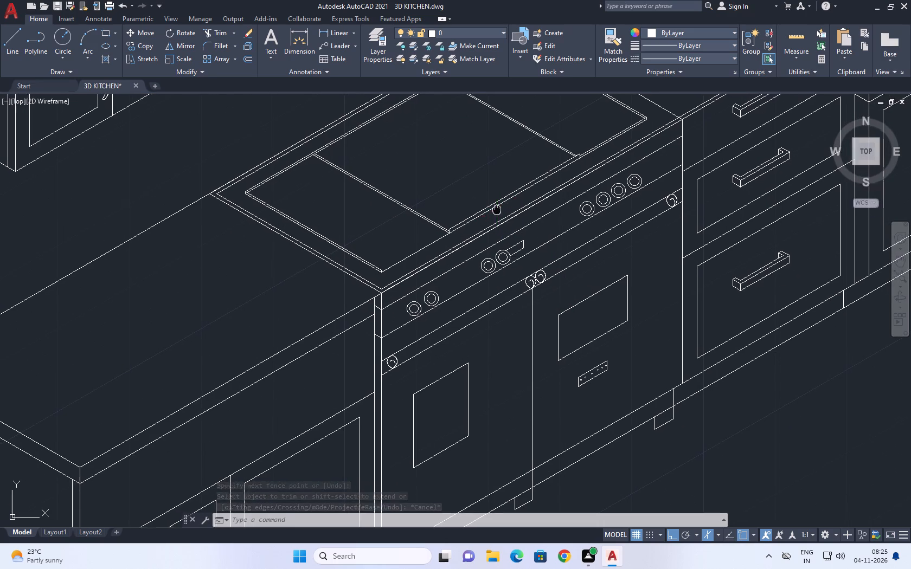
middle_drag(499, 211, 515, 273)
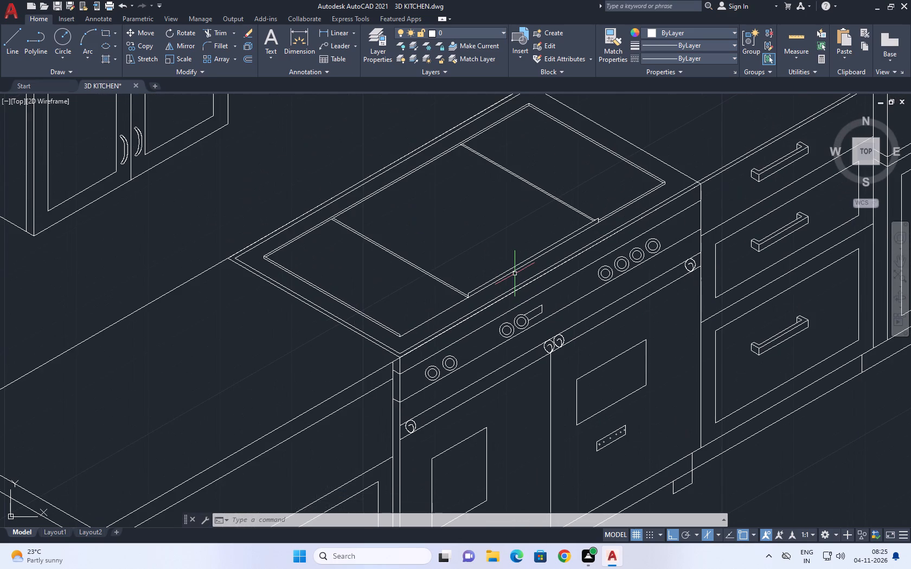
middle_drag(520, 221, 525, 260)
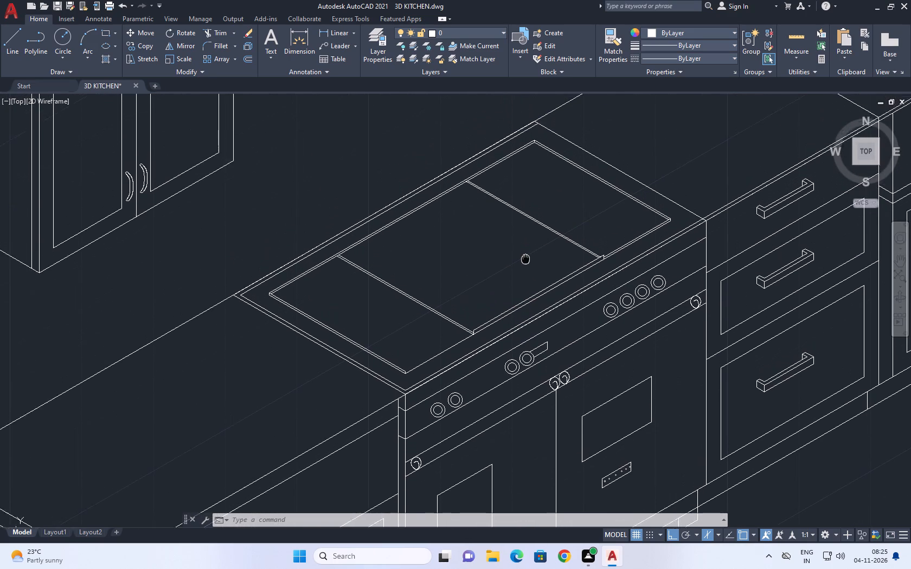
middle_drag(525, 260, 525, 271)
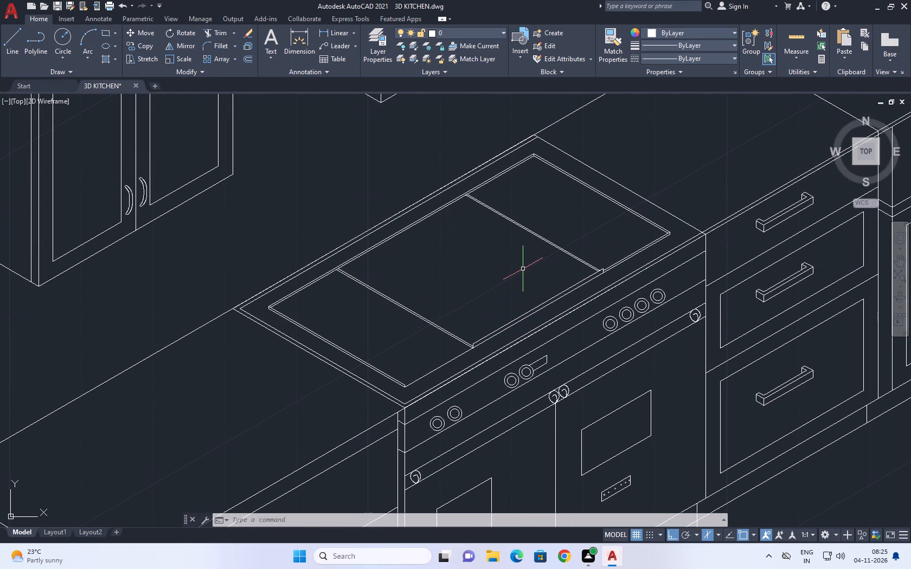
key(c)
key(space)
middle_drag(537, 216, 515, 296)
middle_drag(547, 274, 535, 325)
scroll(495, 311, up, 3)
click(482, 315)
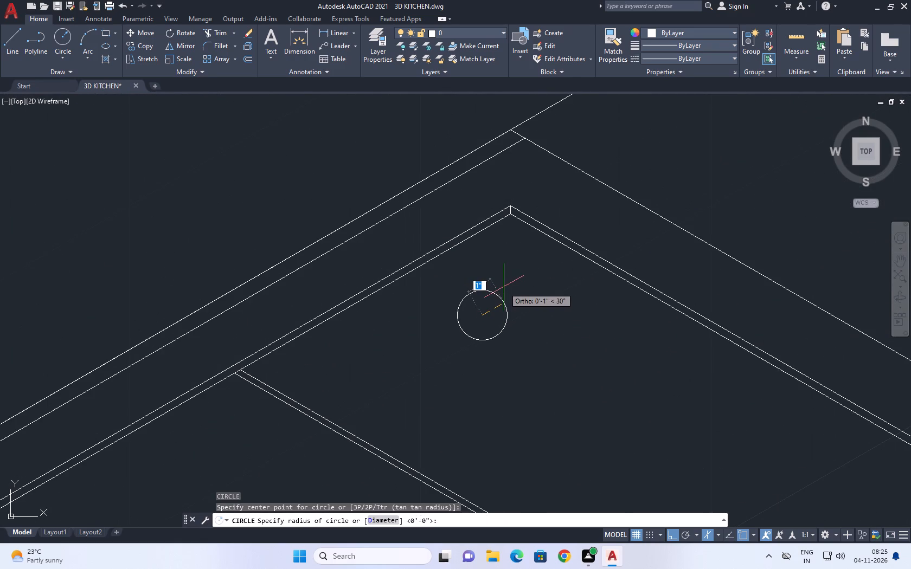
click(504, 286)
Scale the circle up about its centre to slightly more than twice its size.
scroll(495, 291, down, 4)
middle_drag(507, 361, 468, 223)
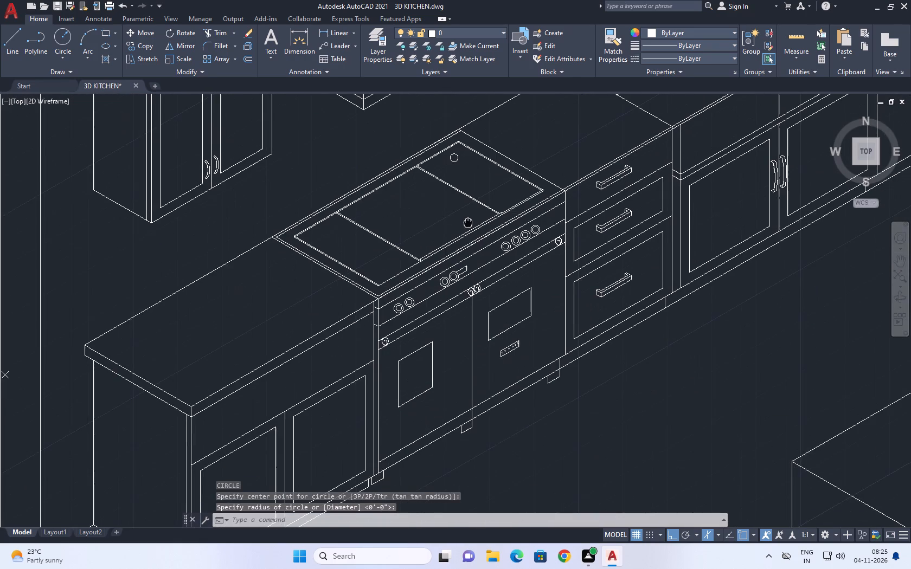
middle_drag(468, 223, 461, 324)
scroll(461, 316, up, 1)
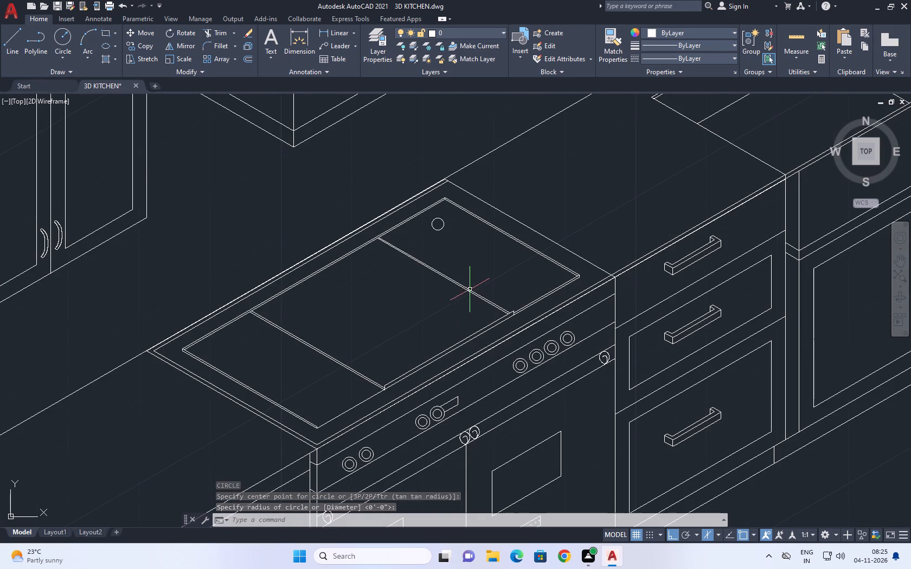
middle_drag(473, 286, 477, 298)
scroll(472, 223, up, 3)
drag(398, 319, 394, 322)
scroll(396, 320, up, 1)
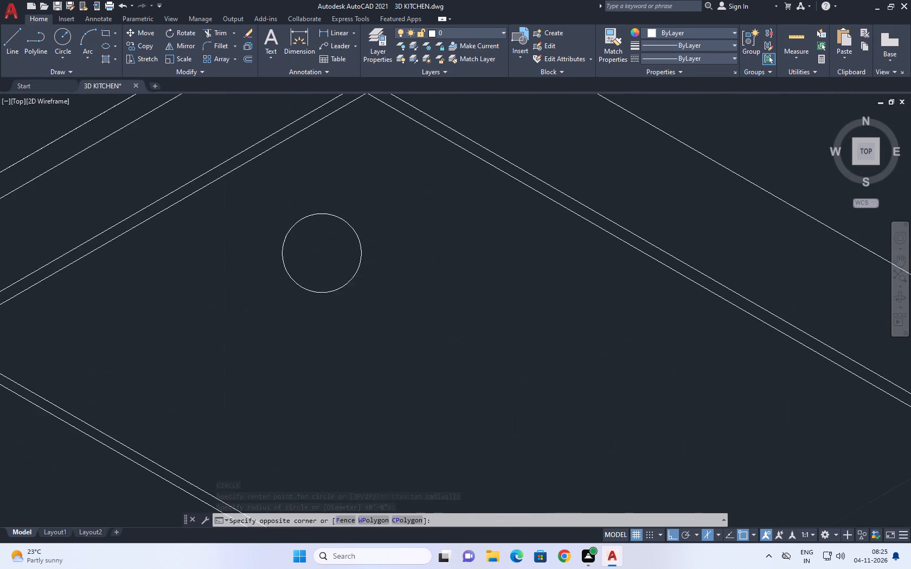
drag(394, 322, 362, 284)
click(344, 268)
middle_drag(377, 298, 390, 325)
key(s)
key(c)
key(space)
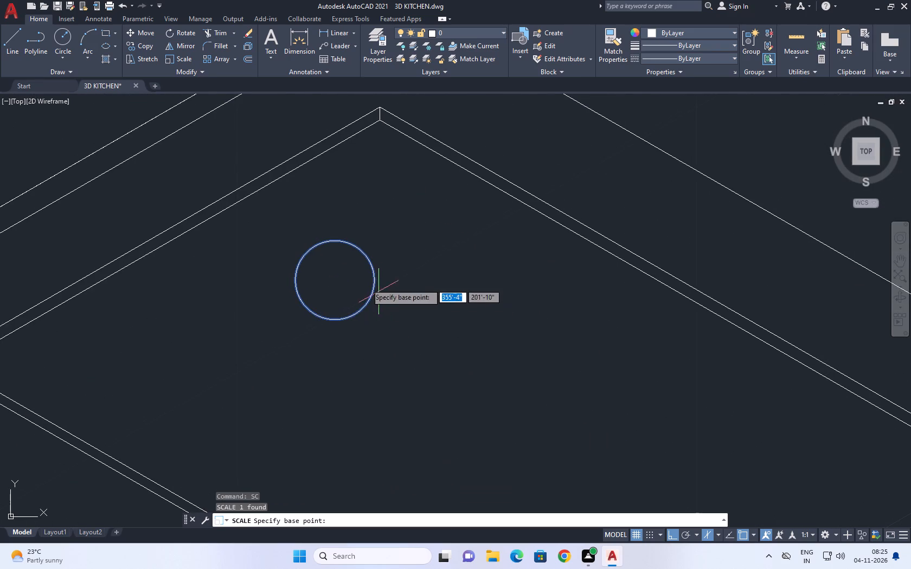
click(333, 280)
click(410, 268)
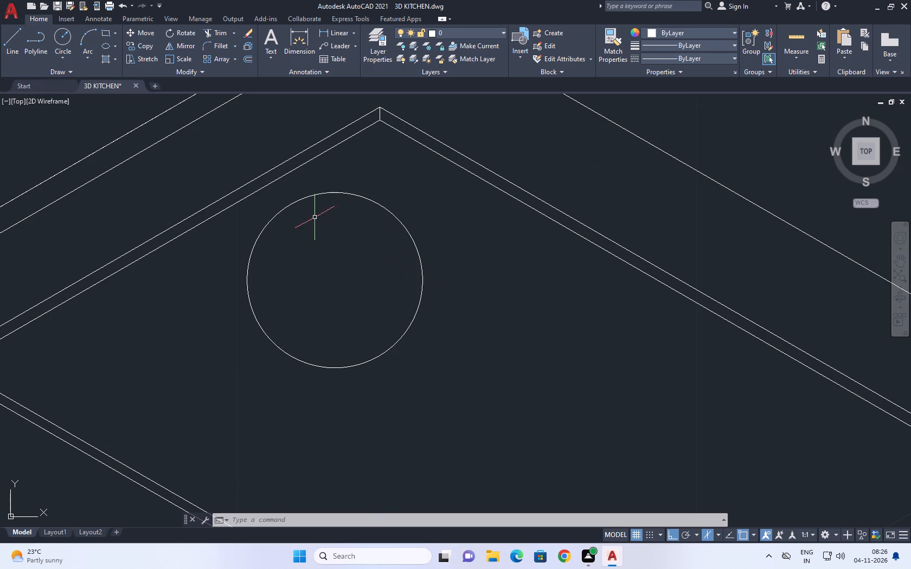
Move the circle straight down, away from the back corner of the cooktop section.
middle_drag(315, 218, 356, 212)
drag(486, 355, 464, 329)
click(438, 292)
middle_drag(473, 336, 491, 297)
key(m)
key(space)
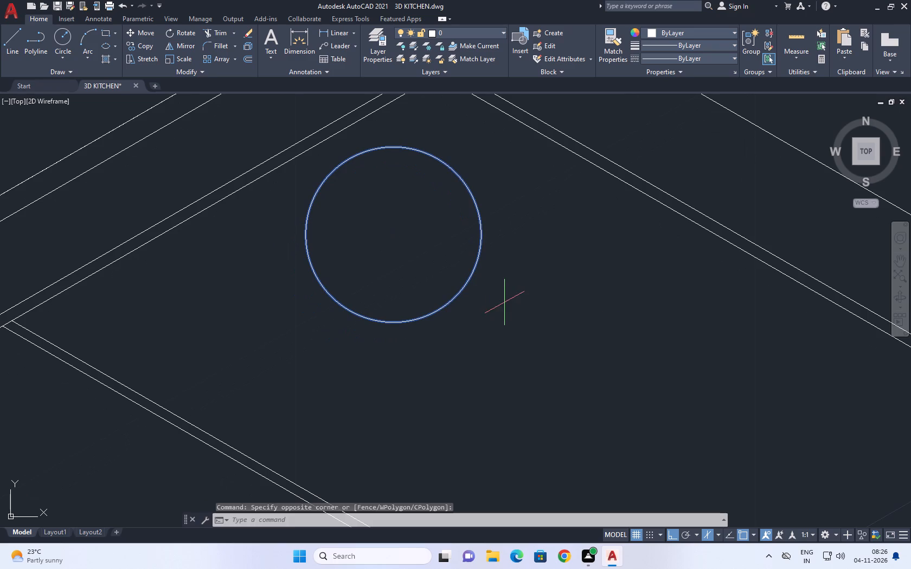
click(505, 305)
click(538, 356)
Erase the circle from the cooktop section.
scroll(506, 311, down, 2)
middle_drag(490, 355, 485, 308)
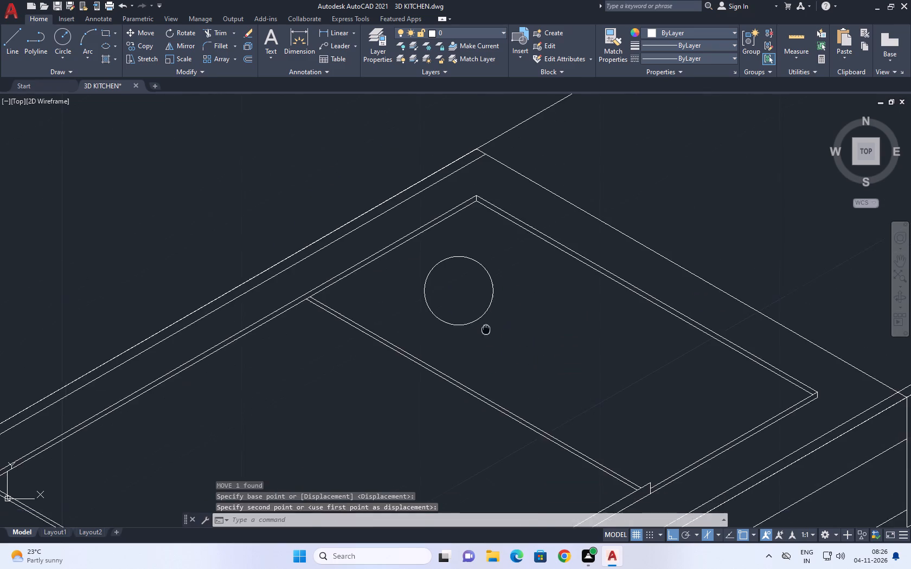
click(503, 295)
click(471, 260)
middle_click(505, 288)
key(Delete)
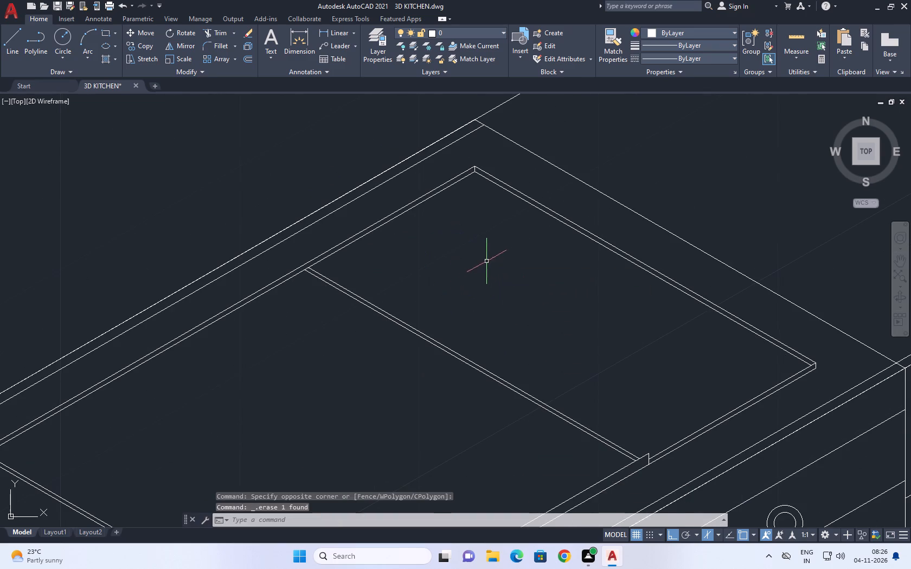
Draw an ellipse near the back corner of the same cooktop section, with a 30-degree axis about 2" long and about 1" to the other axis.
middle_drag(490, 267, 486, 314)
key(e)
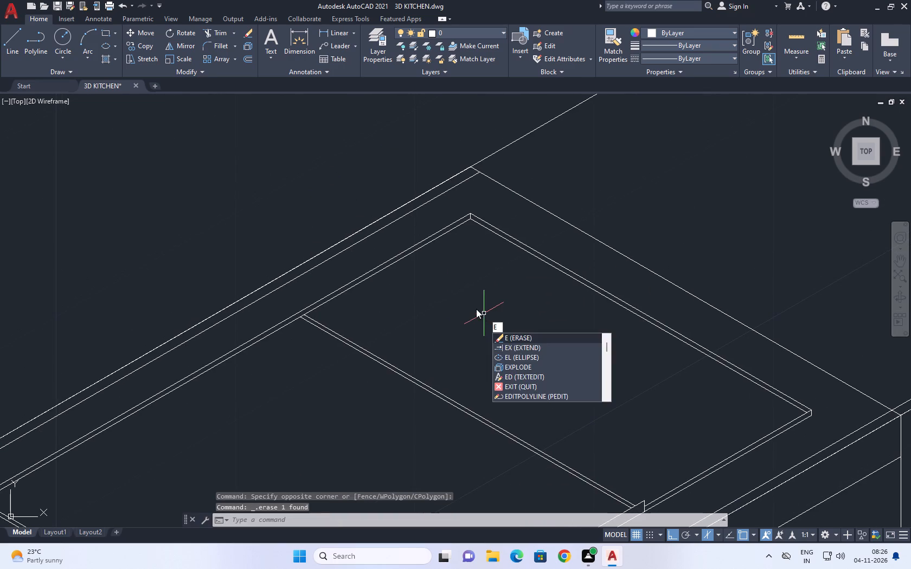
key(Escape)
click(106, 45)
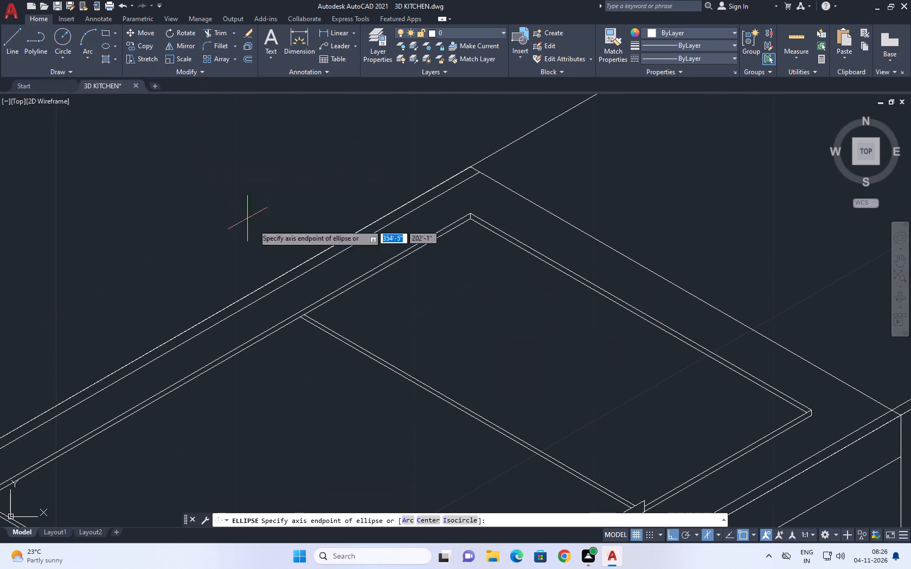
middle_drag(443, 347, 424, 349)
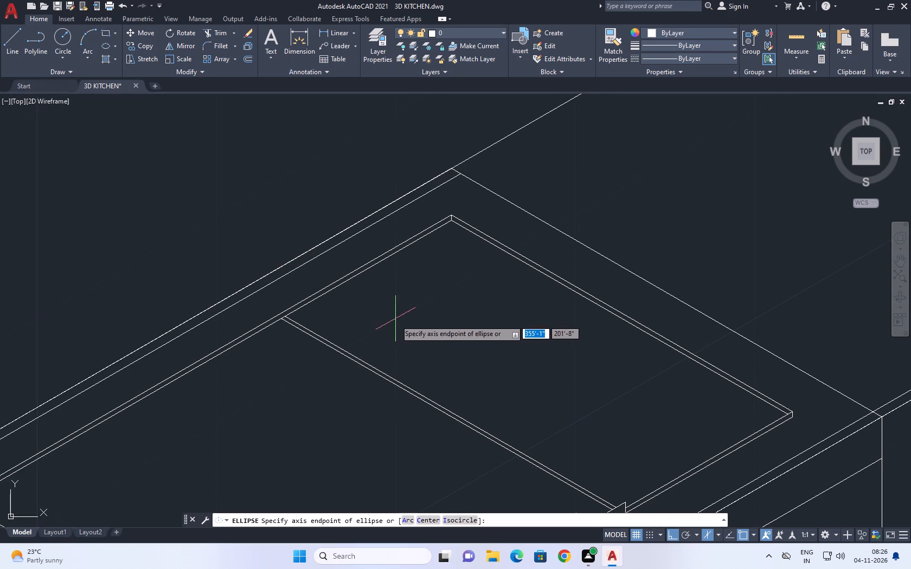
click(431, 318)
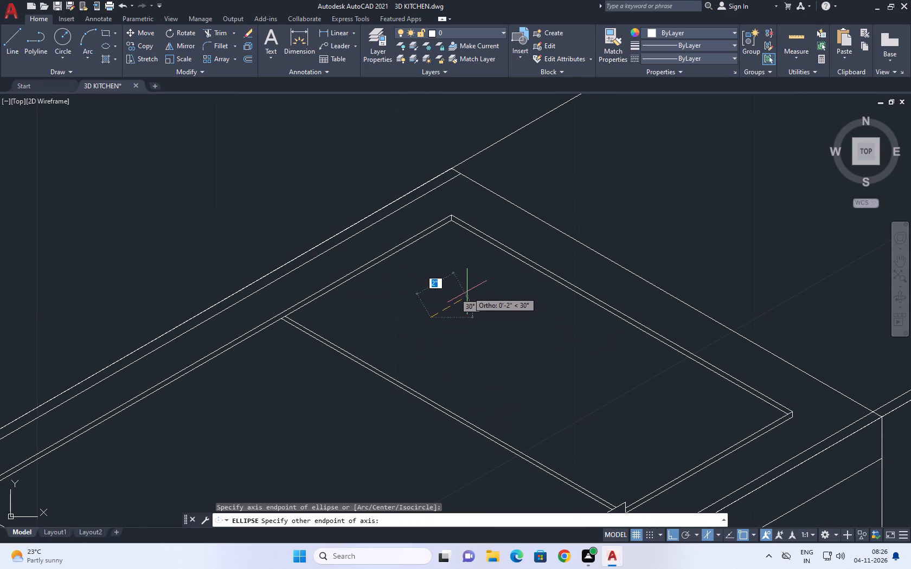
click(470, 290)
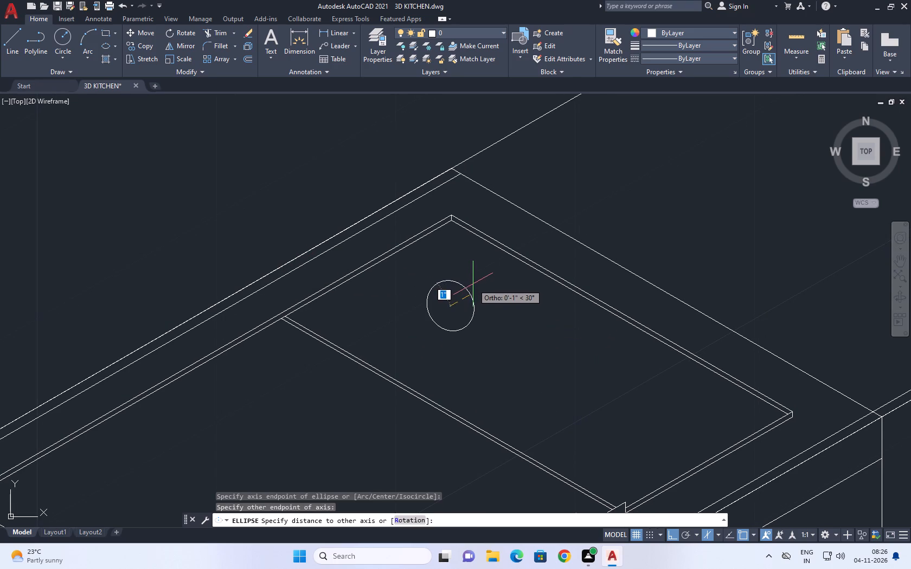
click(468, 287)
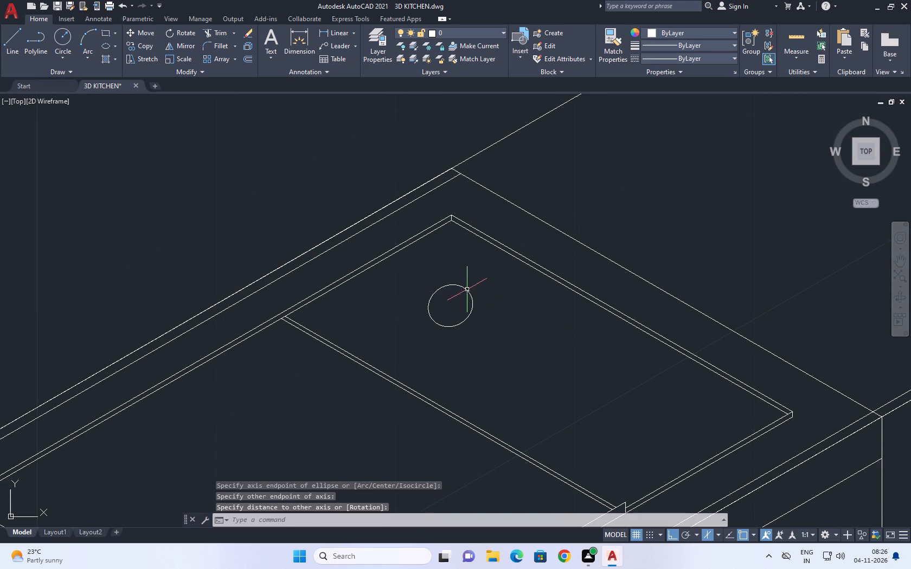
Stretch the ellipse's 30-degree axis outward from its lower endpoint to make a longer, flatter burner outline.
click(440, 313)
click(409, 334)
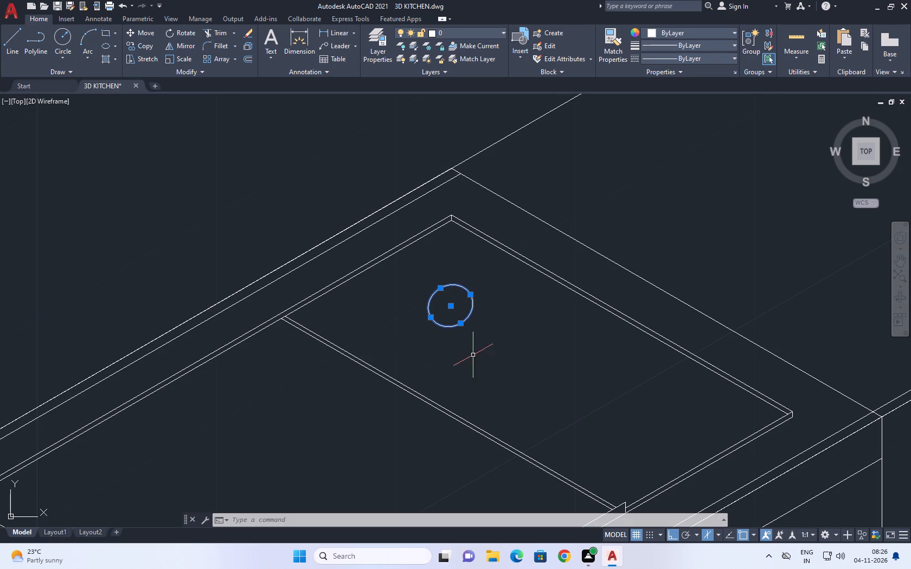
click(431, 317)
click(413, 325)
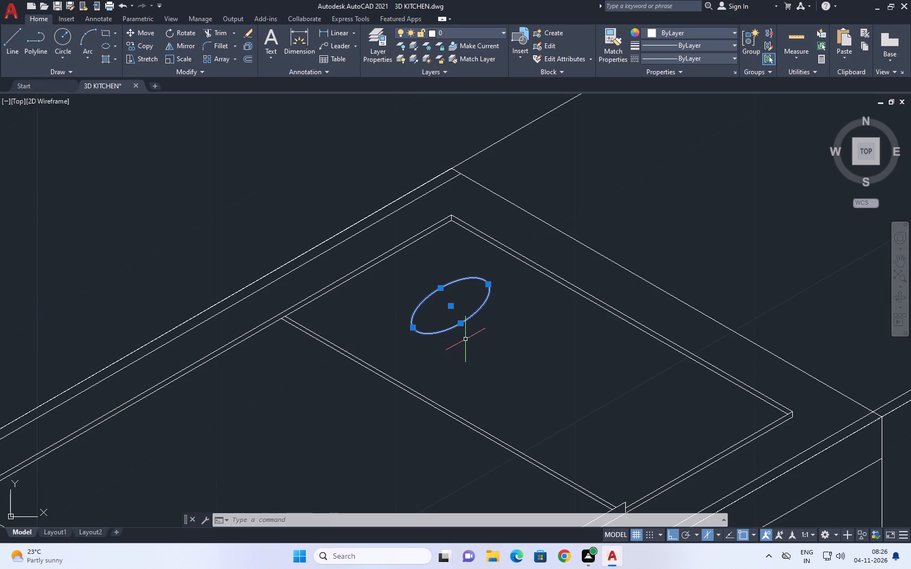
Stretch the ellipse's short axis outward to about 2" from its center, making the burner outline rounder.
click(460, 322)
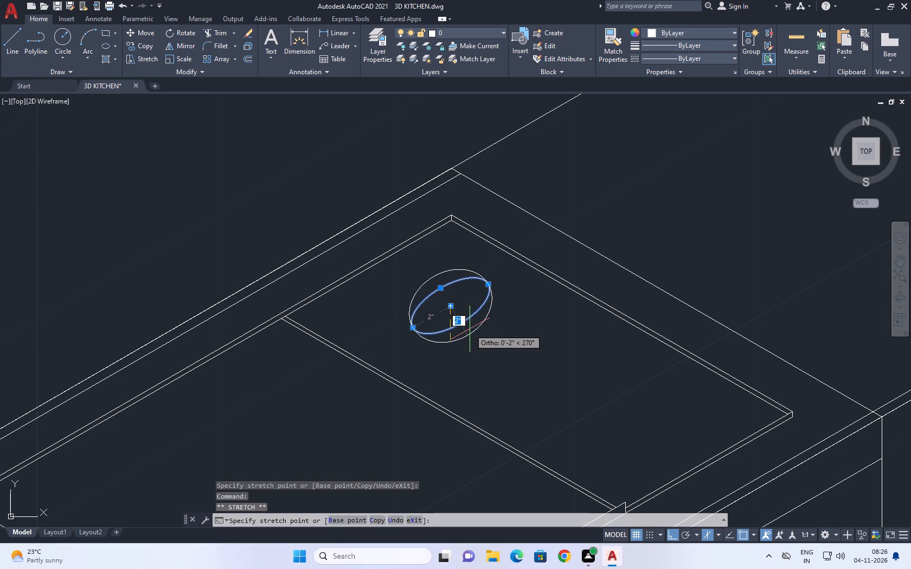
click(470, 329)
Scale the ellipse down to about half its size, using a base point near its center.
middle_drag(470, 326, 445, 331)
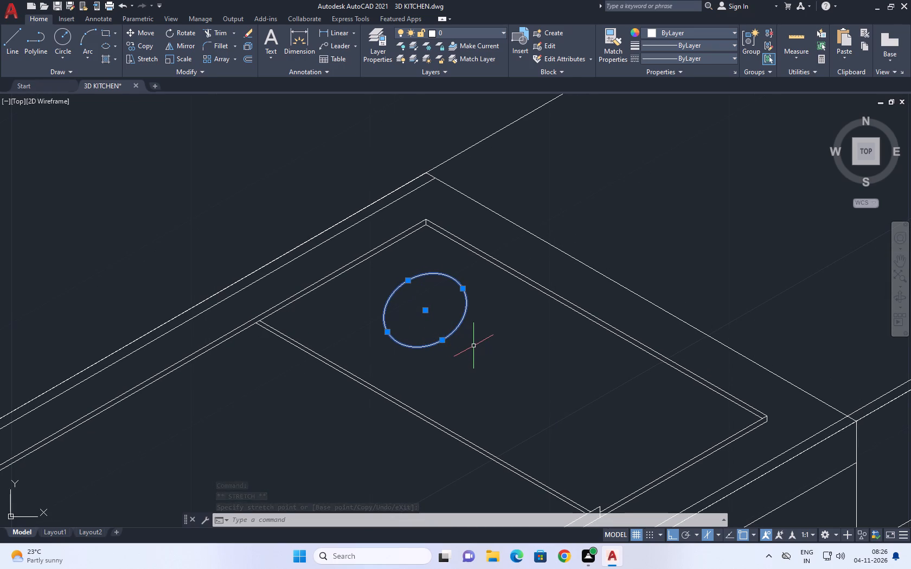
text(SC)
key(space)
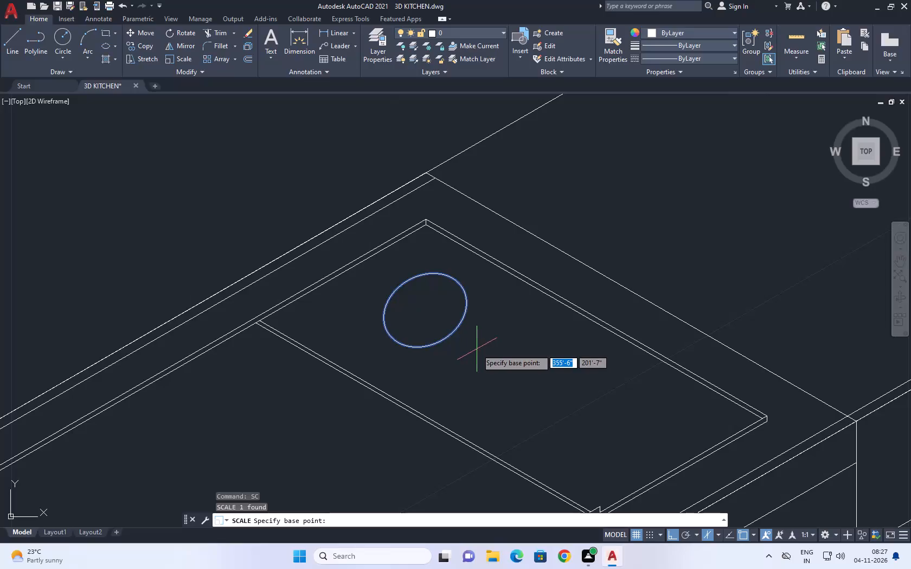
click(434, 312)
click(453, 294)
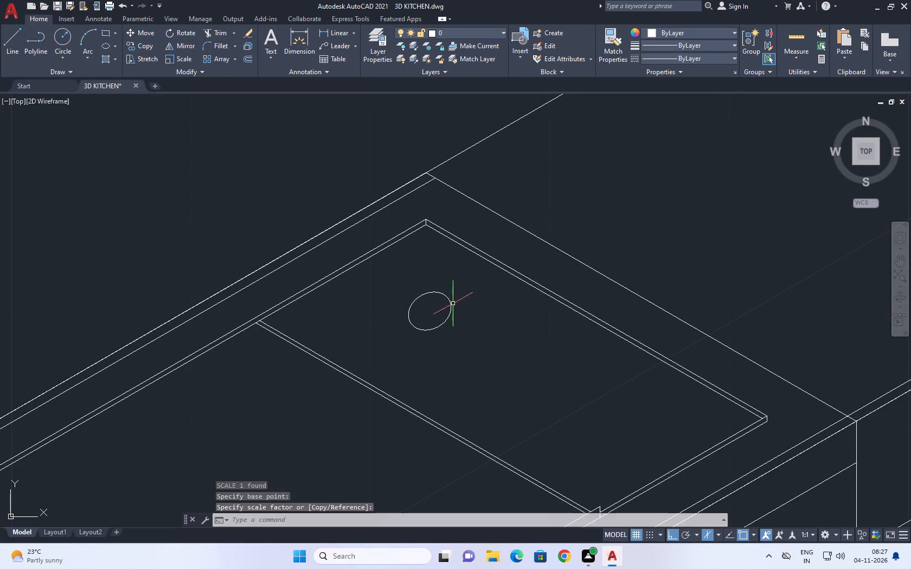
Draw a circle centered on the ellipse and slightly larger than it, so that it encloses the ellipse.
middle_drag(463, 313, 443, 292)
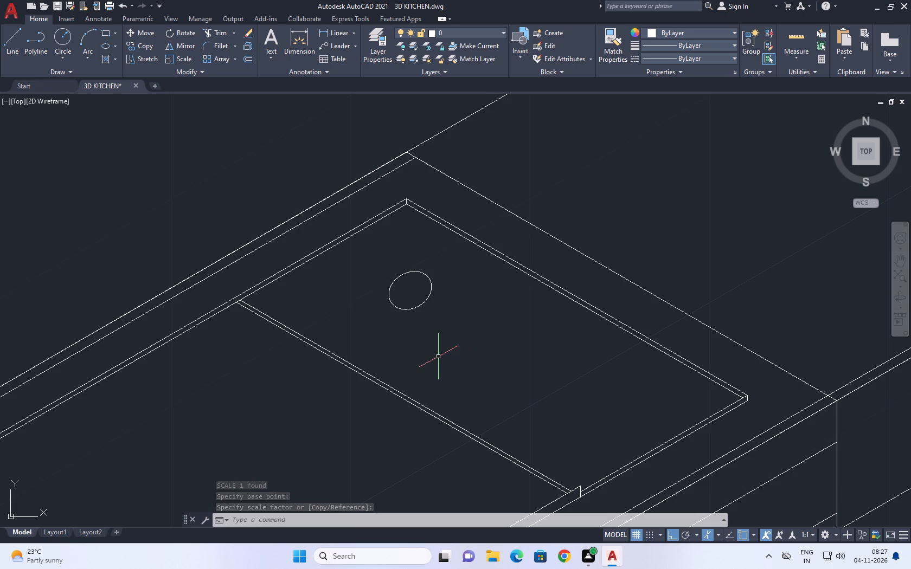
text(C)
key(space)
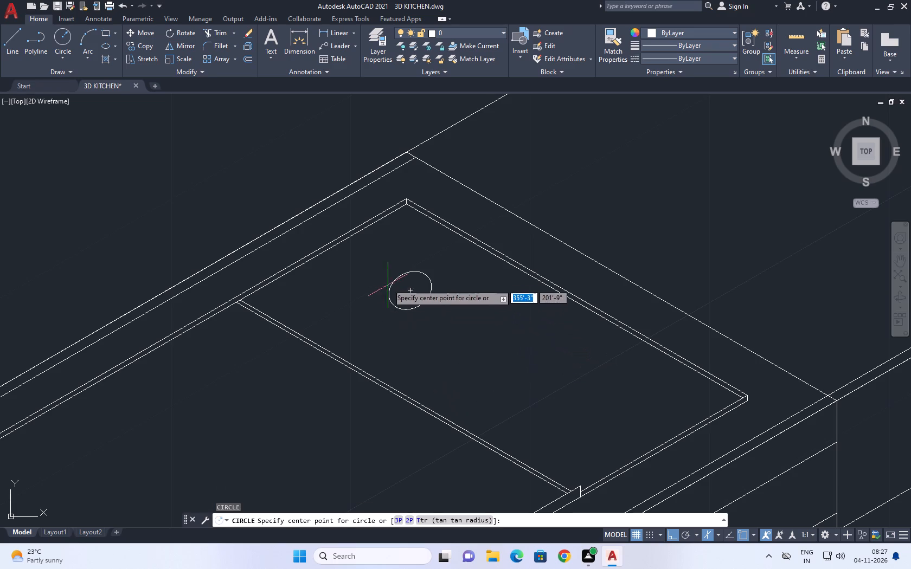
click(410, 290)
scroll(414, 281, up, 3)
click(477, 264)
Erase the ellipse inside the new circle.
scroll(490, 241, down, 4)
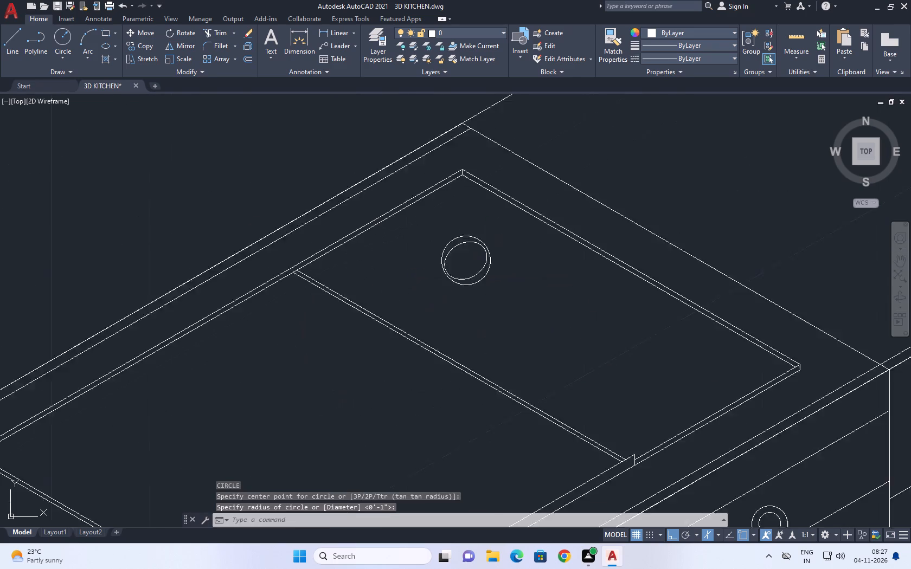
scroll(472, 257, up, 3)
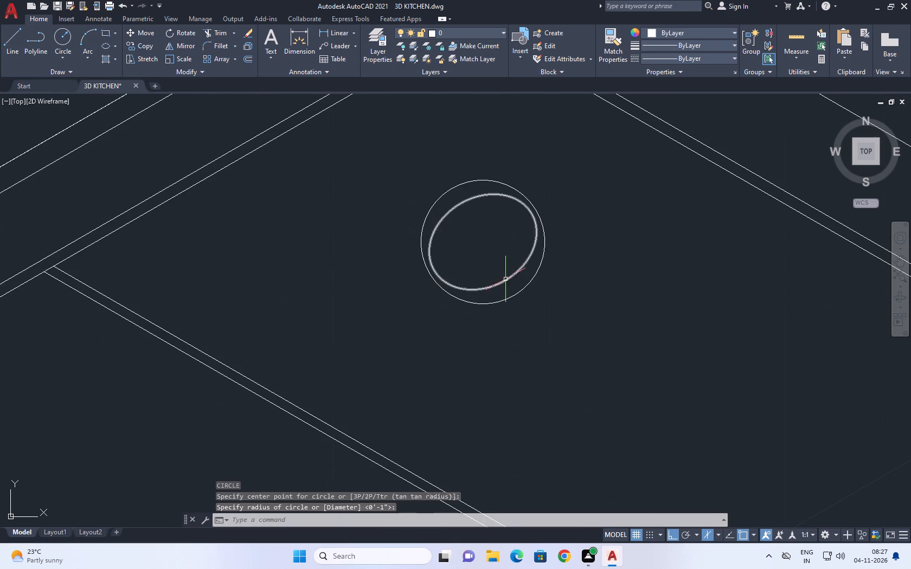
click(505, 280)
key(Delete)
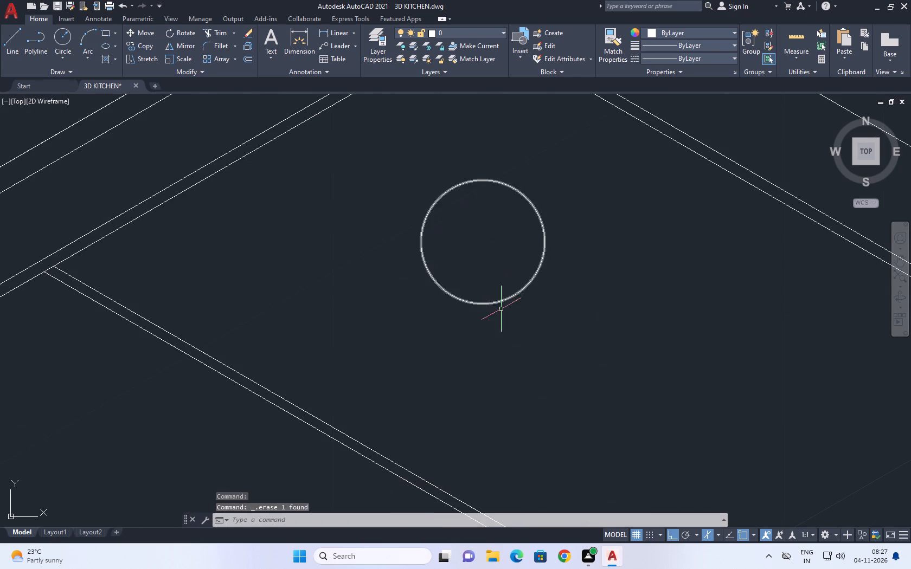
Offset the burner circle inward by the default 1" distance.
click(526, 318)
click(485, 272)
middle_drag(536, 281, 538, 312)
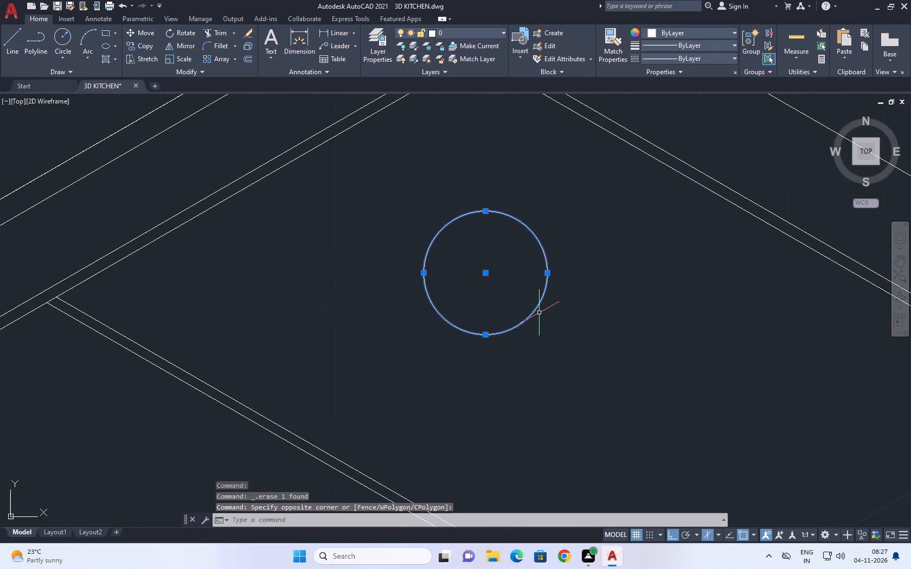
text(O)
key(space)
key(space)
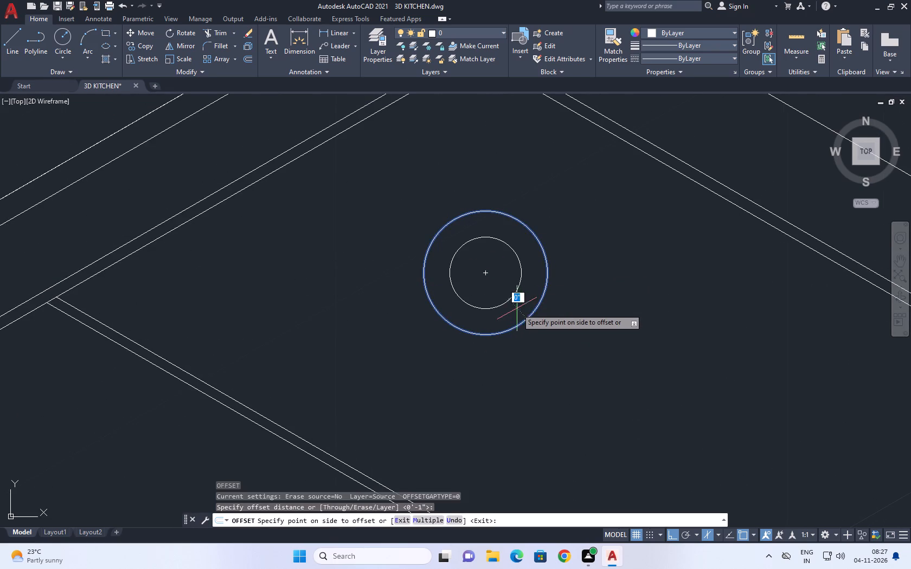
click(510, 308)
key(Escape)
Stretch the inner circle's radius outward to leave only a narrow ring between the two burner circles.
scroll(483, 297, up, 1)
click(500, 316)
click(484, 283)
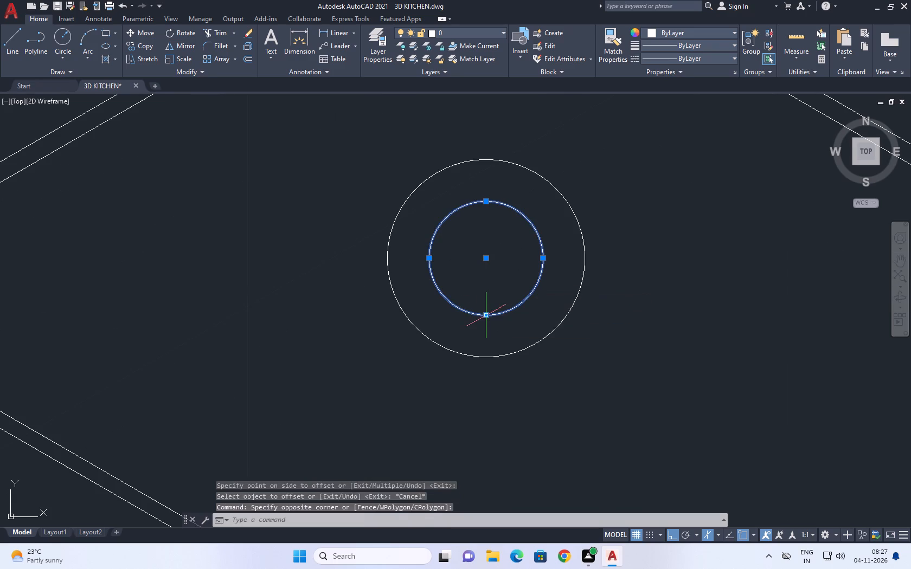
click(488, 318)
click(491, 339)
scroll(512, 284, down, 2)
key(Escape)
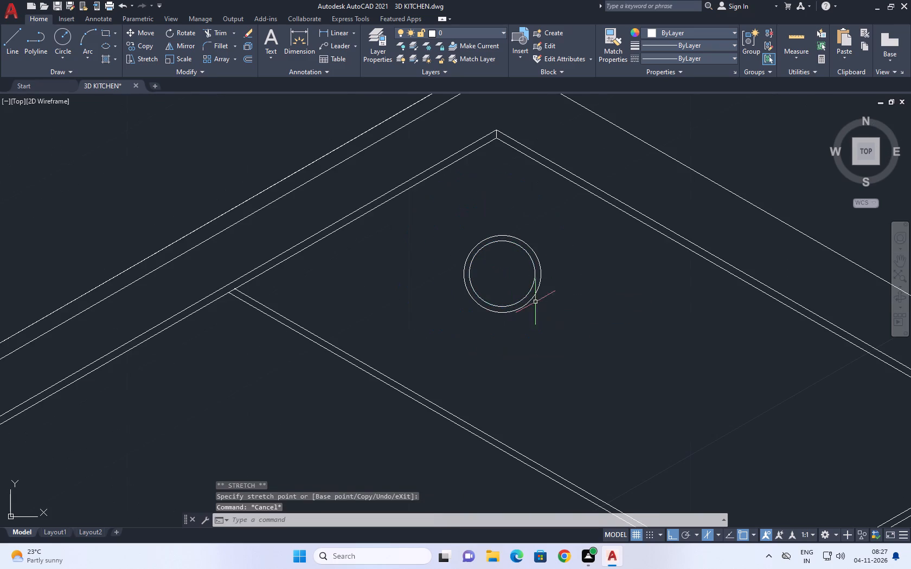
Draw short tick lines outward from the inner circle's top and right quadrants, crossing the outer circle.
middle_drag(445, 268, 457, 338)
key(l)
key(space)
scroll(516, 245, up, 1)
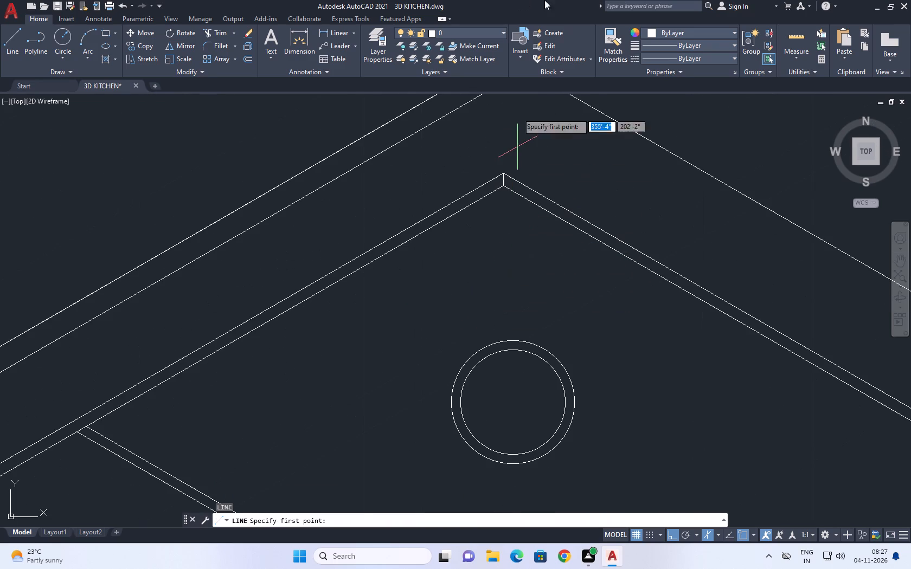
click(515, 350)
click(516, 327)
key(space)
middle_drag(547, 385, 531, 263)
scroll(532, 281, up, 1)
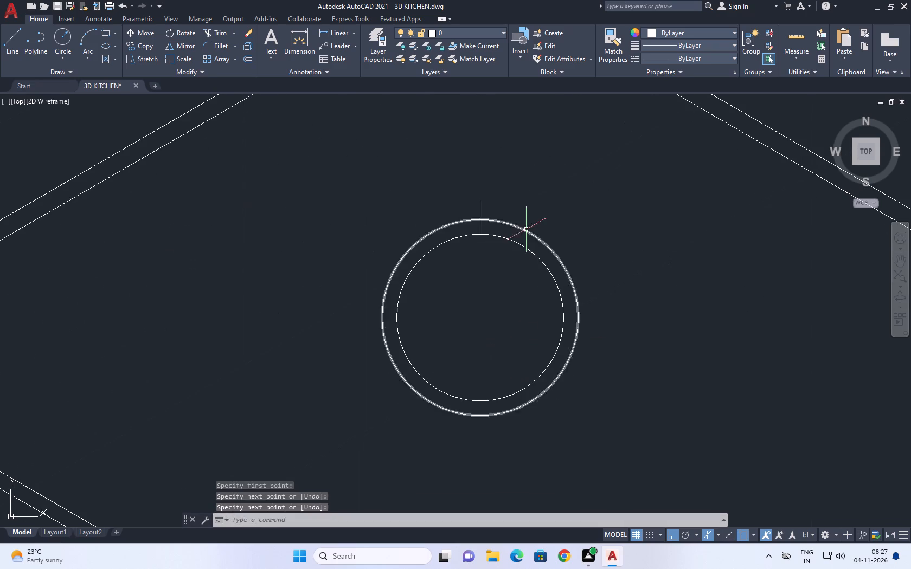
key(space)
click(563, 319)
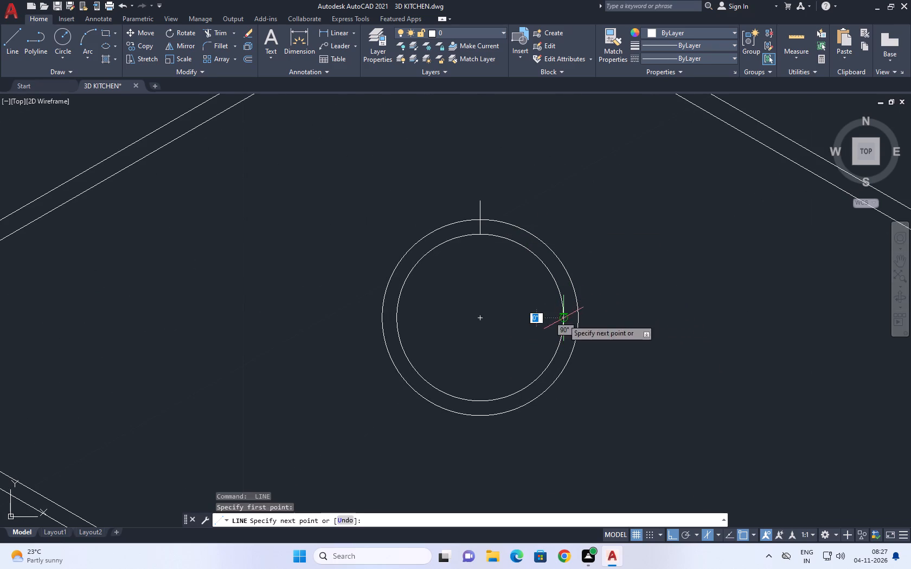
click(613, 323)
key(space)
Draw short tick lines outward from the inner circle's bottom and left quadrants, crossing the outer circle.
middle_drag(506, 340, 574, 264)
key(space)
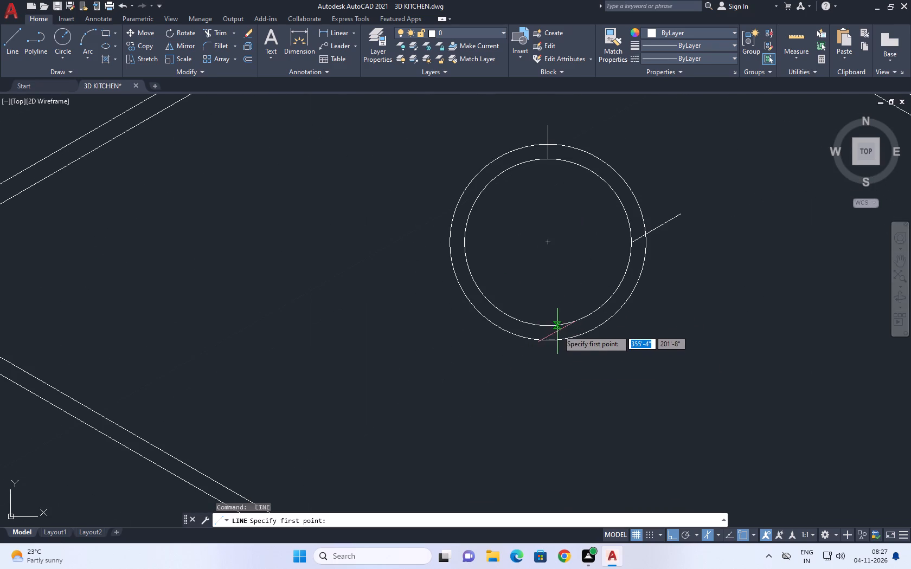
click(551, 326)
click(543, 357)
key(space)
key(space)
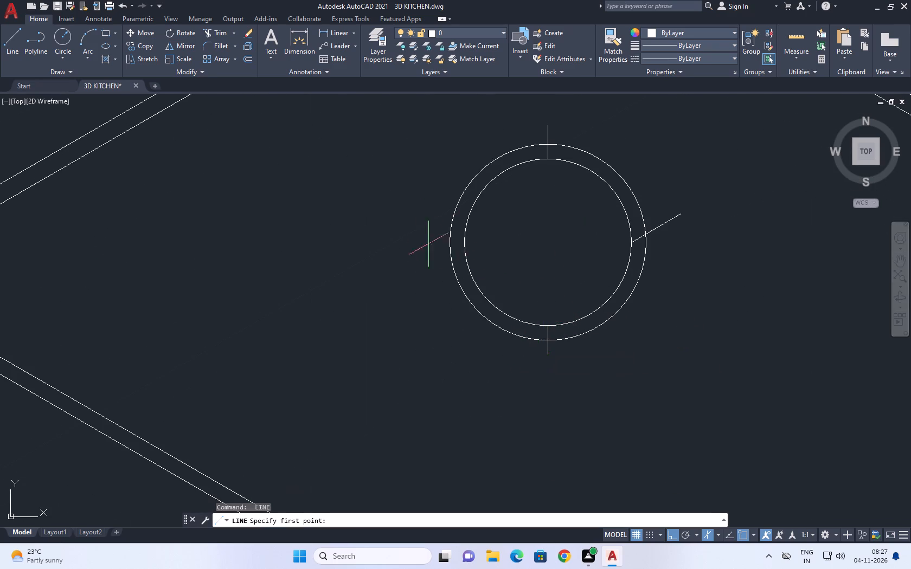
click(466, 243)
click(430, 244)
key(space)
Shorten the burner's right tick line and lower its outer end to bring it closer to horizontal.
scroll(624, 277, down, 2)
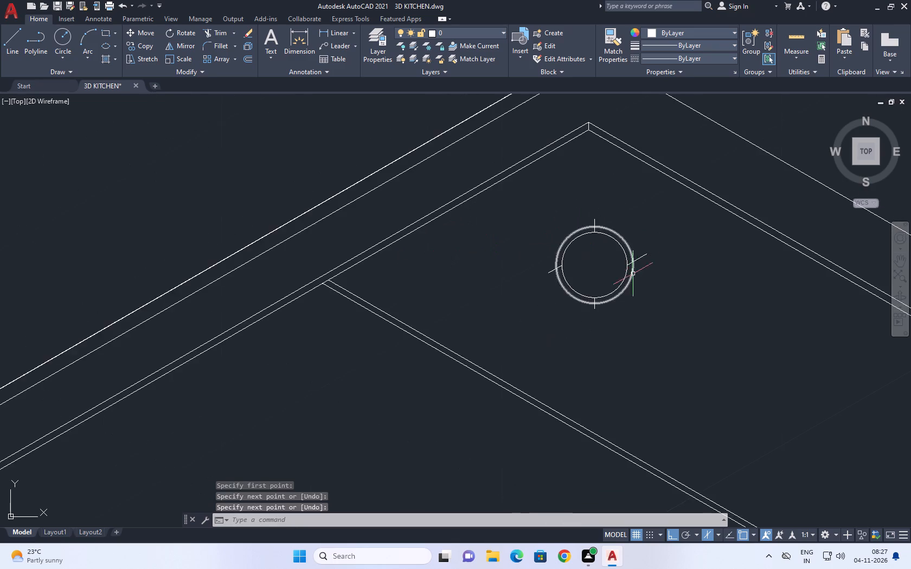
middle_drag(650, 245, 620, 277)
scroll(614, 285, up, 2)
click(624, 284)
click(609, 300)
scroll(614, 294, up, 1)
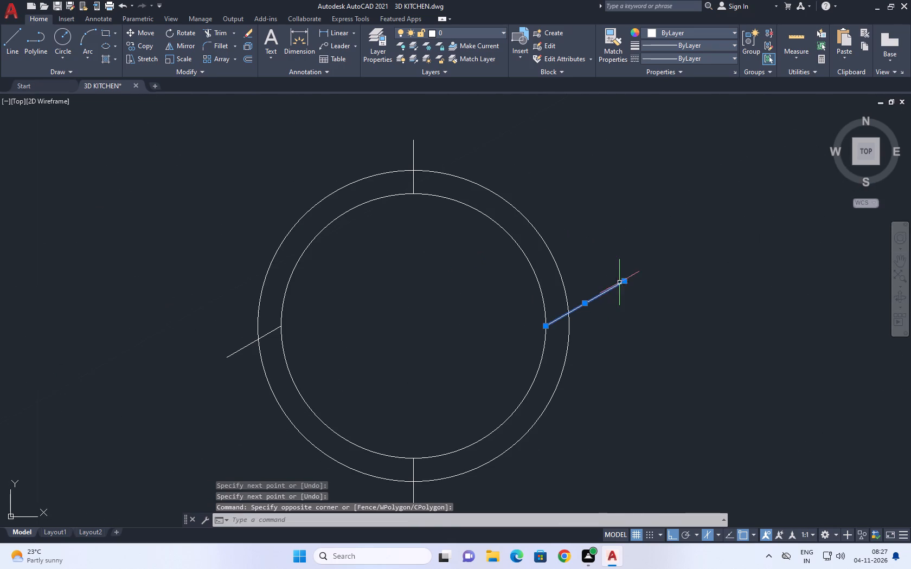
click(625, 279)
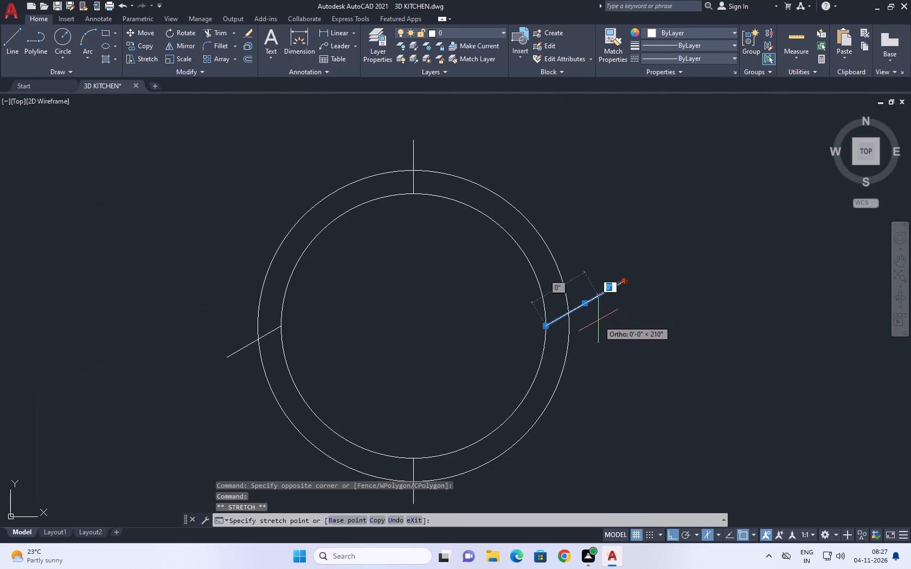
click(598, 320)
click(598, 295)
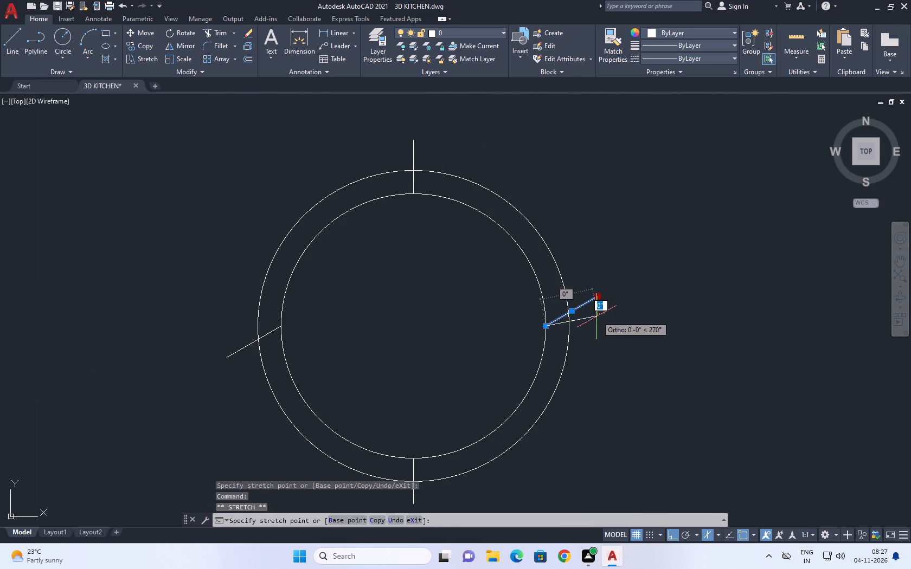
click(596, 317)
Raise the outer end of the burner's left tick line to make it nearly horizontal.
scroll(586, 249, down, 1)
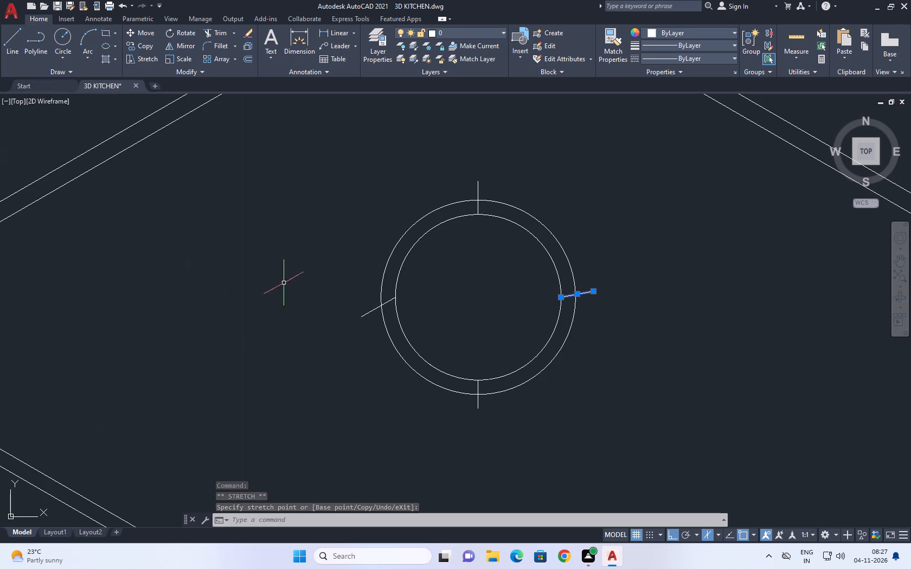
scroll(357, 325, up, 4)
drag(383, 325, 382, 317)
click(334, 195)
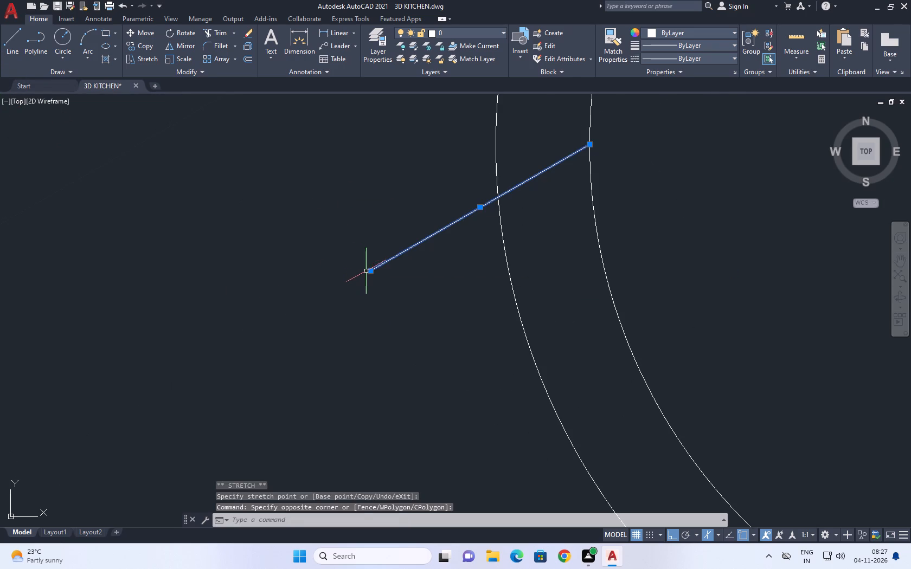
click(370, 273)
click(354, 151)
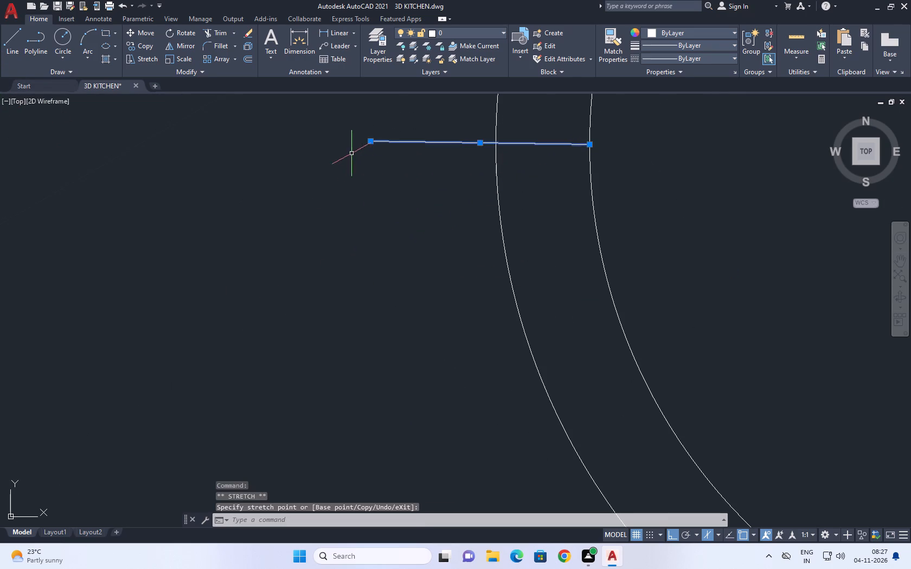
scroll(313, 169, down, 3)
middle_click(415, 218)
scroll(444, 321, down, 2)
key(Escape)
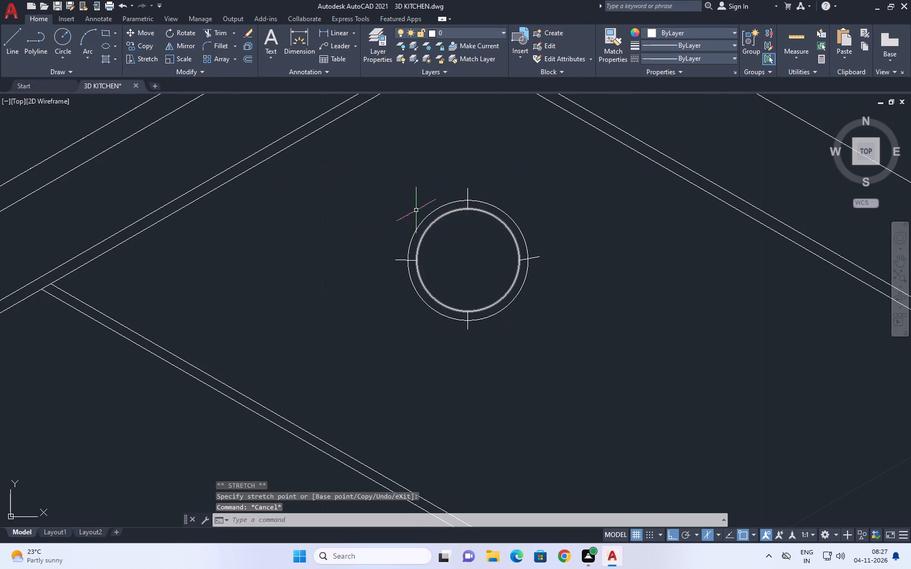
Scale up the whole burner, both circles and four tick lines, about its center.
scroll(350, 282, down, 5)
scroll(321, 273, up, 3)
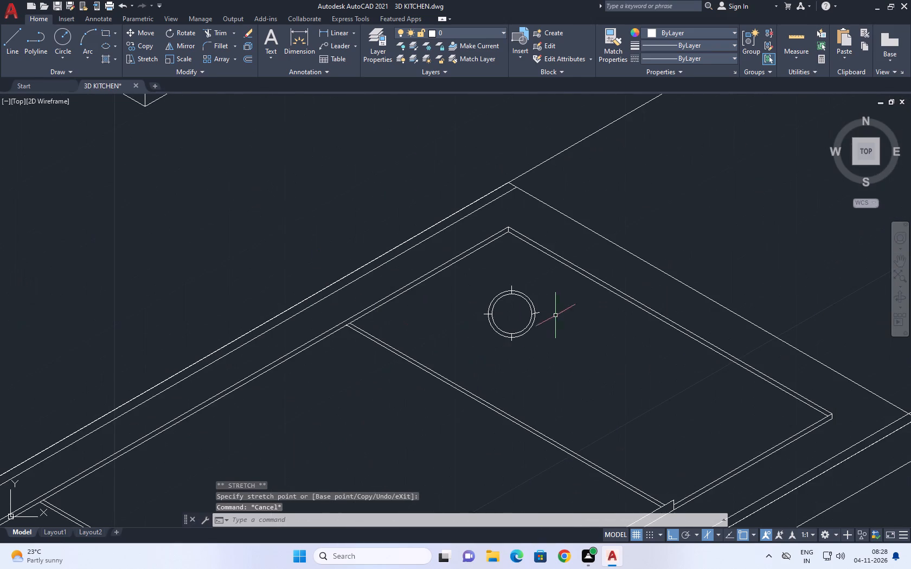
scroll(550, 309, up, 1)
click(311, 161)
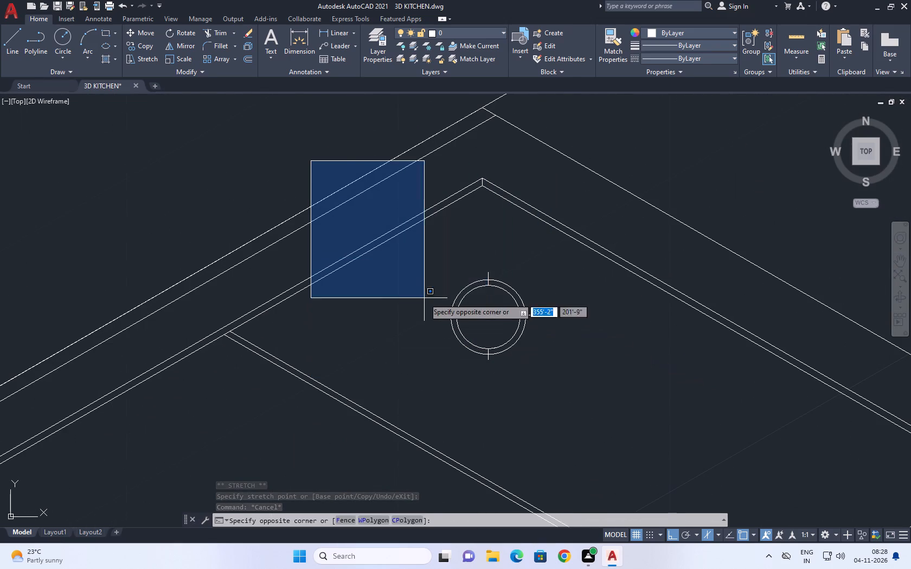
drag(292, 191, 286, 187)
click(426, 236)
click(574, 419)
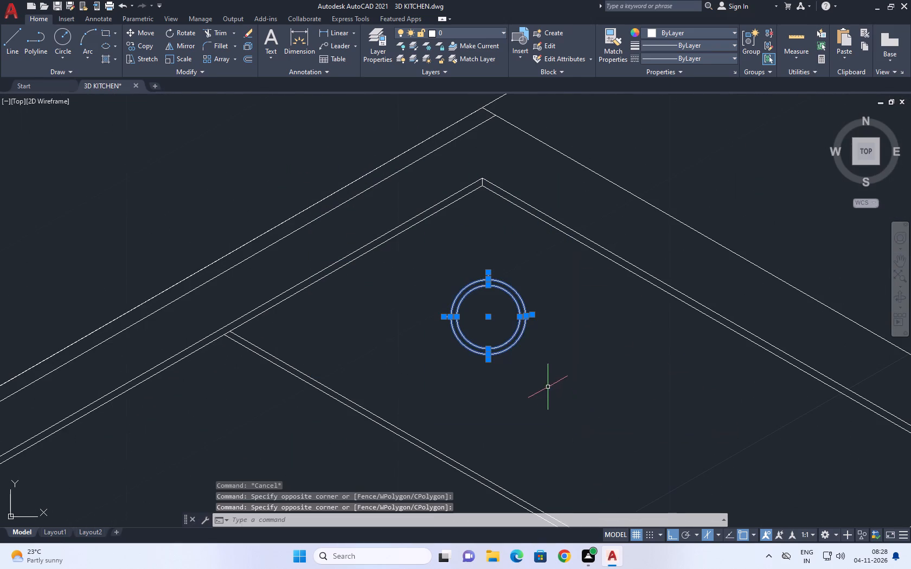
middle_drag(542, 384, 477, 326)
key(s)
key(c)
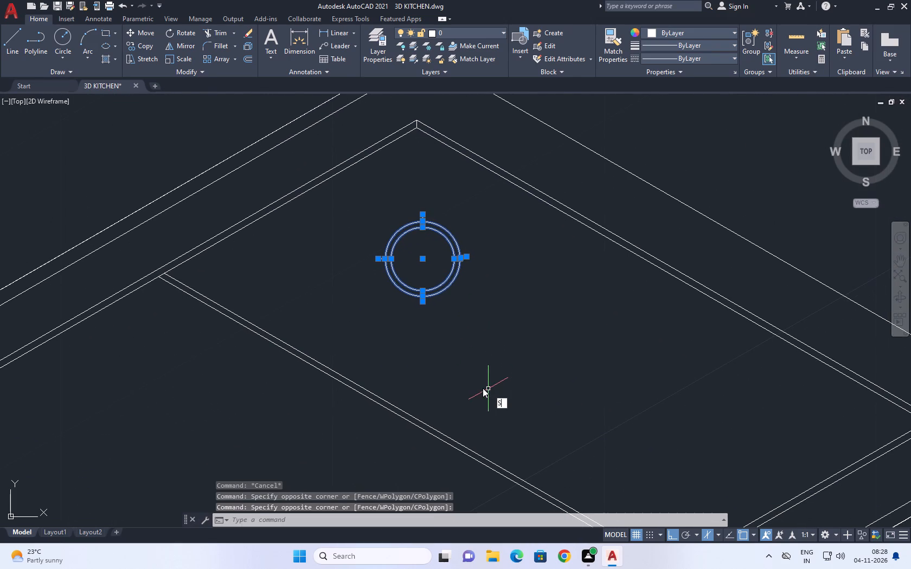
key(space)
click(423, 256)
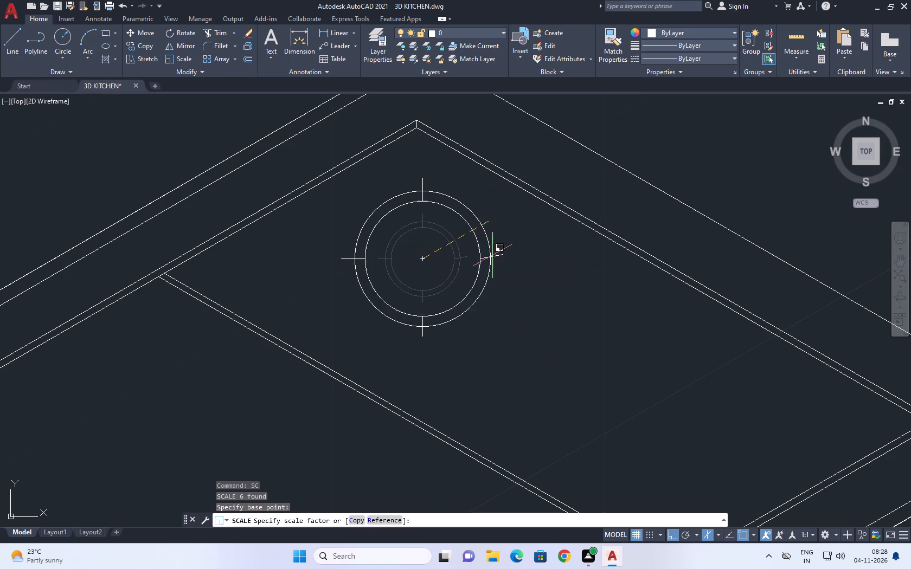
click(501, 259)
Scale down the whole burner, both circles and all four tick lines, about its center.
scroll(416, 214, down, 2)
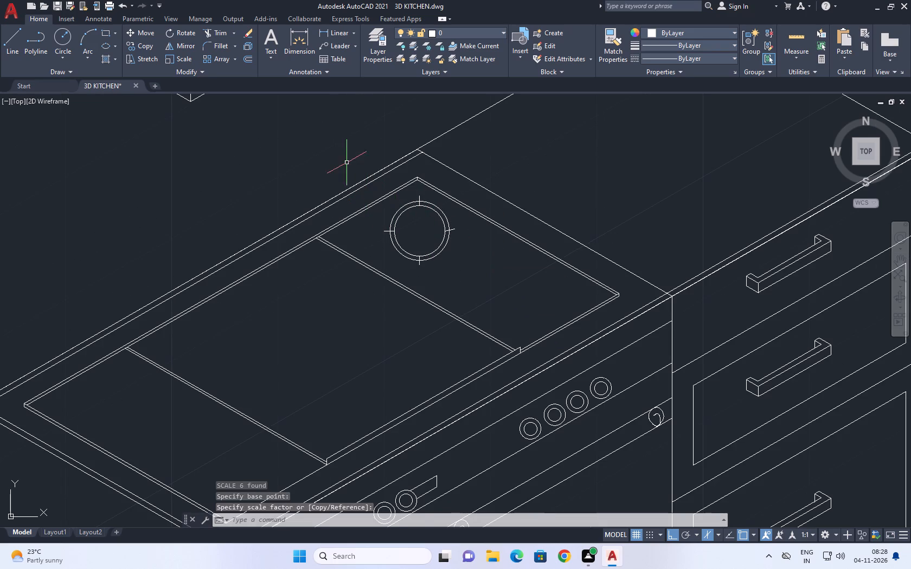
click(343, 155)
key(Escape)
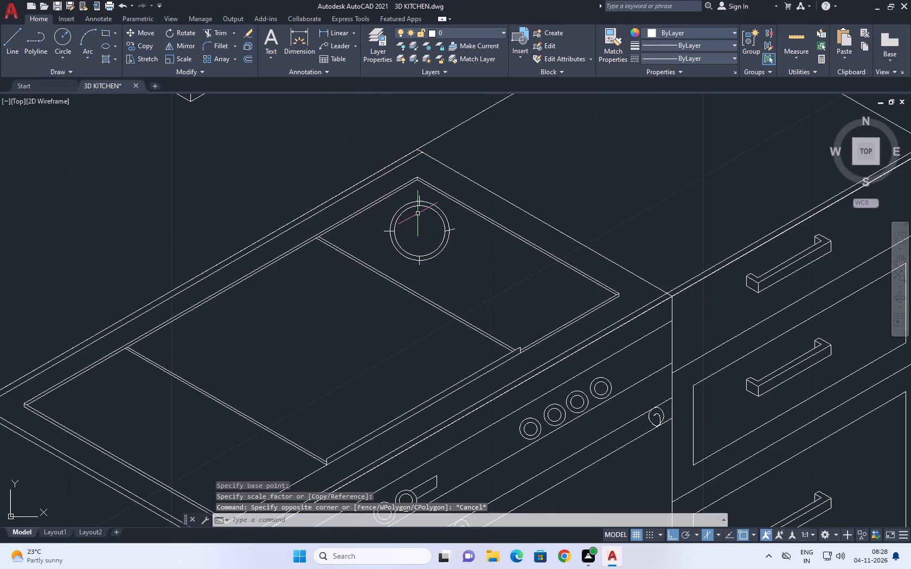
scroll(440, 215, up, 3)
drag(505, 395, 484, 380)
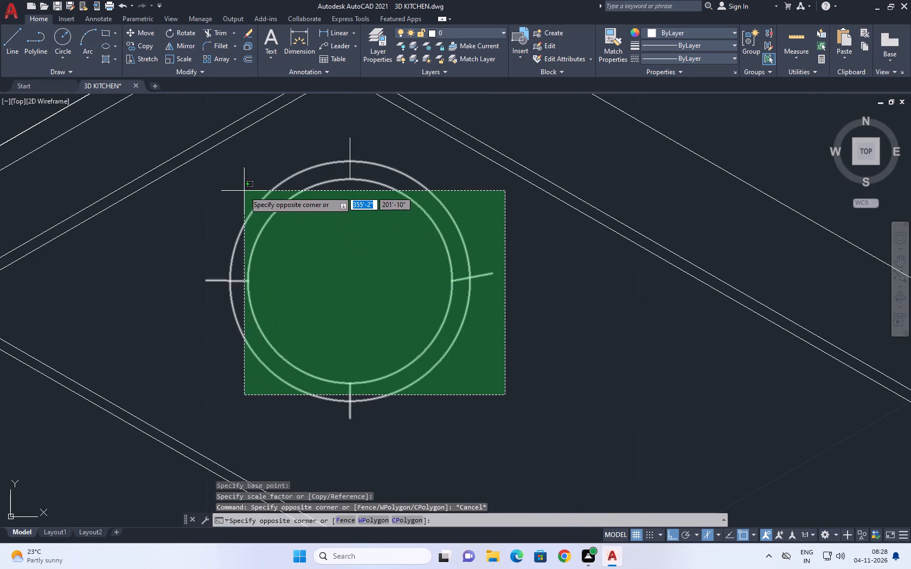
click(231, 189)
middle_drag(282, 231, 316, 268)
click(401, 167)
click(345, 216)
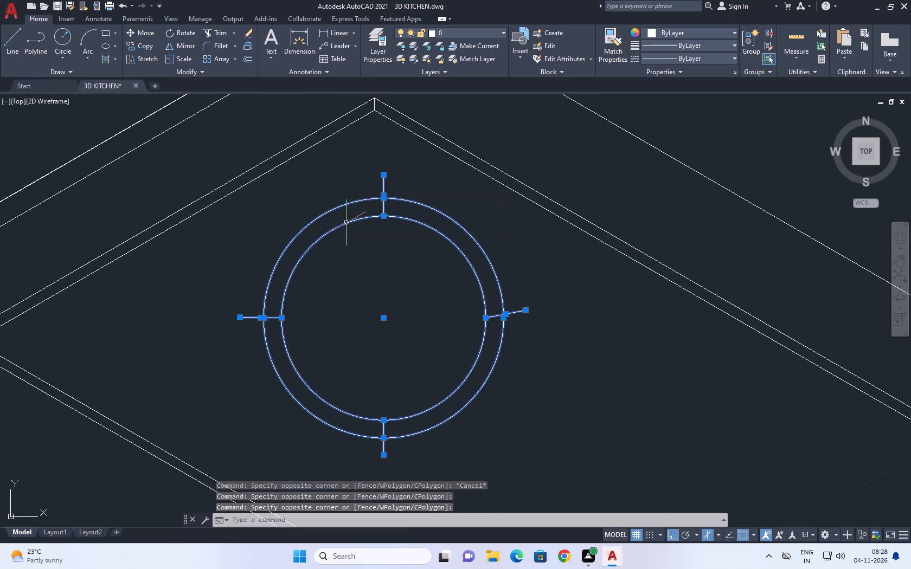
scroll(376, 241, down, 2)
middle_drag(406, 274, 420, 275)
middle_click(428, 288)
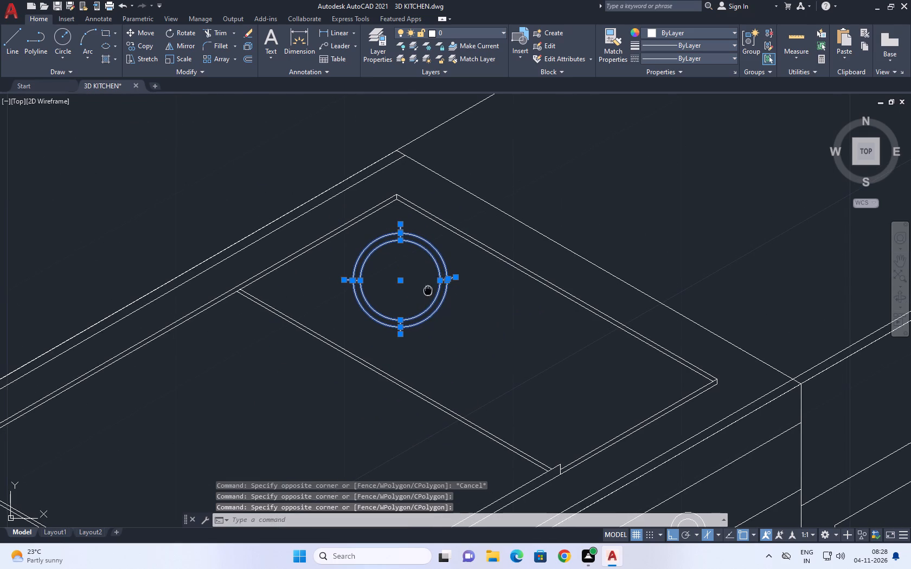
middle_drag(450, 317, 452, 309)
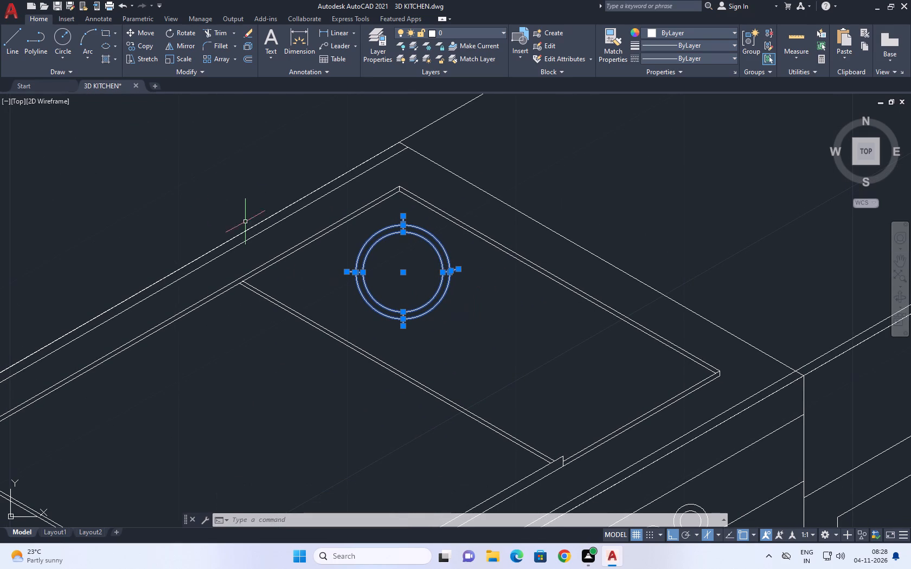
text(SC)
key(space)
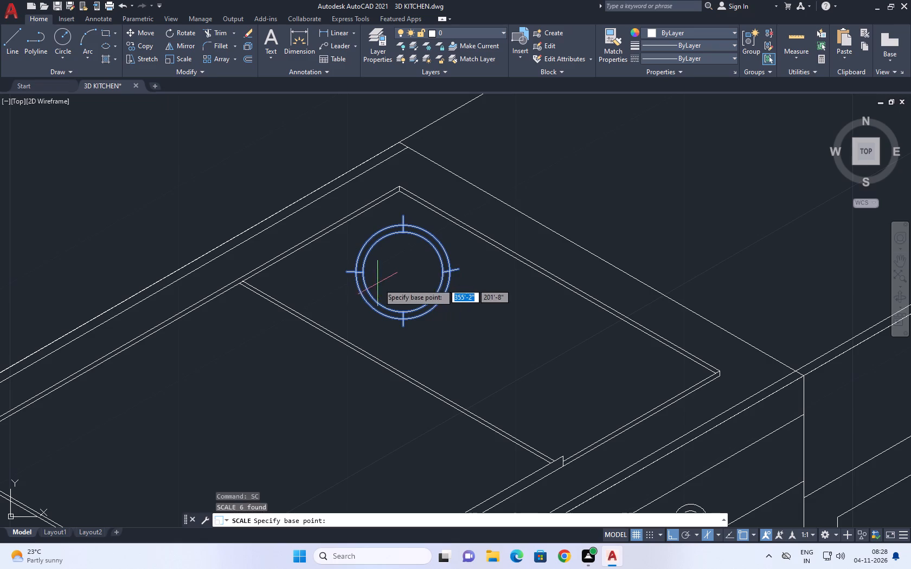
click(402, 272)
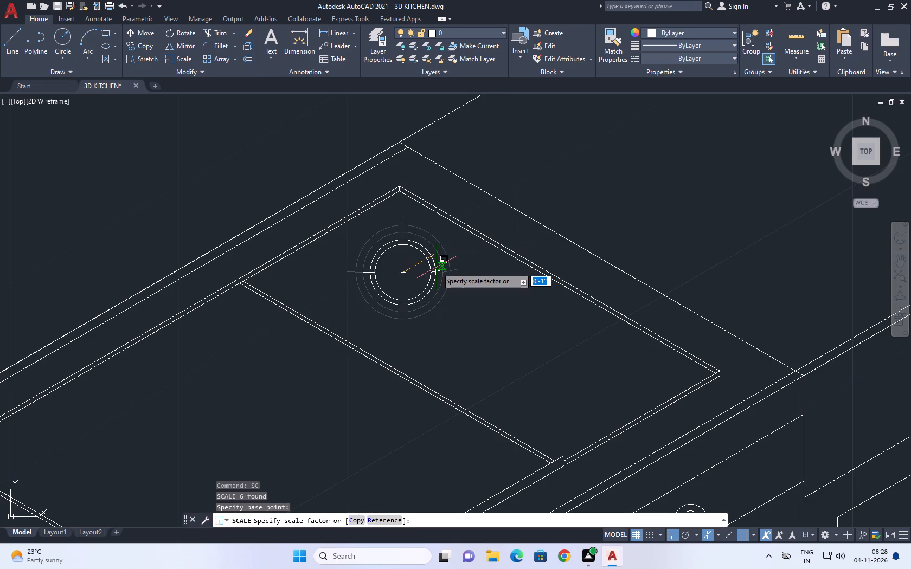
click(437, 267)
Copy the burner's circles and three tick lines, without the right tick, to about 5" and 9" away along the 330° isometric direction.
click(331, 199)
click(439, 319)
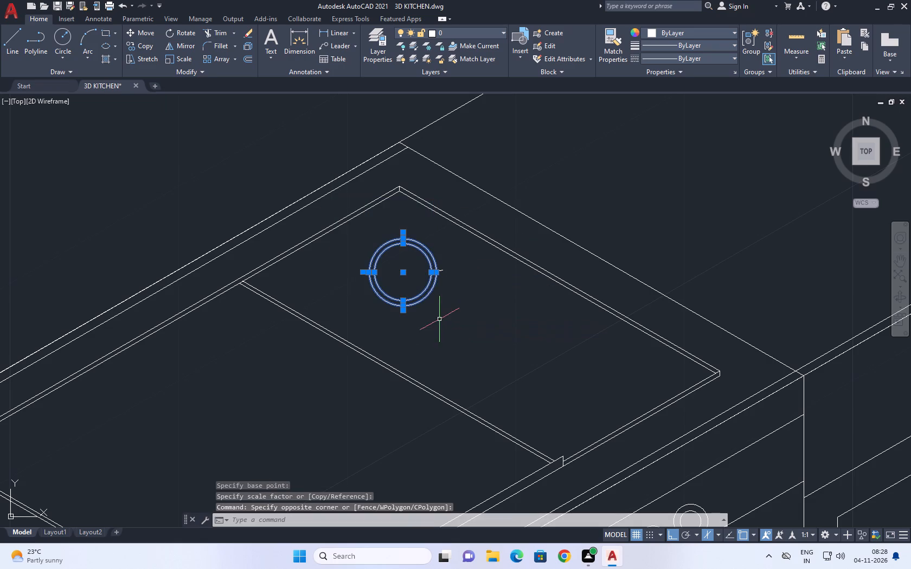
key(c)
key(o)
key(space)
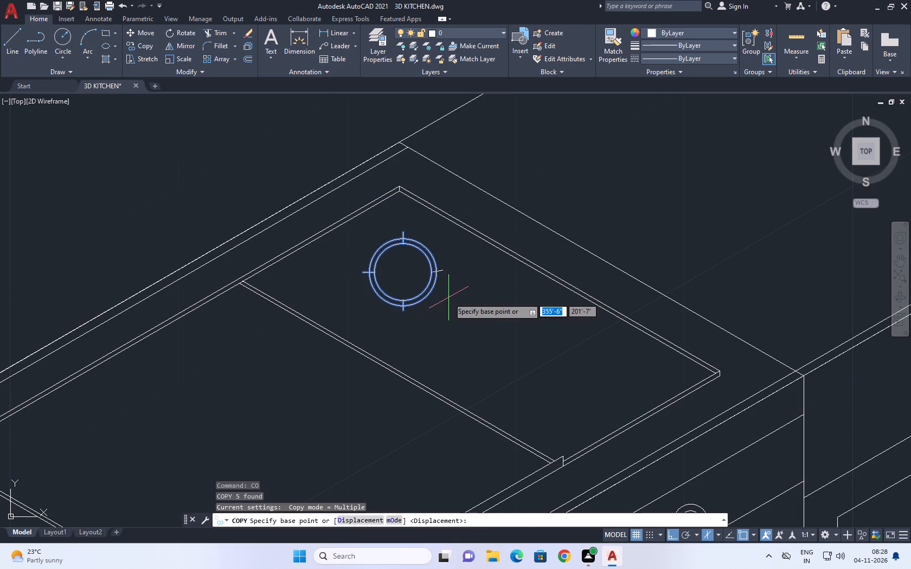
click(448, 298)
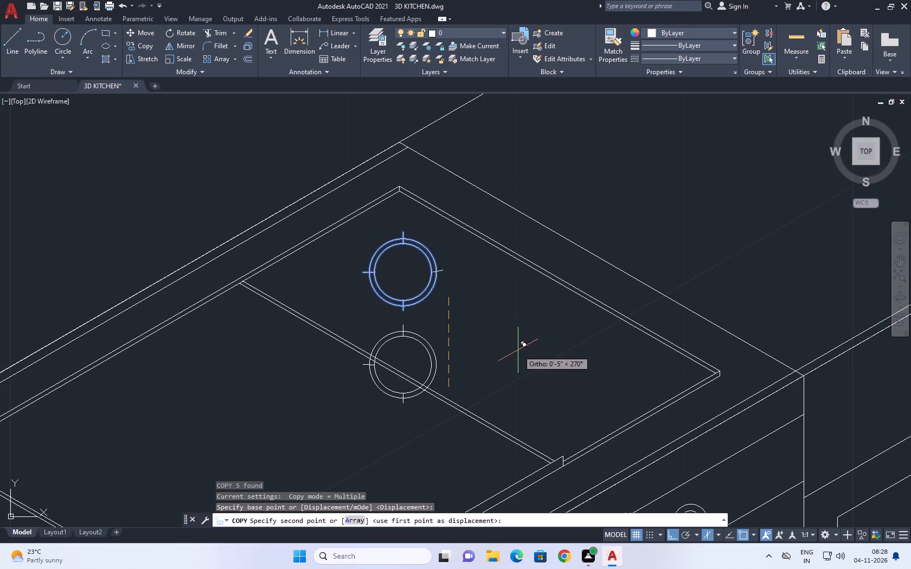
key(F5)
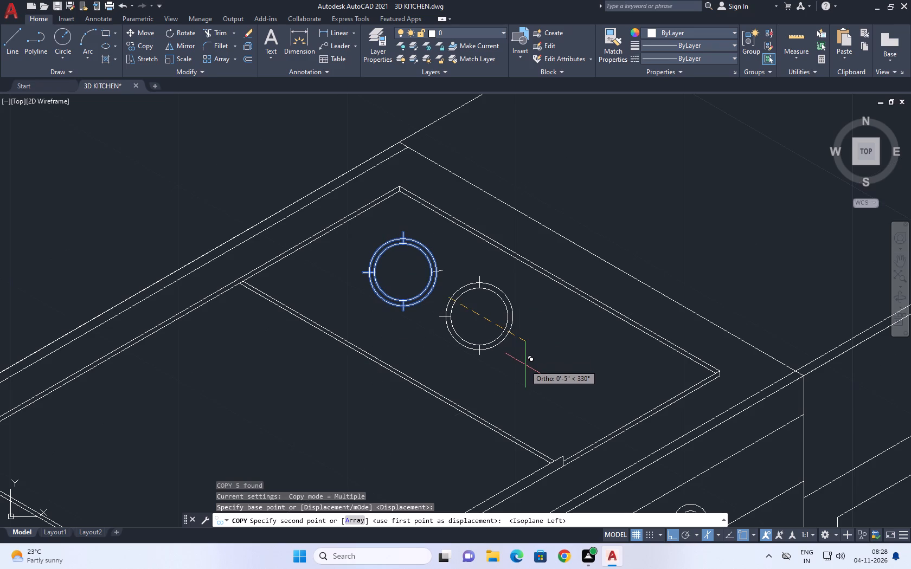
click(525, 365)
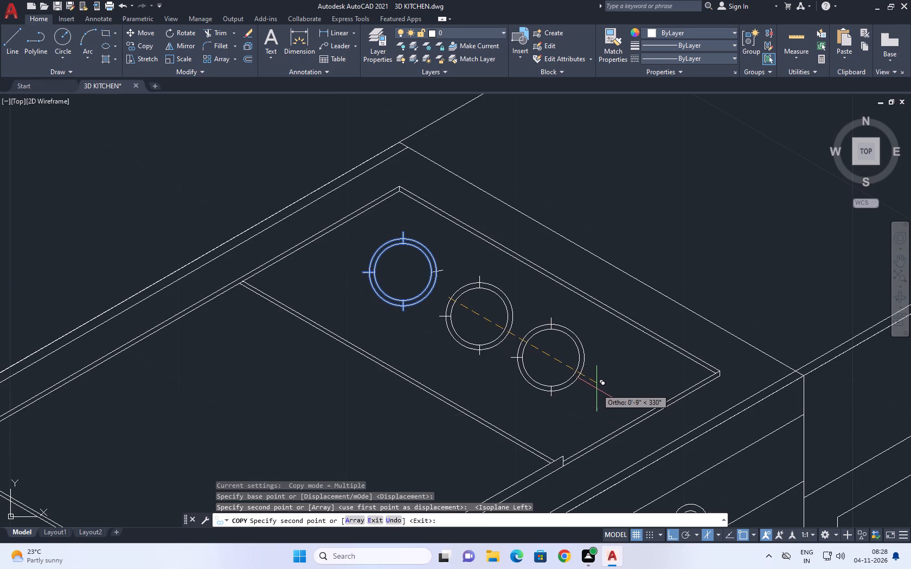
click(593, 387)
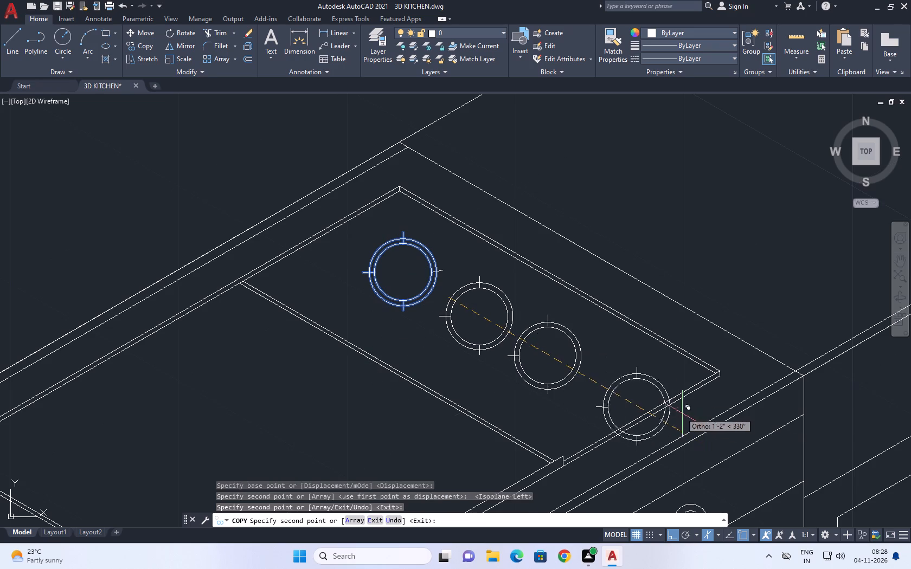
click(656, 403)
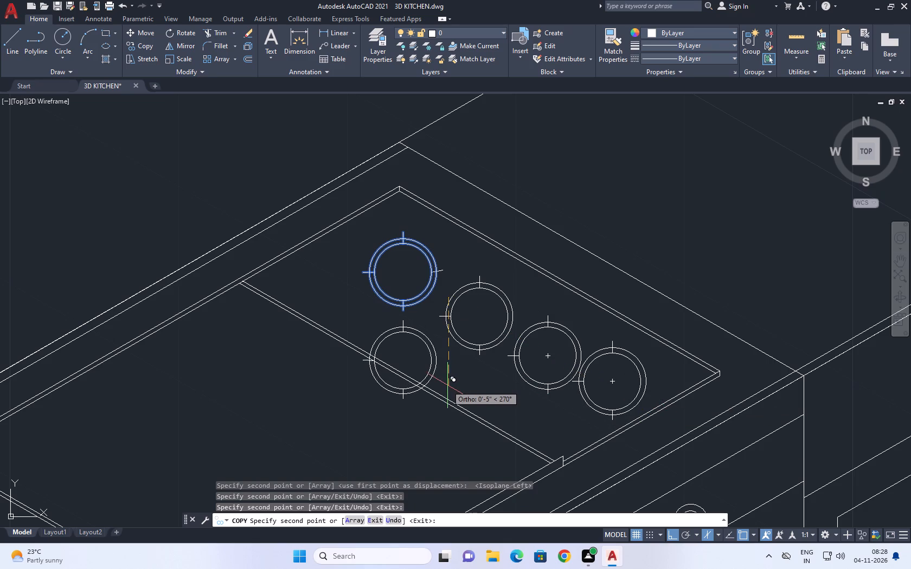
key(ctrl+z)
key(Escape)
Copy the first burner's right tick line to the two new burners, using the circle centers as reference points.
scroll(445, 268, up, 2)
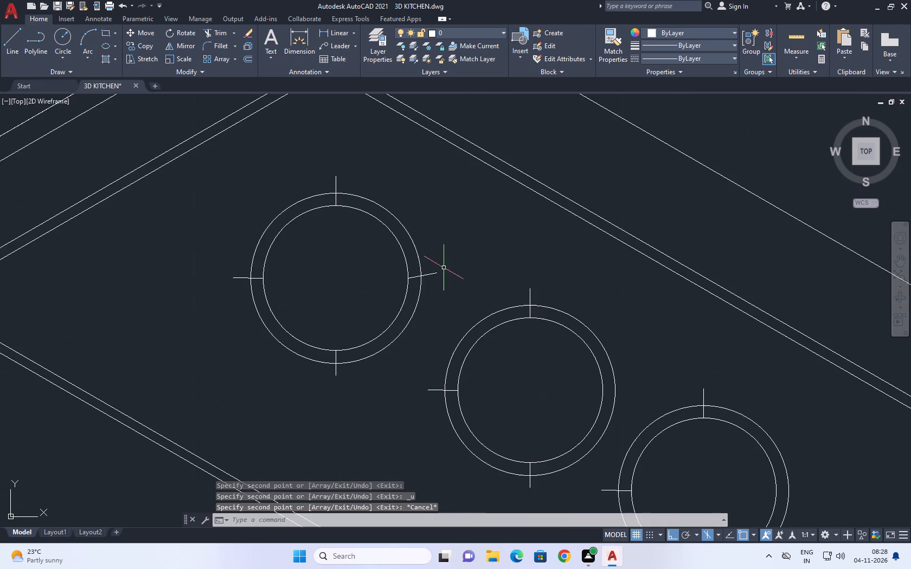
click(439, 288)
click(433, 258)
middle_click(466, 284)
scroll(465, 284, up, 1)
key(c)
key(o)
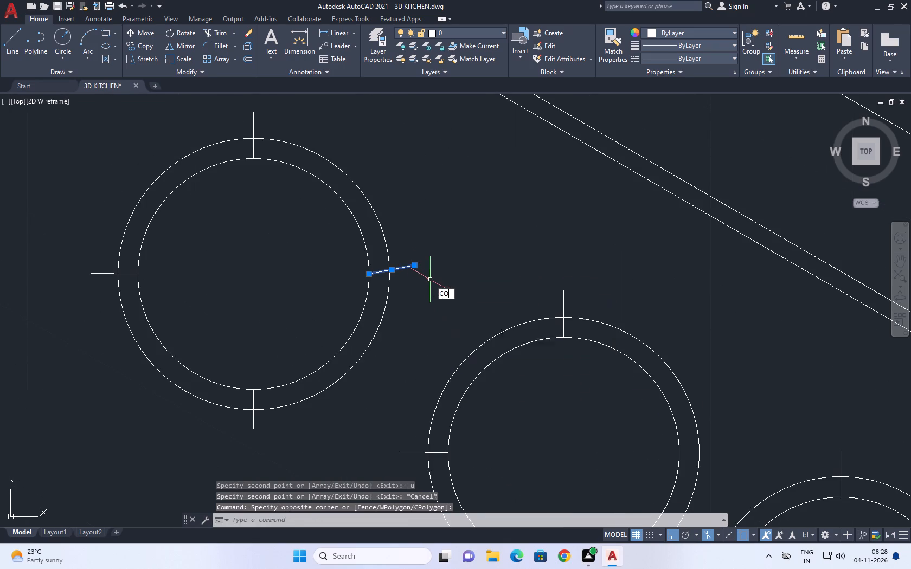
key(space)
click(253, 276)
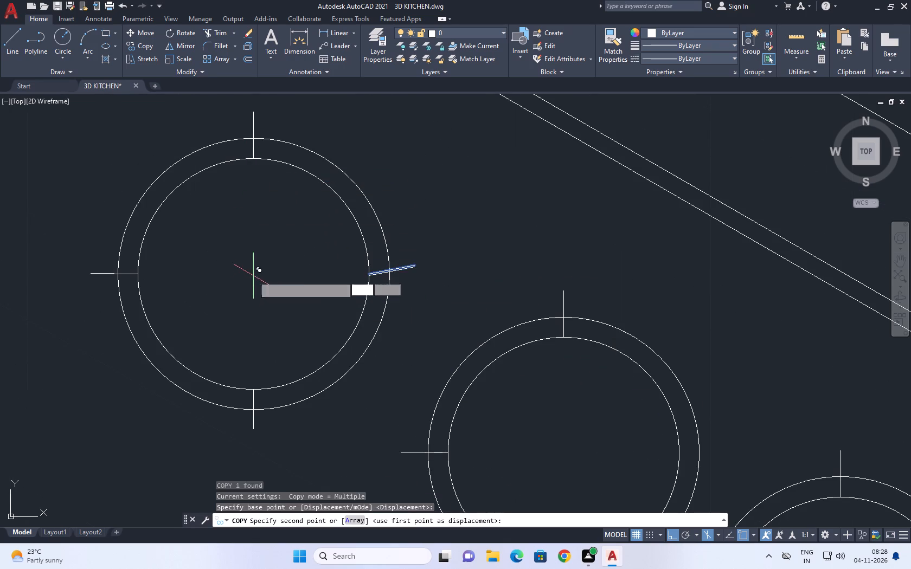
scroll(262, 267, down, 4)
click(312, 293)
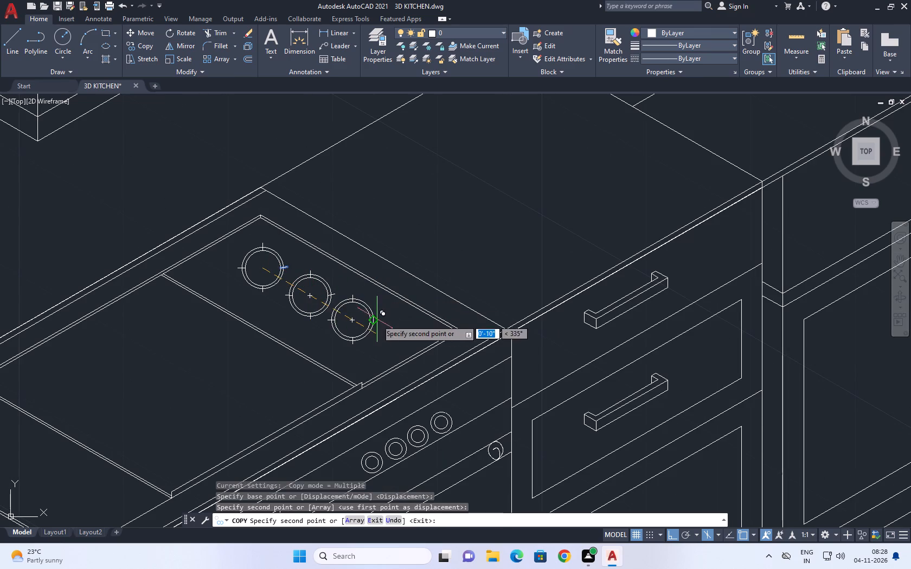
click(351, 319)
key(space)
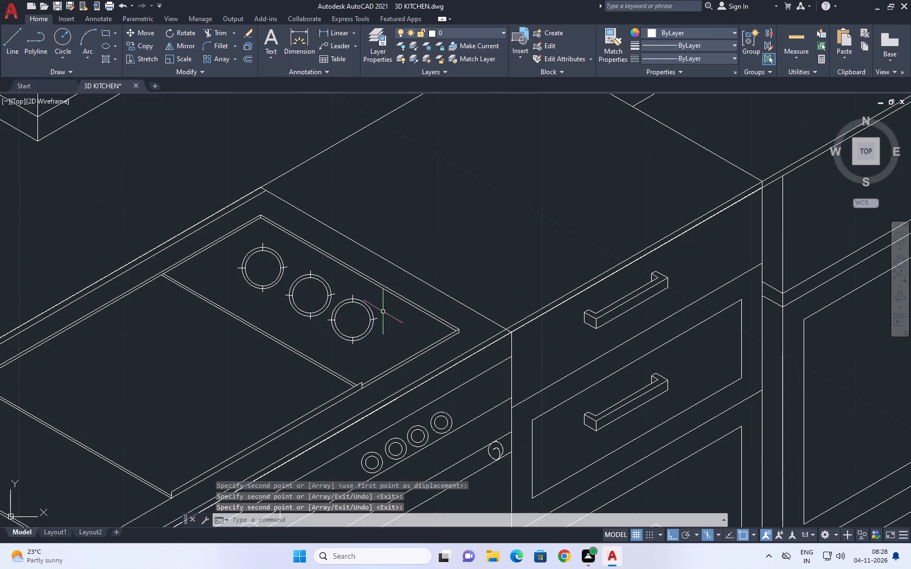
Scale down the third burner, with its circles and all four tick lines, about its center.
scroll(334, 302, up, 2)
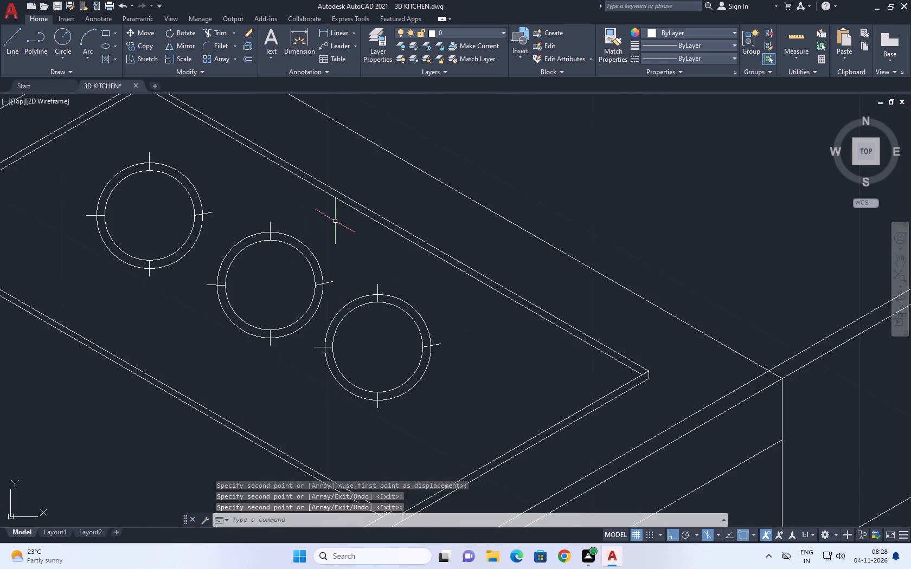
click(321, 216)
click(459, 434)
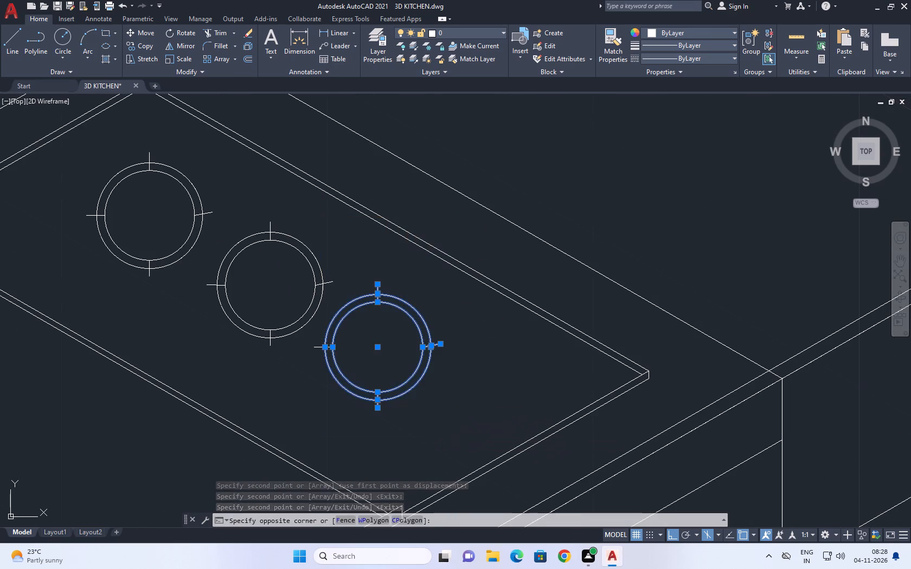
scroll(304, 343, up, 2)
click(339, 405)
click(325, 328)
middle_drag(351, 371, 345, 339)
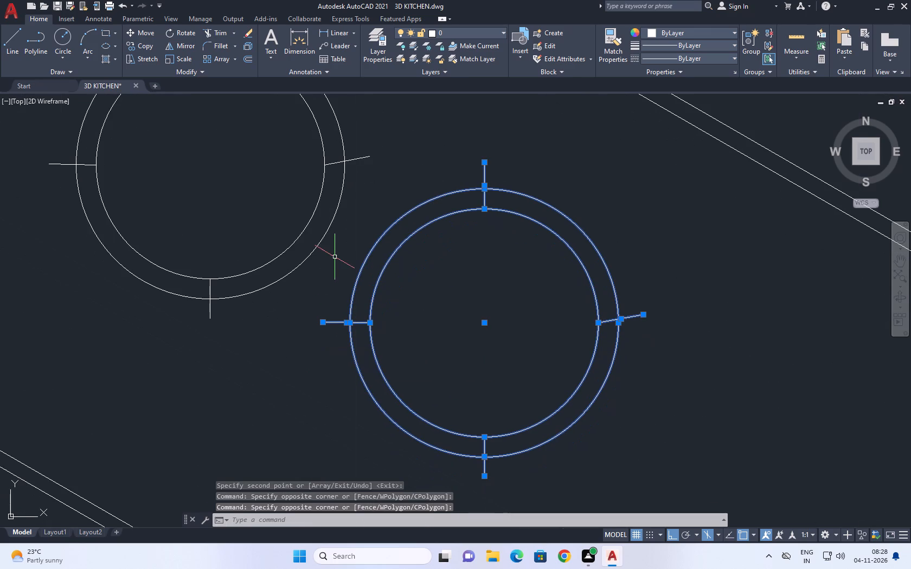
key(s)
key(c)
key(space)
scroll(414, 357, down, 1)
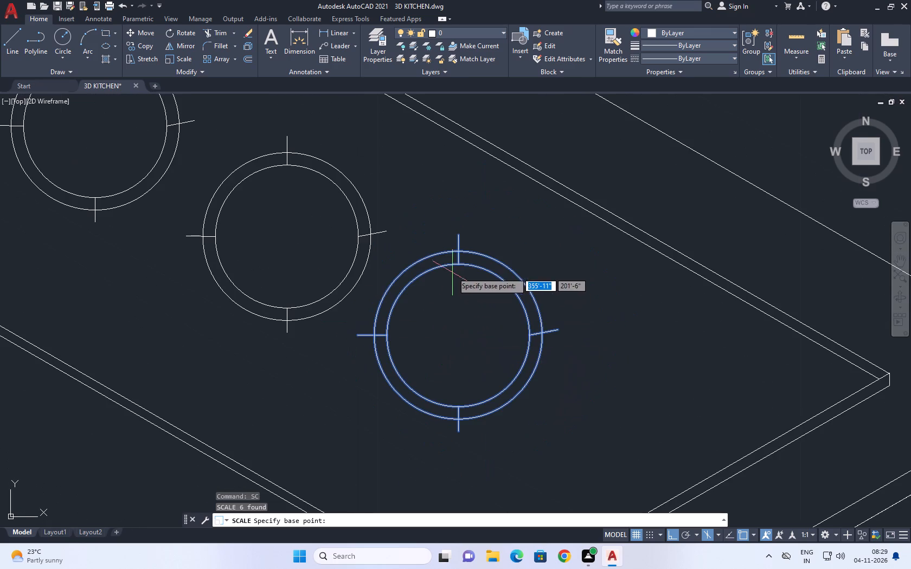
click(455, 336)
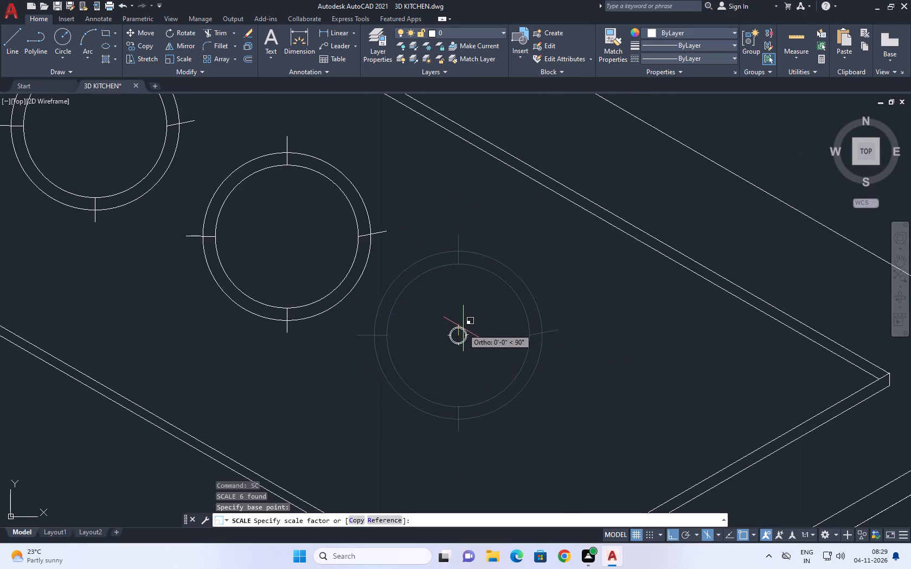
click(519, 366)
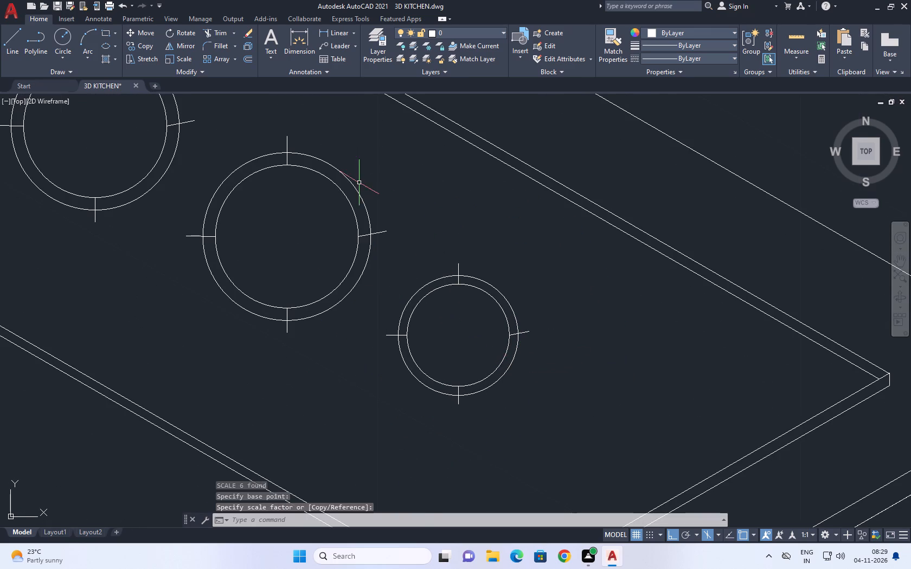
Copy the smaller third burner along the 330° isometric direction to make a fourth burner near the section's front end.
click(368, 195)
click(567, 442)
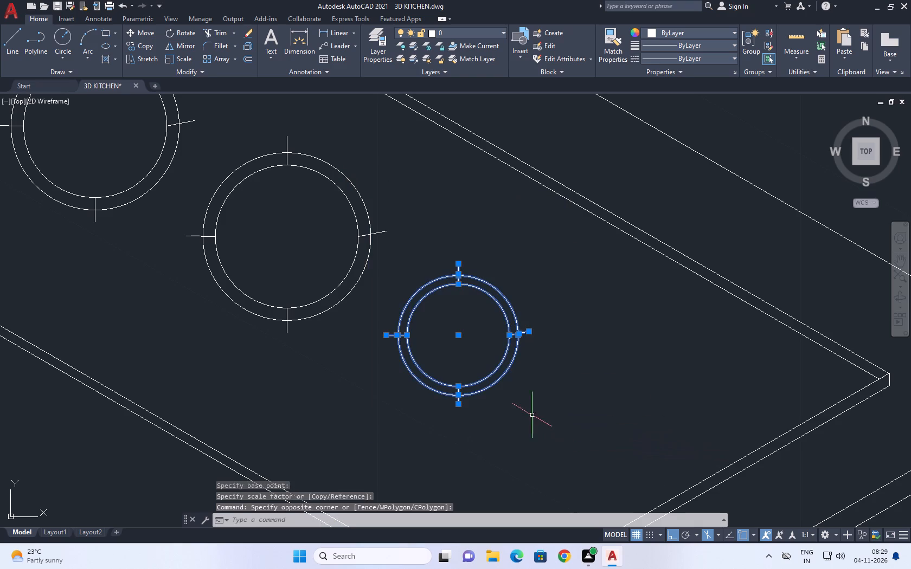
middle_drag(531, 415, 477, 353)
text(CO)
key(space)
click(456, 333)
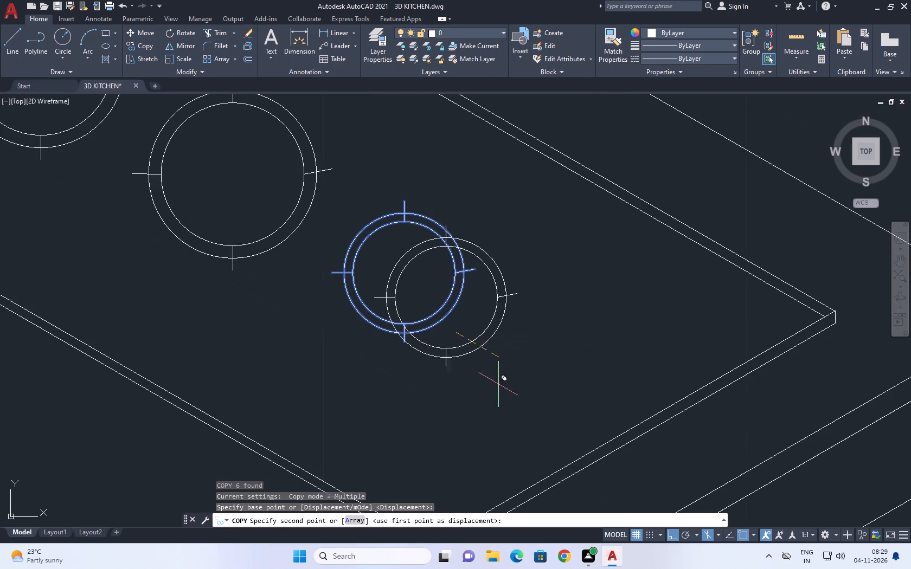
drag(603, 434, 605, 444)
key(space)
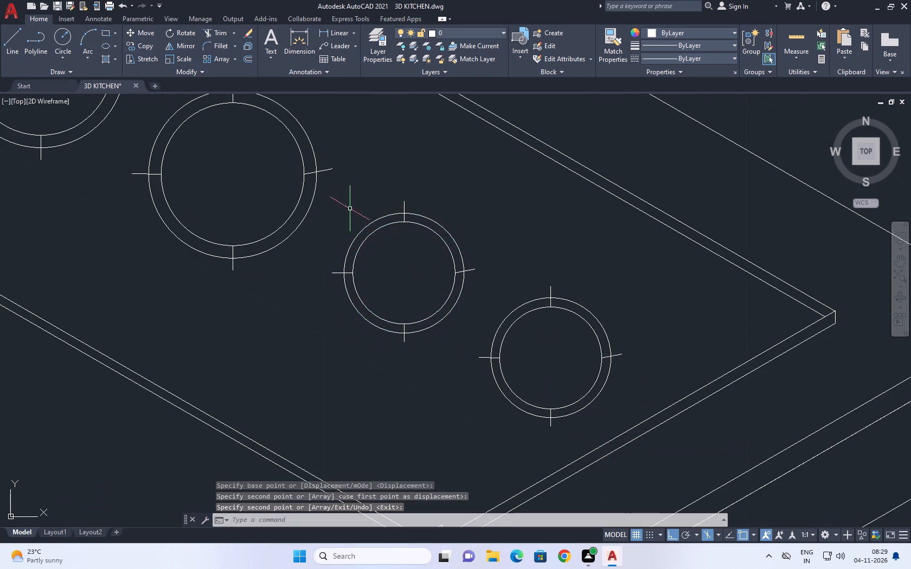
Copy all four burners with their tick lines along the 210° isometric direction into the cooktop's left section.
click(329, 139)
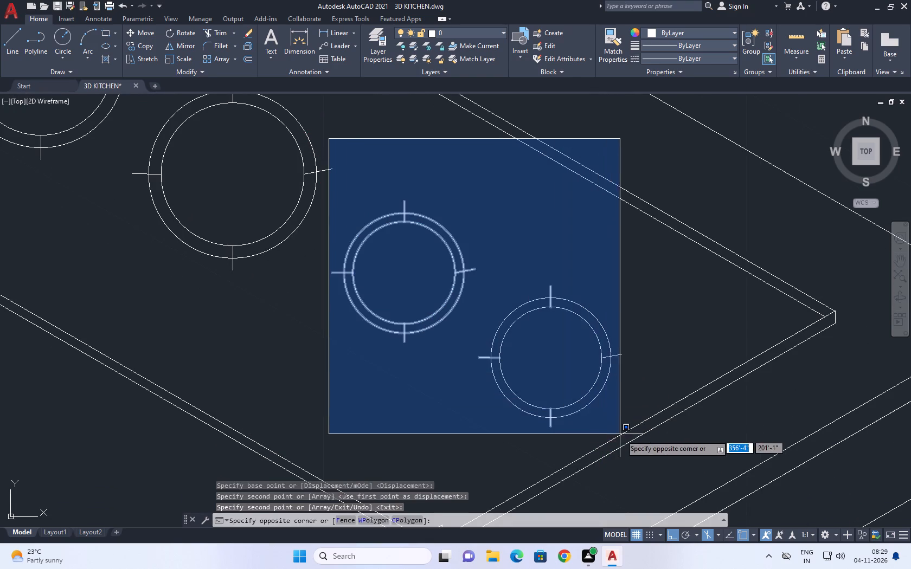
click(638, 439)
middle_drag(428, 311, 508, 352)
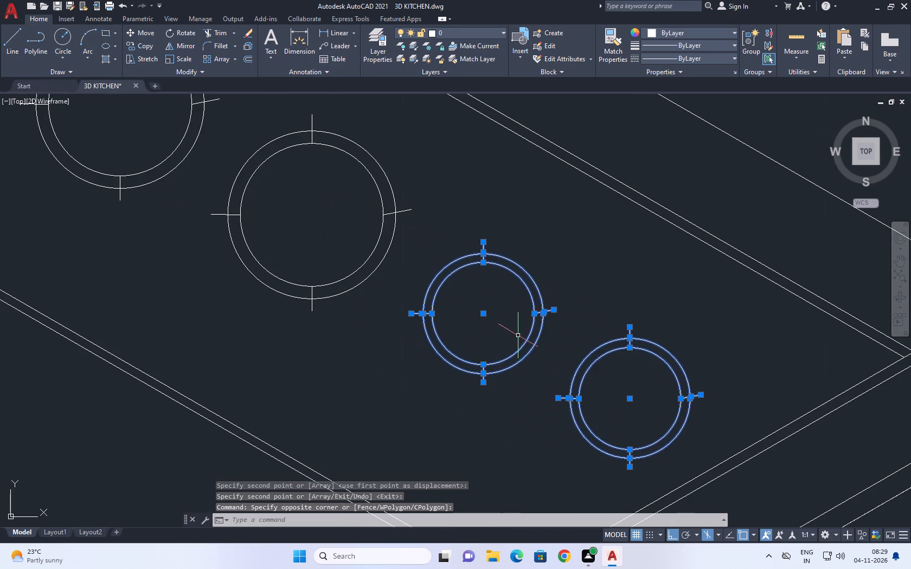
scroll(461, 294, down, 3)
click(319, 184)
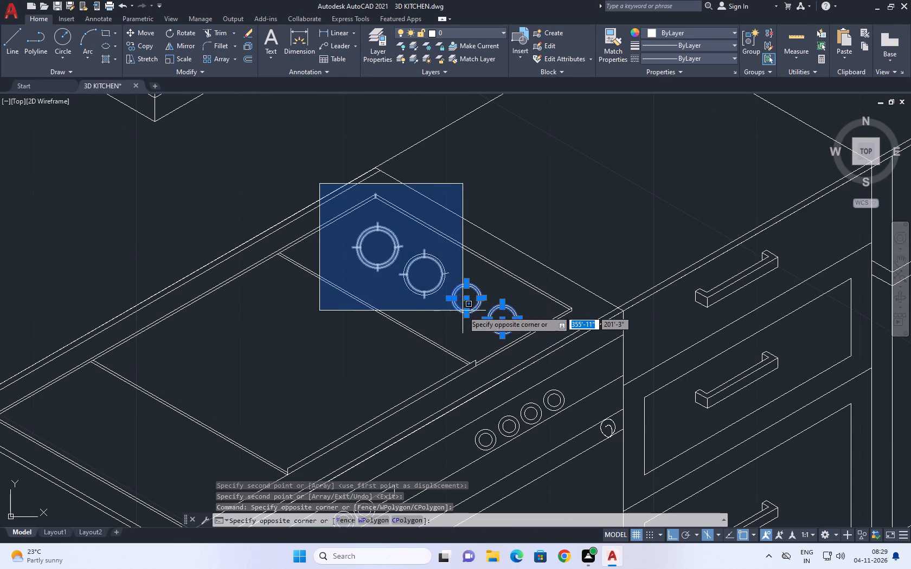
click(468, 309)
middle_drag(401, 240, 422, 296)
scroll(406, 242, down, 1)
middle_drag(411, 256, 448, 337)
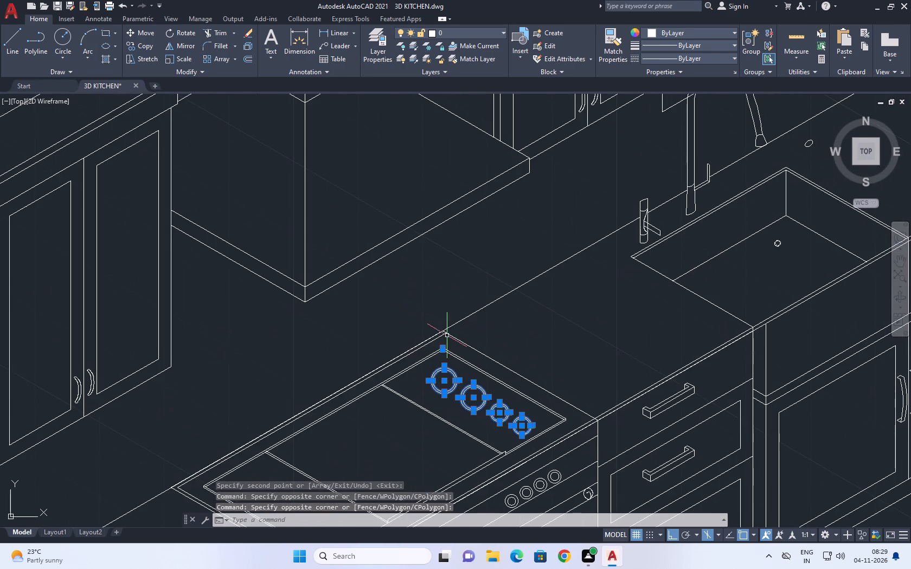
scroll(440, 331, up, 3)
shift+drag(449, 408, 437, 390)
shift+click(413, 349)
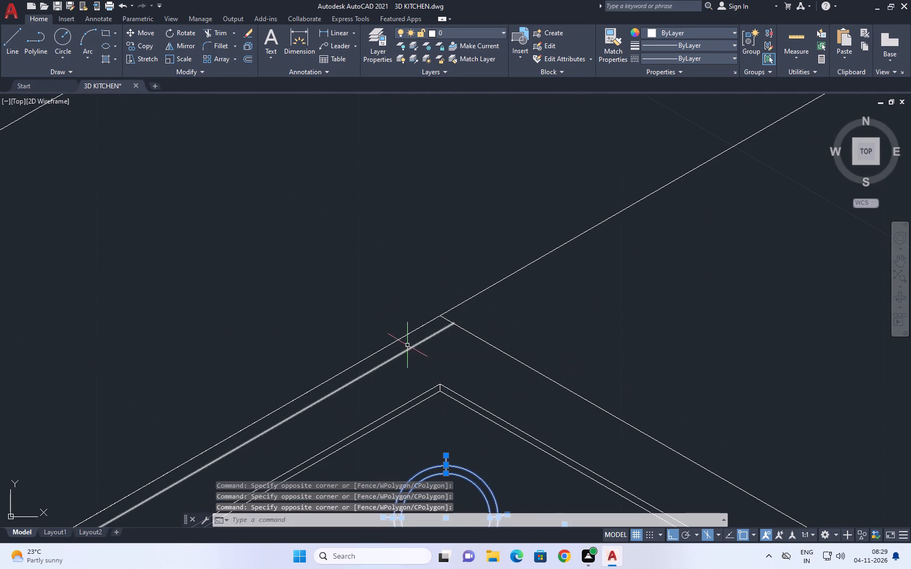
scroll(406, 283, down, 2)
middle_drag(436, 387, 429, 292)
scroll(473, 298, down, 1)
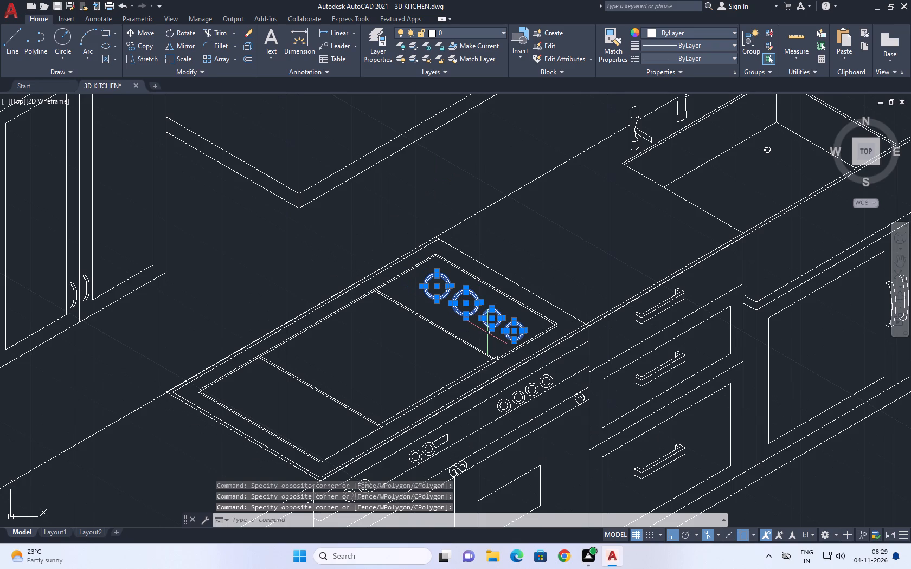
text(CO)
key(space)
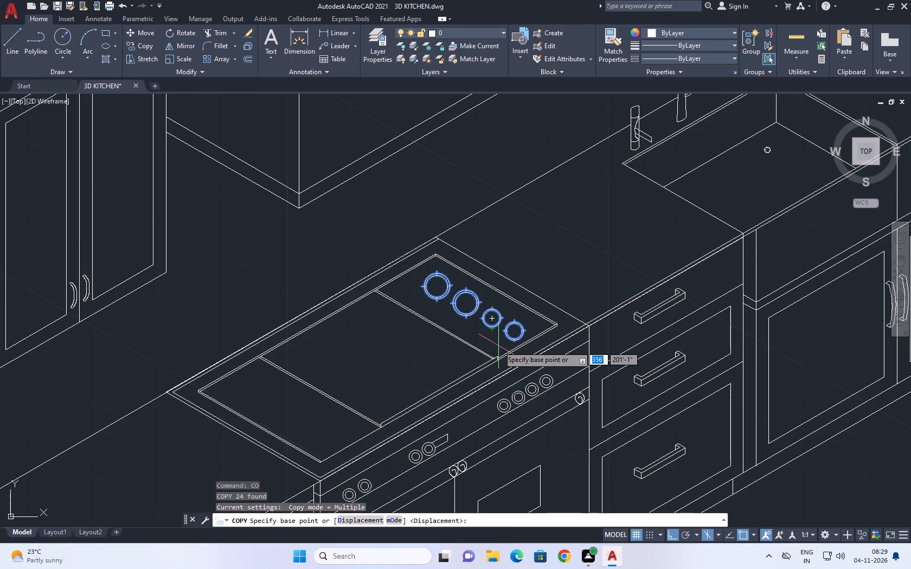
click(498, 346)
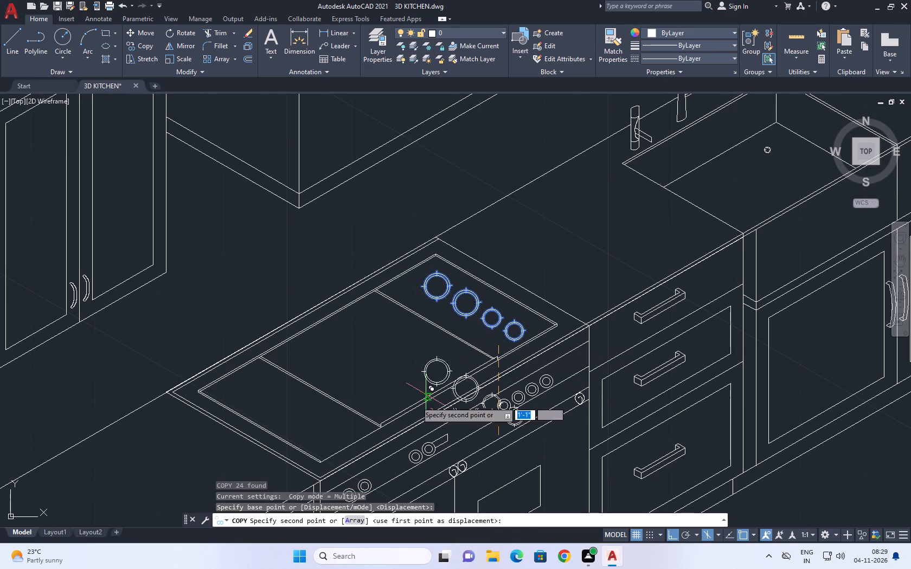
key(F5)
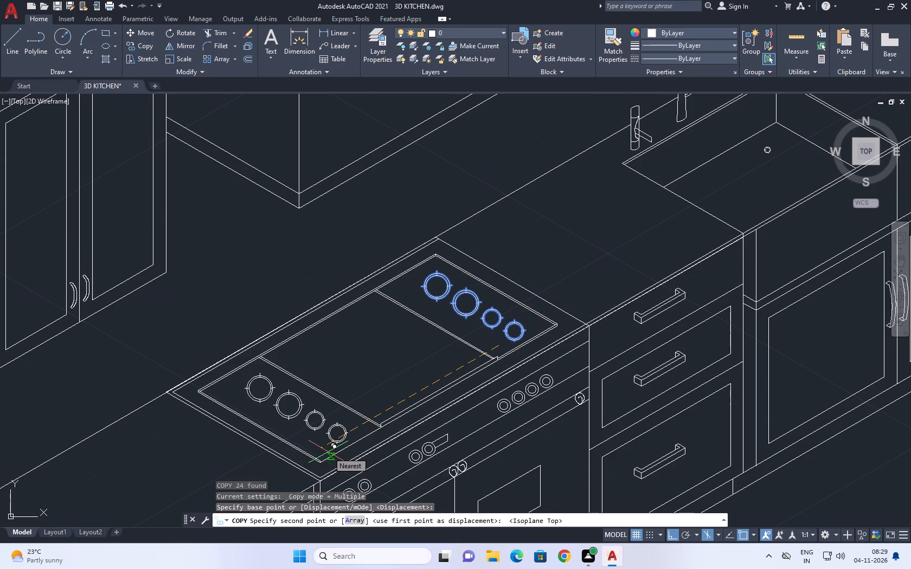
click(328, 452)
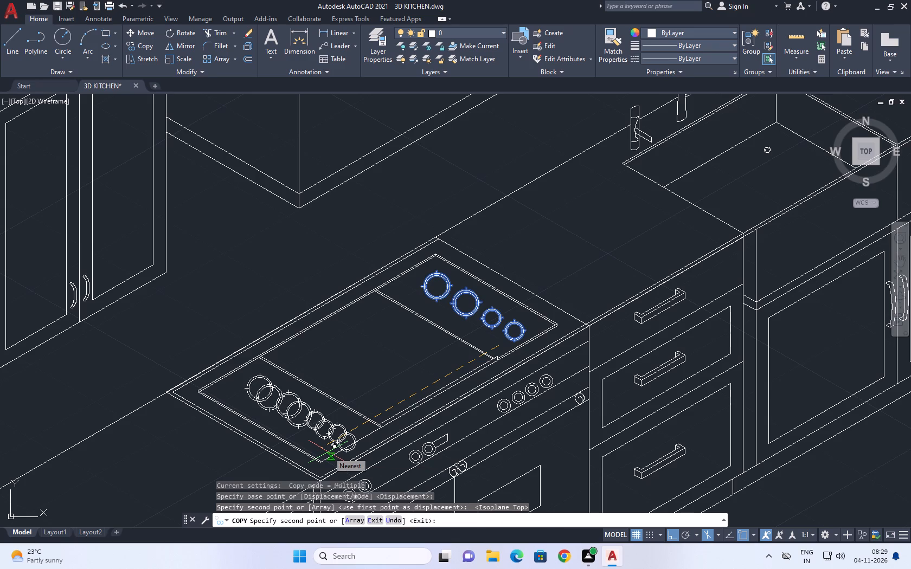
key(space)
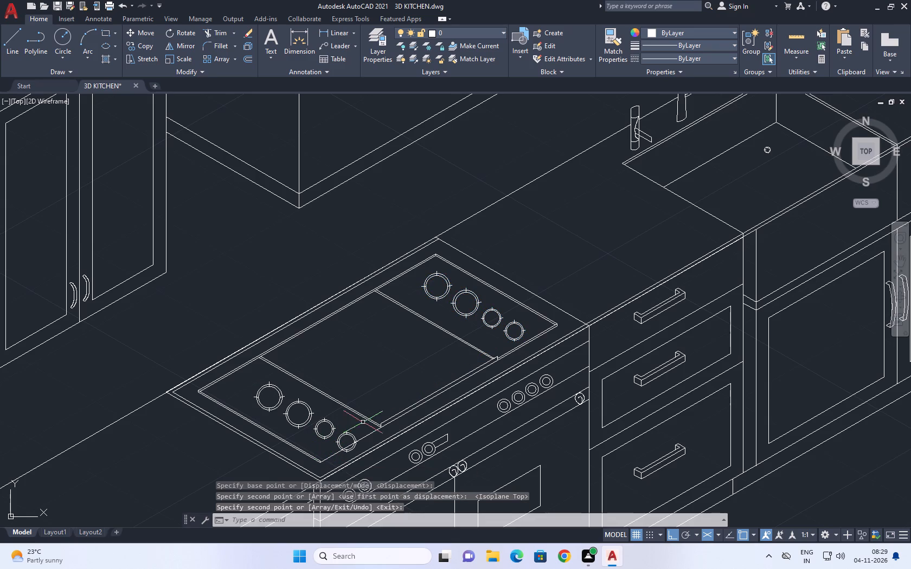
Move the four copied burners in the left section about 2" at roughly 152° toward the section's back.
middle_drag(356, 437, 356, 324)
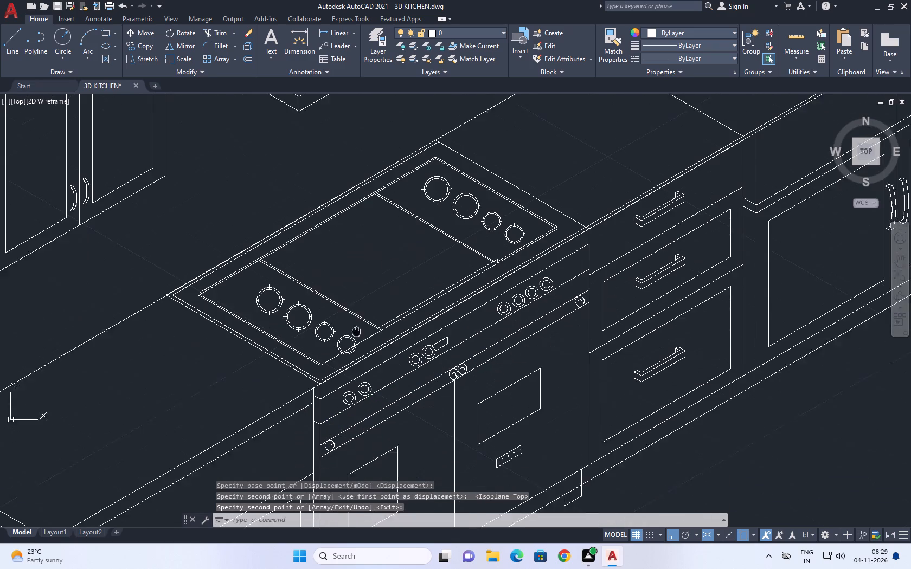
scroll(242, 282, up, 2)
click(263, 243)
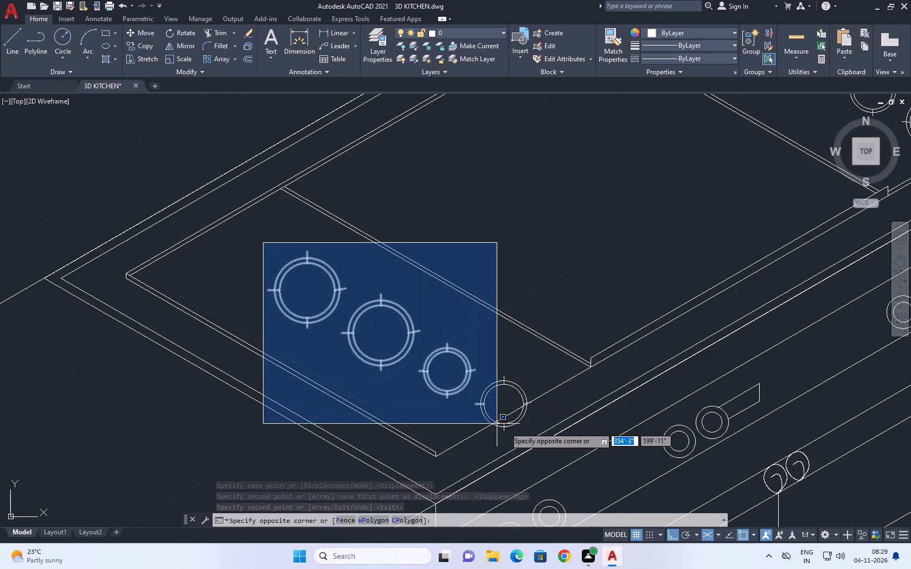
click(543, 450)
middle_drag(522, 446, 541, 457)
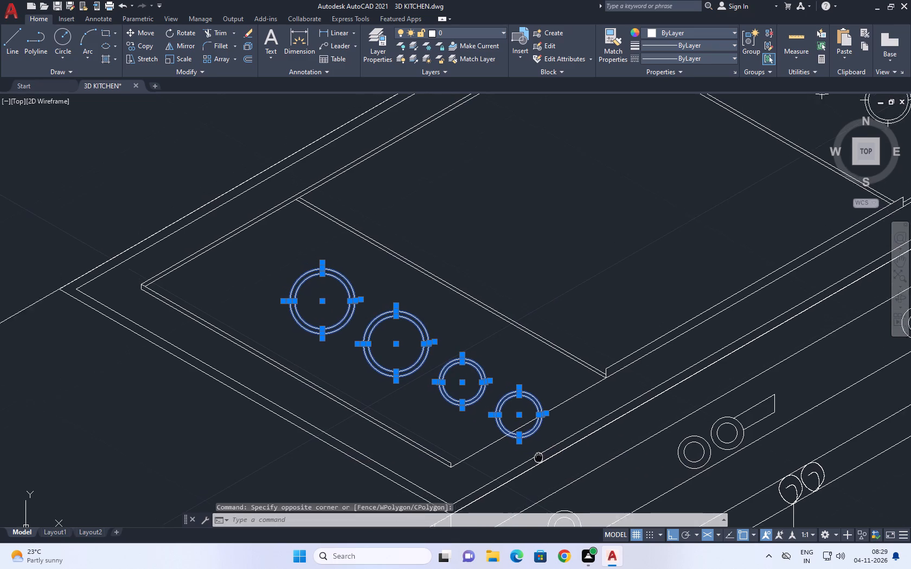
middle_drag(541, 457, 547, 456)
key(m)
key(space)
click(566, 445)
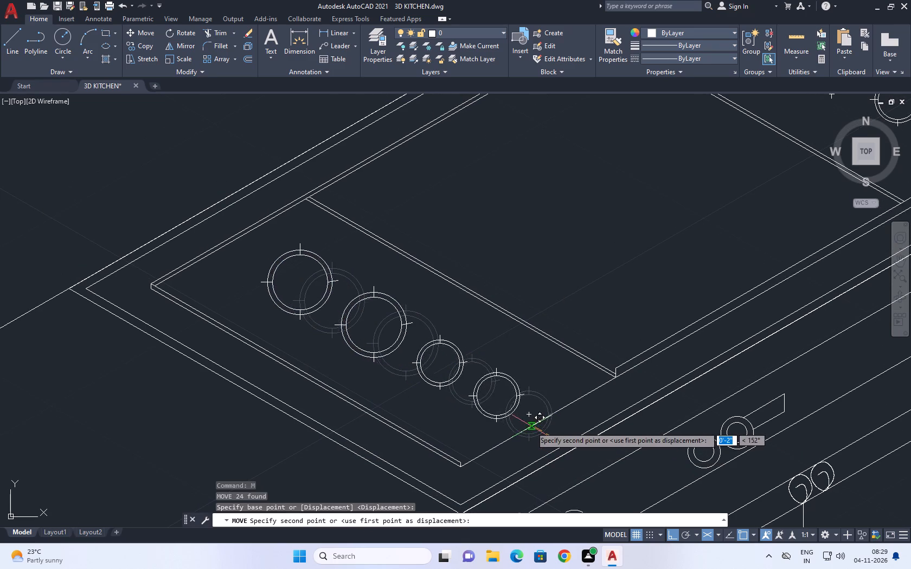
click(527, 425)
Draw two short vertical lines down across the cooktop middle section's double front edge, one near each end.
scroll(522, 418, down, 1)
middle_drag(586, 398, 550, 424)
scroll(505, 425, down, 2)
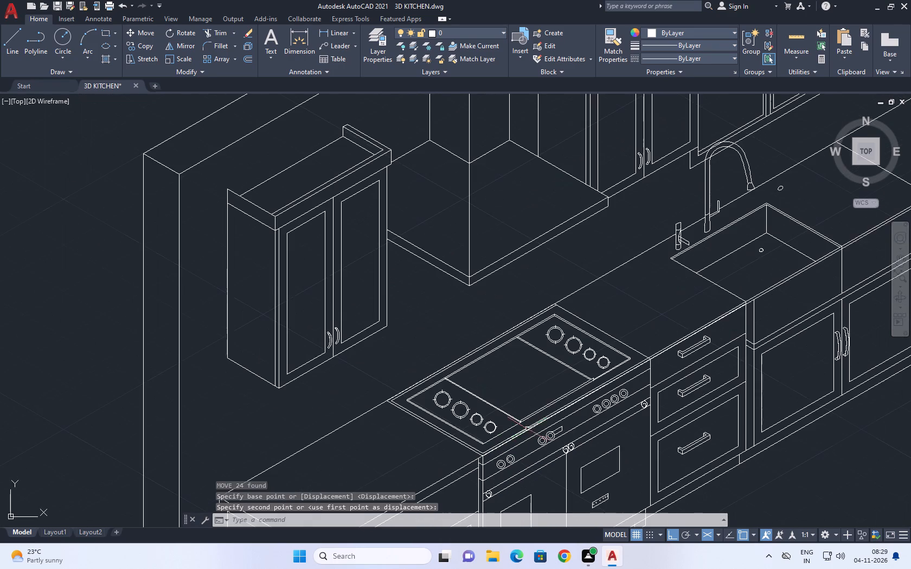
middle_drag(550, 407, 369, 347)
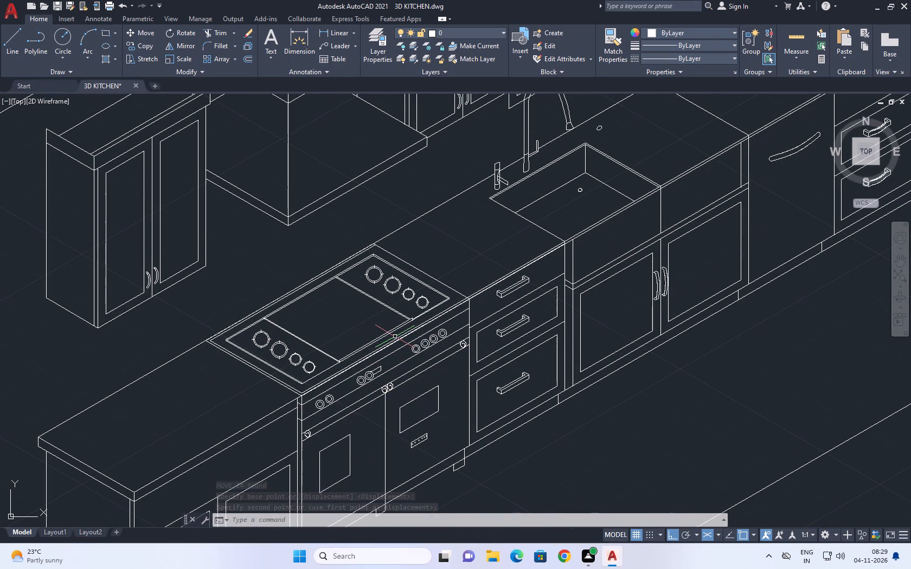
key(l)
key(space)
scroll(358, 355, up, 3)
scroll(312, 351, up, 1)
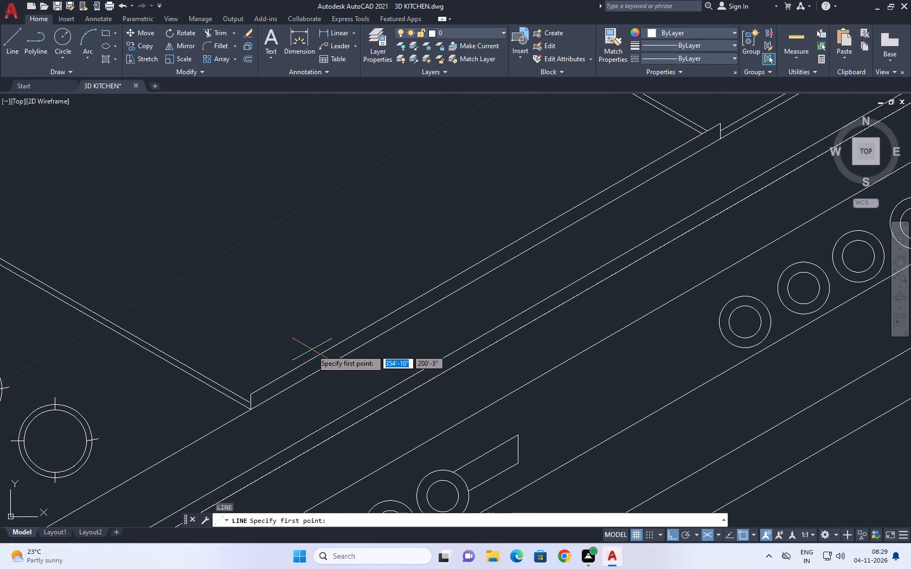
click(312, 355)
key(F5)
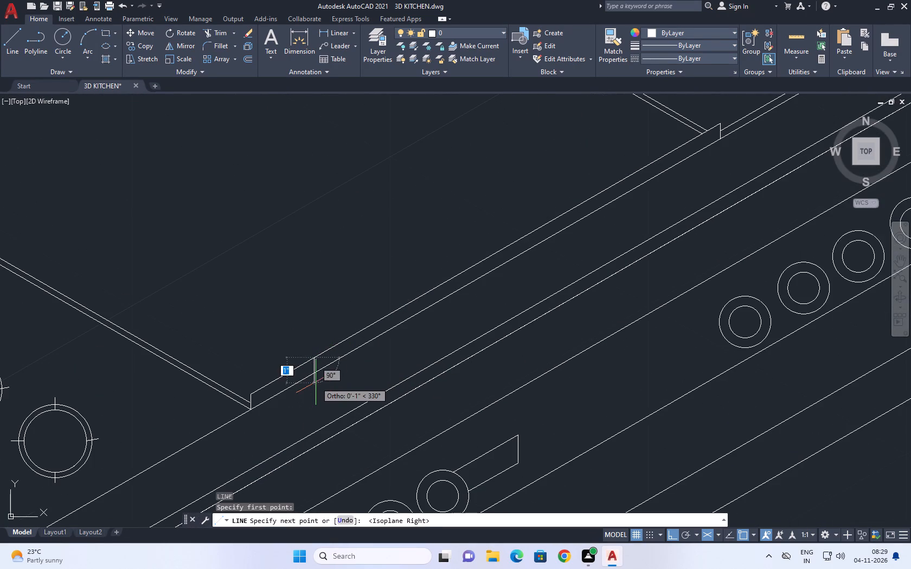
click(316, 384)
key(space)
middle_drag(502, 263, 421, 356)
key(space)
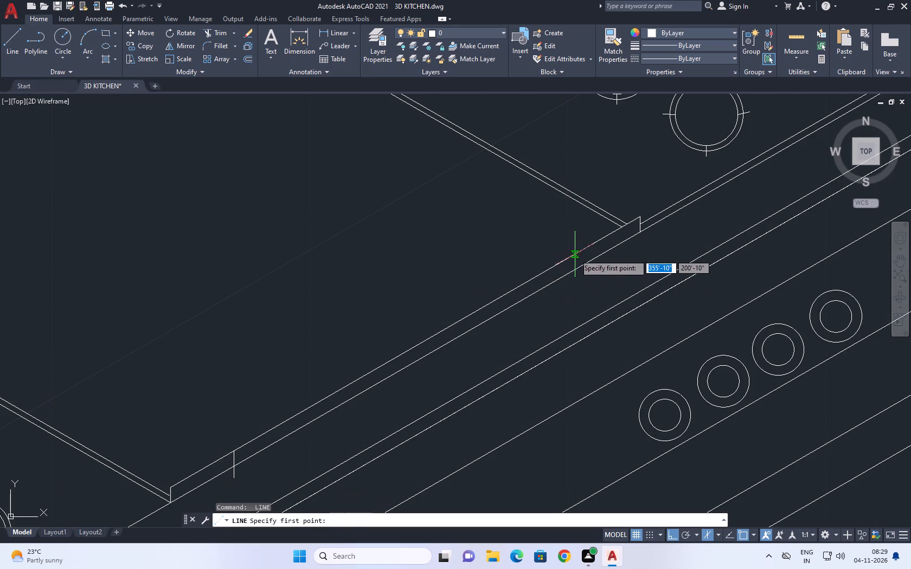
click(575, 253)
click(576, 296)
key(space)
Trim the parts of both short vertical lines that extend below the middle section's lower front edge line.
key(t)
text(R)
key(space)
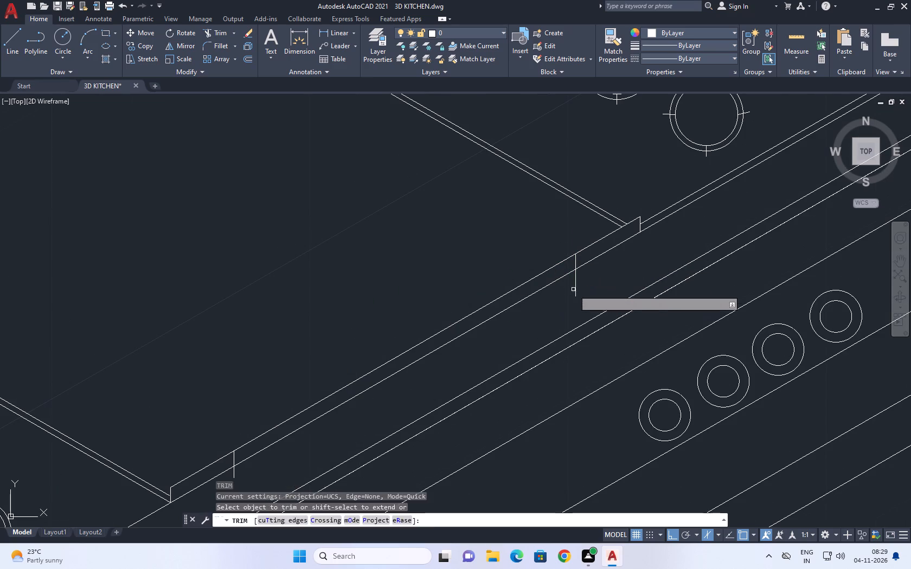
click(579, 281)
click(560, 298)
scroll(574, 278, down, 3)
scroll(498, 326, up, 4)
click(469, 327)
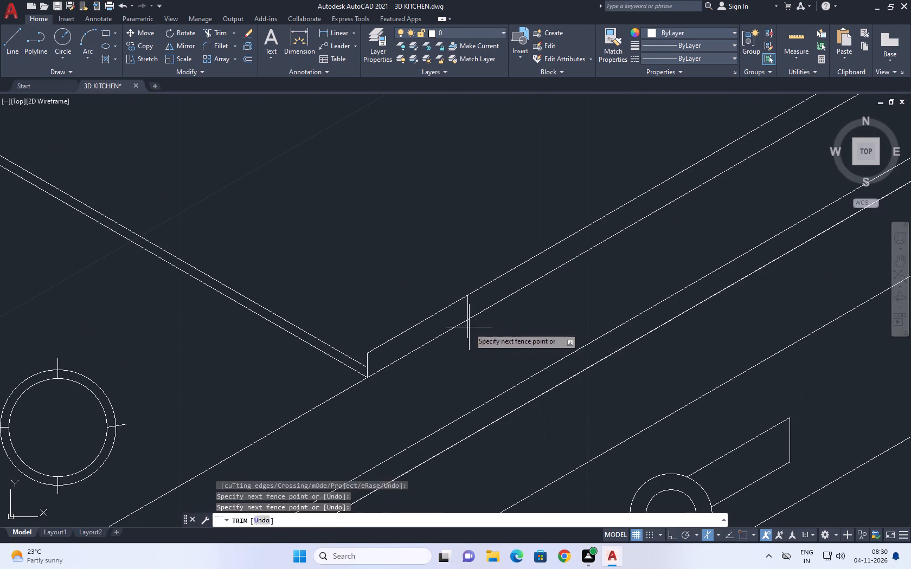
click(457, 337)
scroll(493, 315, down, 5)
key(space)
Look over the cooktop, the range front and the neighbouring base cabinets.
middle_click(572, 177)
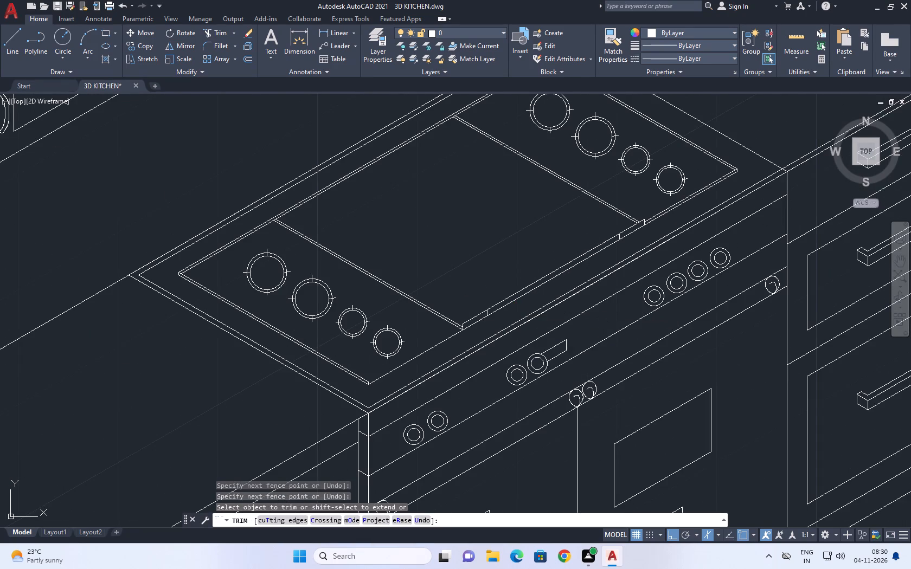
middle_drag(535, 259, 536, 268)
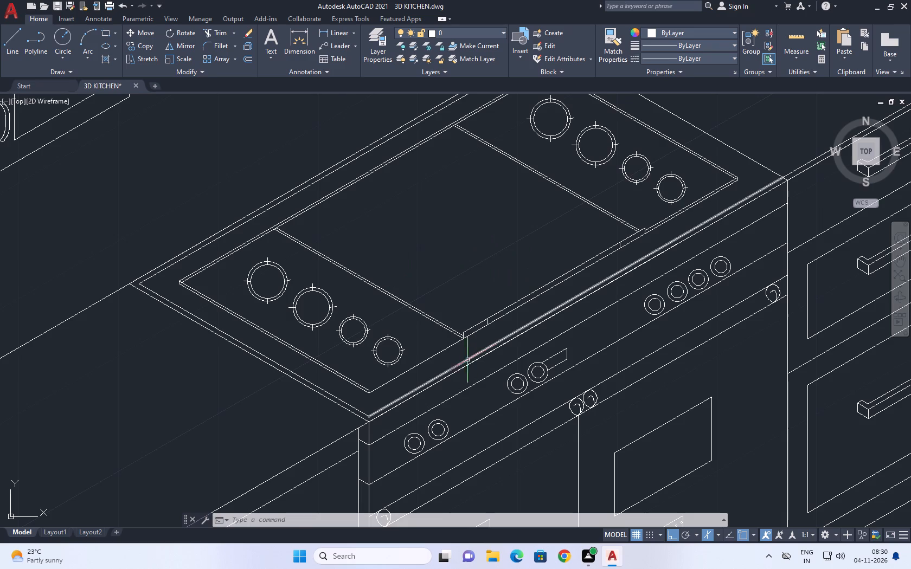
scroll(451, 337, down, 1)
middle_drag(528, 290, 515, 316)
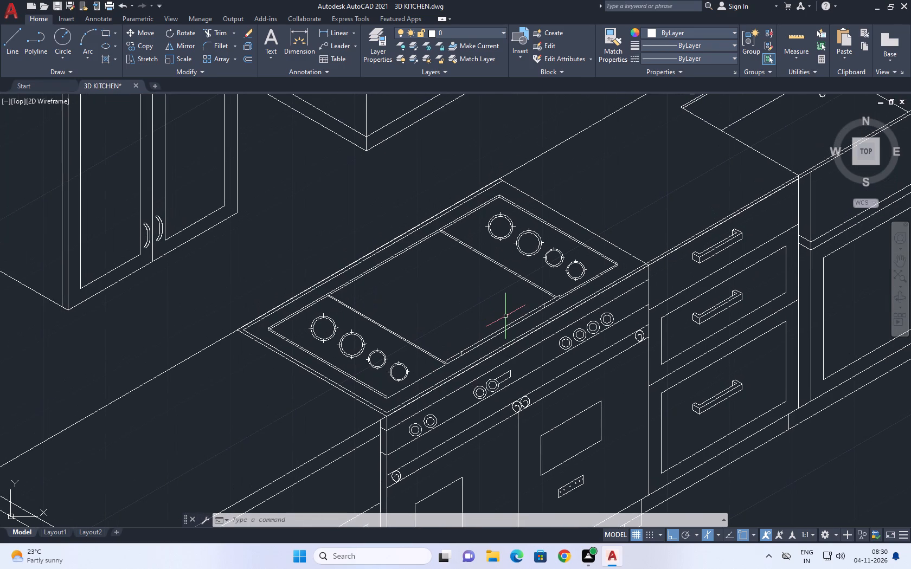
middle_drag(550, 298, 528, 312)
scroll(533, 318, down, 1)
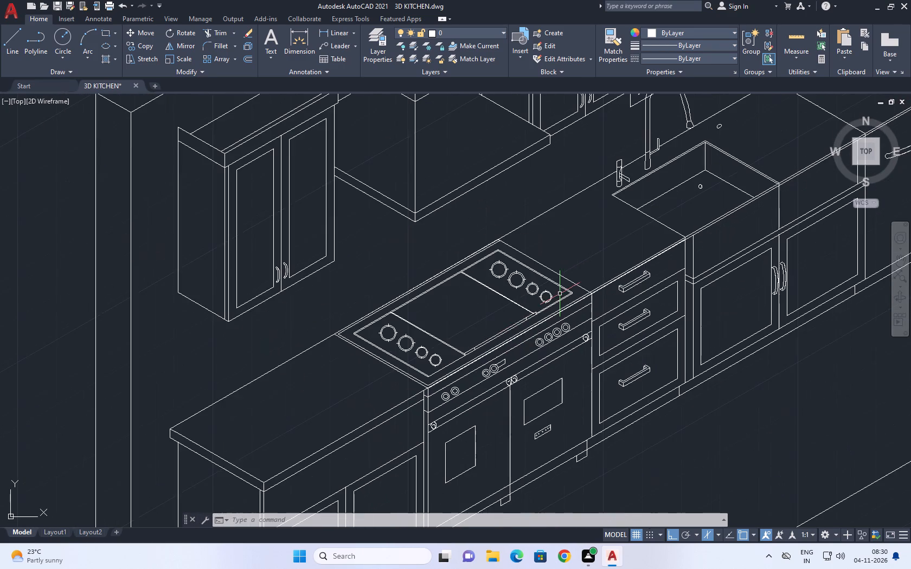
middle_drag(572, 285, 534, 333)
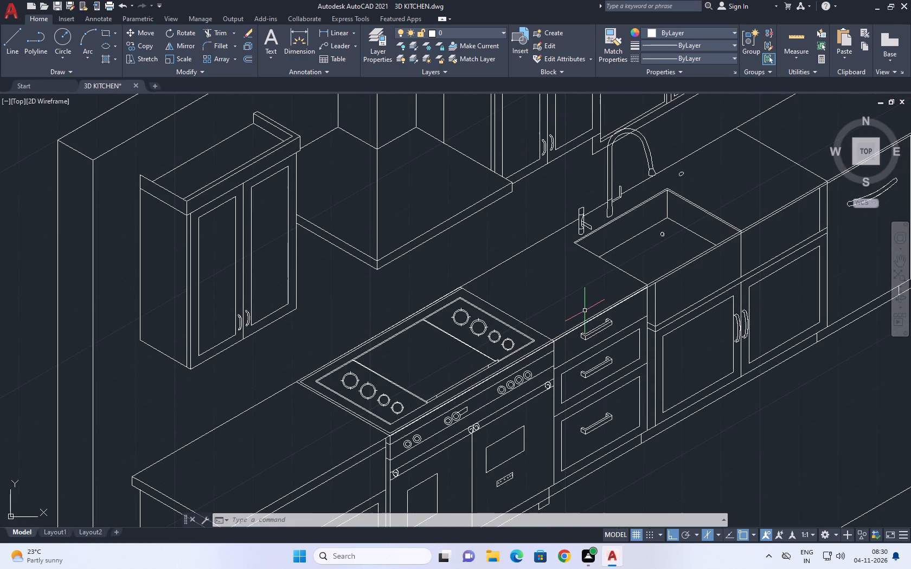
middle_drag(579, 372, 523, 192)
scroll(554, 300, down, 1)
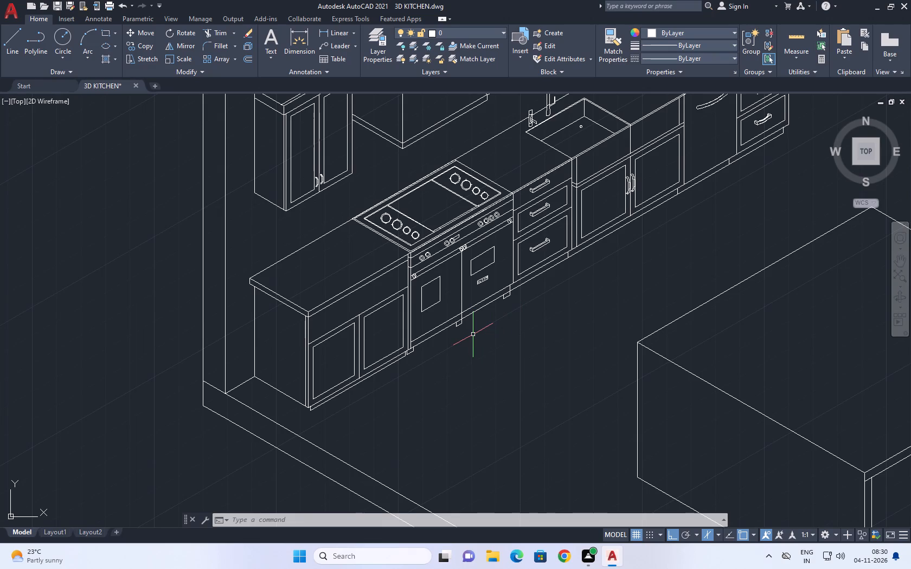
Draw a receding isometric side edge from the lower left corner of the range's right foot and trim it at the base line.
scroll(498, 298, up, 2)
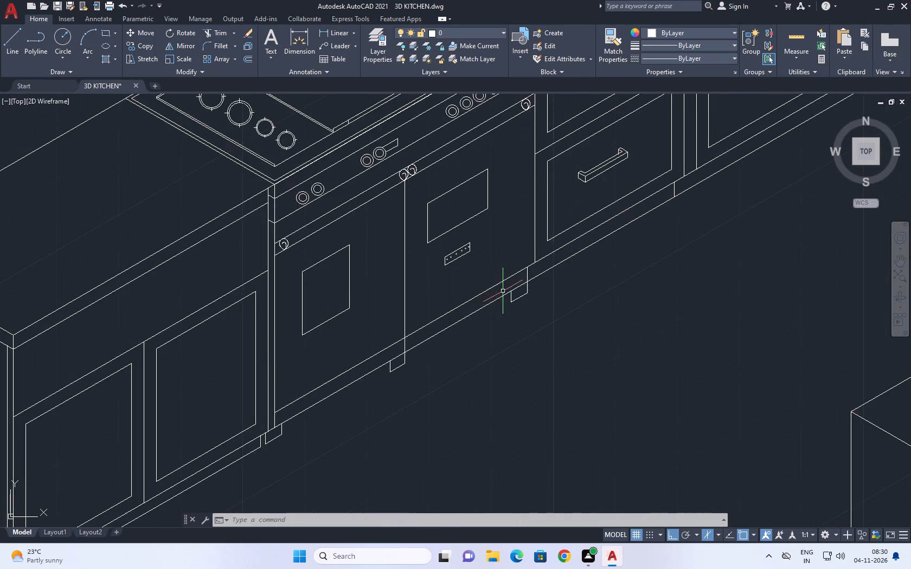
scroll(526, 278, up, 2)
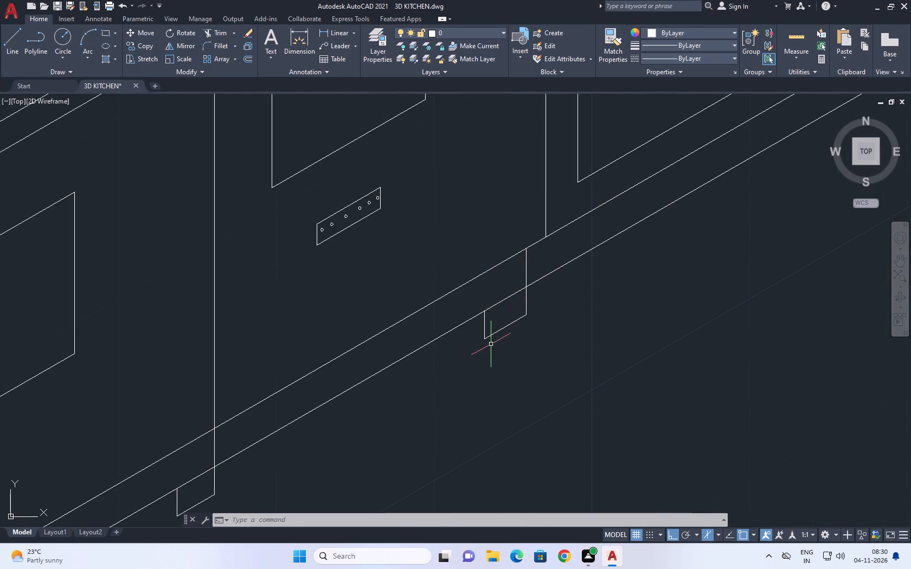
scroll(485, 344, up, 2)
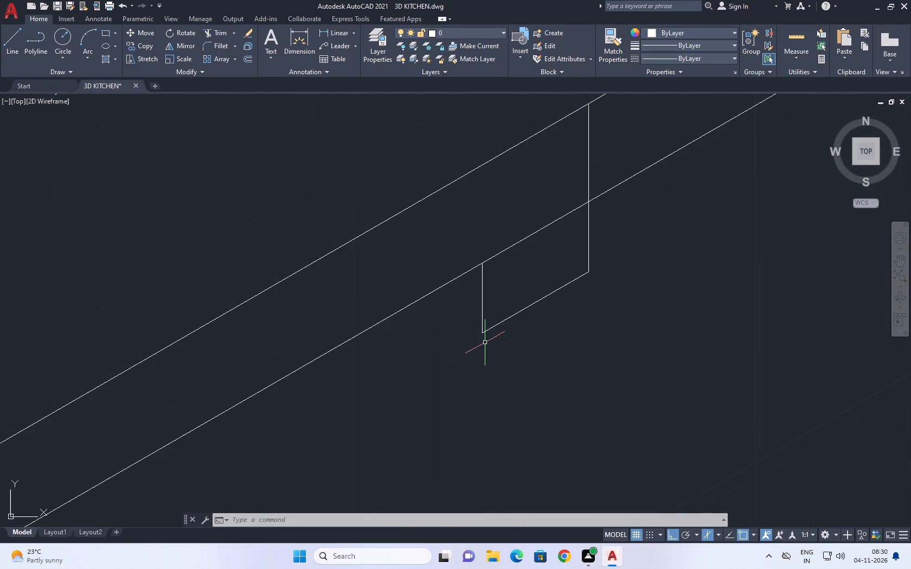
text(L)
key(space)
click(481, 331)
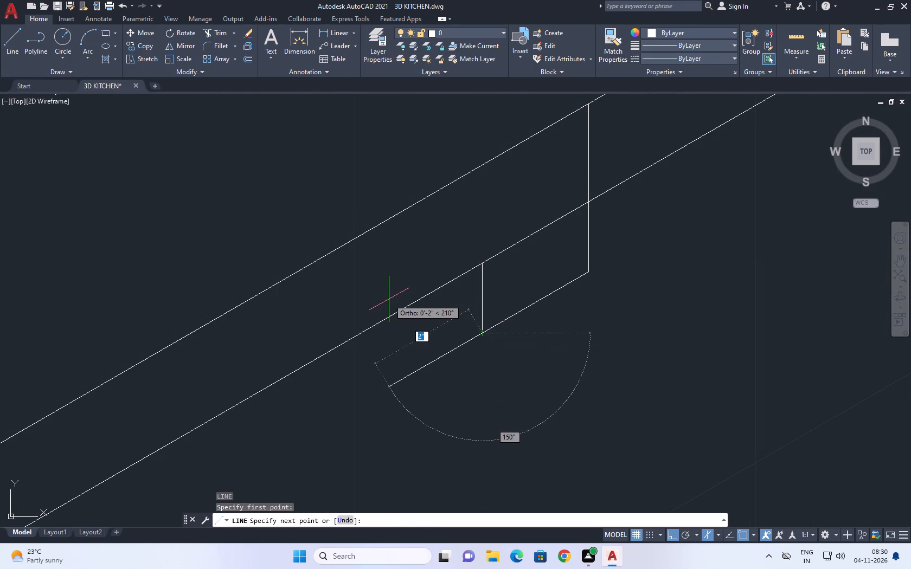
key(F5)
click(382, 294)
key(Escape)
key(t)
key(r)
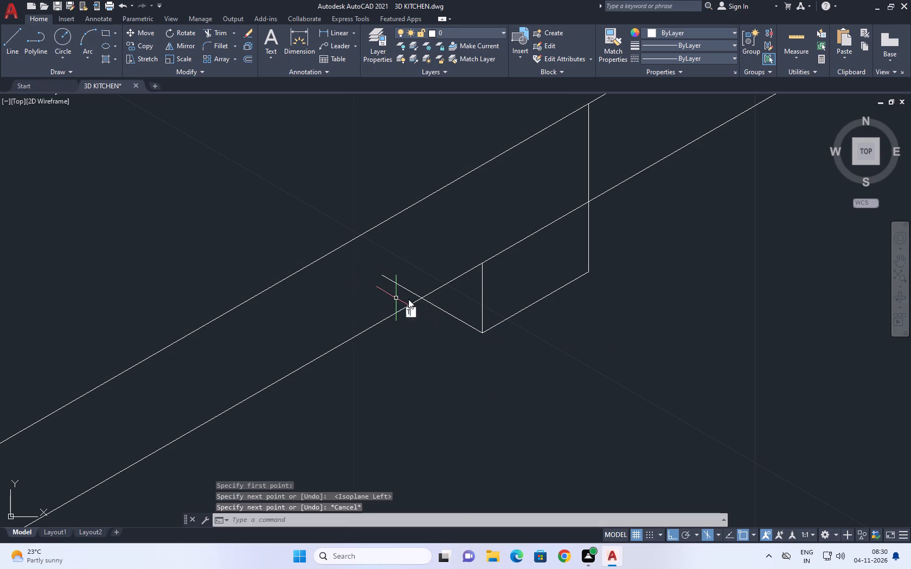
key(space)
drag(421, 289, 412, 290)
click(376, 298)
scroll(473, 243, down, 5)
key(space)
Draw a receding isometric side edge from the lower left corner of the range's middle foot and trim it at the base line.
middle_drag(390, 404, 512, 392)
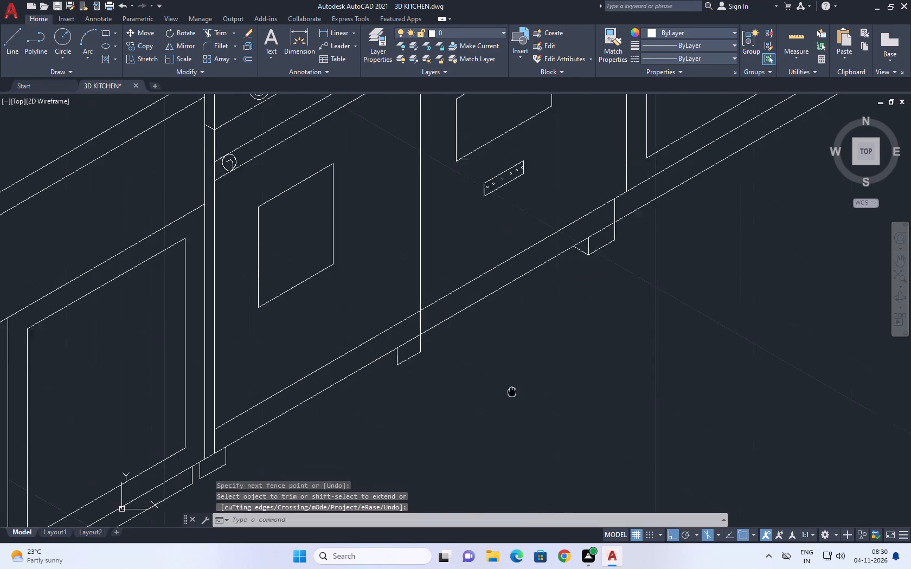
key(l)
key(space)
scroll(407, 377, up, 2)
click(405, 340)
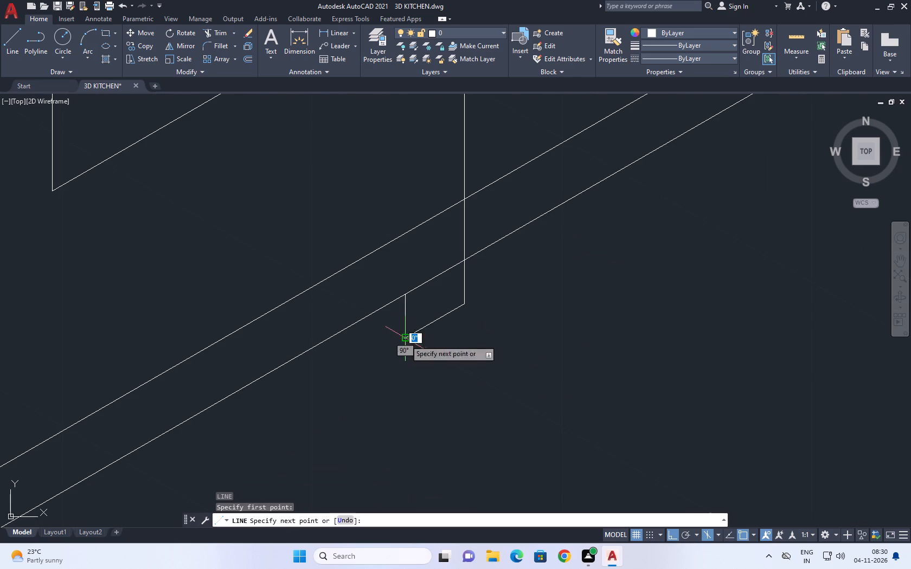
click(335, 308)
key(Escape)
key(t)
key(r)
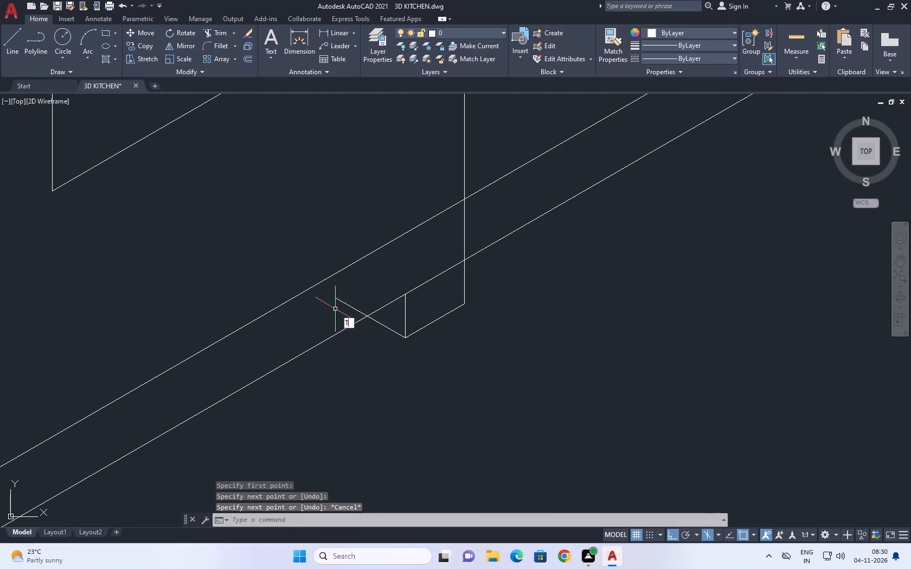
key(space)
click(342, 307)
click(365, 298)
key(Escape)
scroll(442, 297, down, 5)
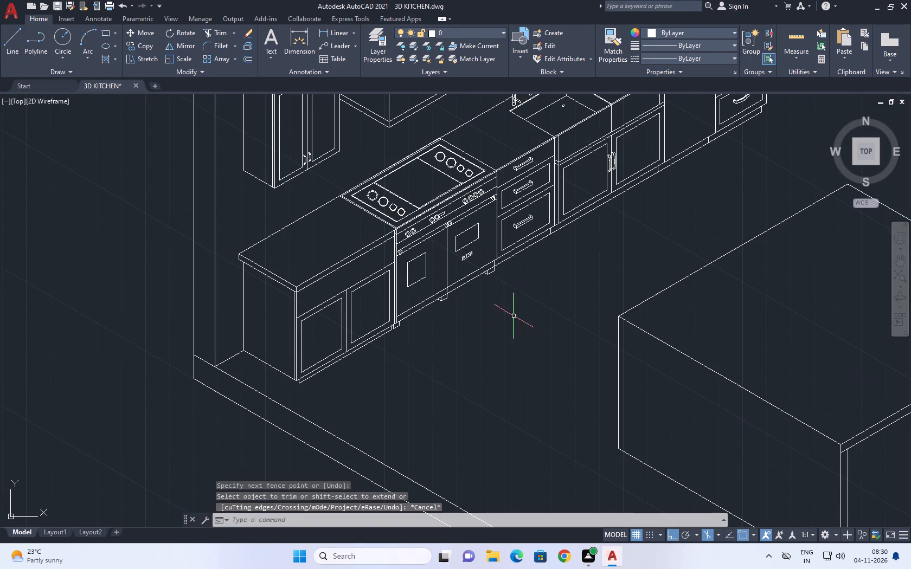
Draw a receding isometric side edge from the left foot's lower left corner and trim it at the neighbouring cabinet base's vertical edge.
key(space)
scroll(389, 341, up, 3)
key(Escape)
text(L)
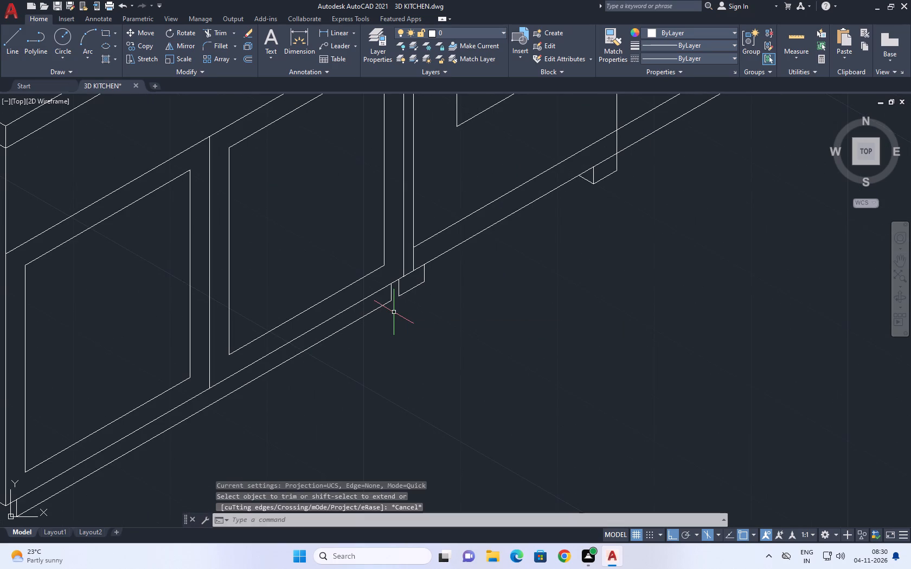
key(space)
scroll(390, 306, up, 3)
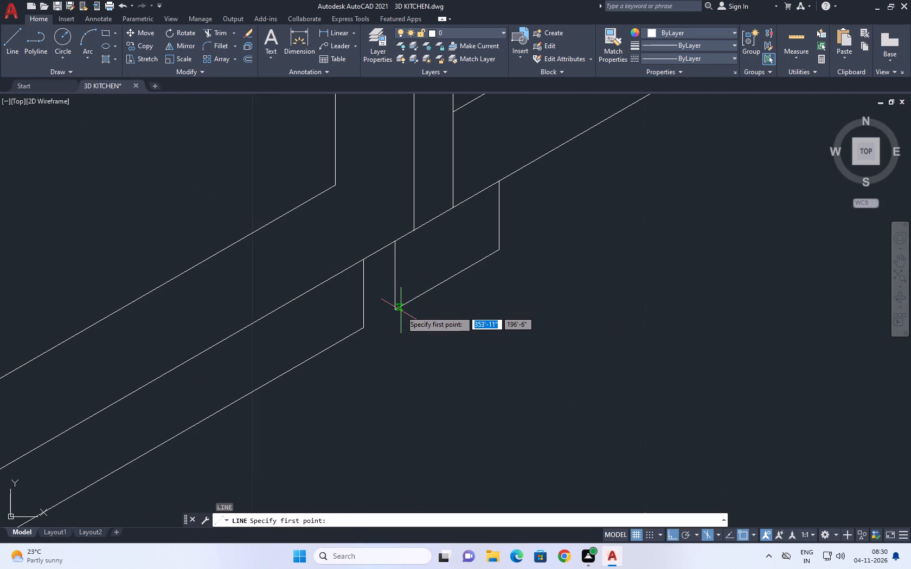
click(396, 310)
click(320, 249)
key(Escape)
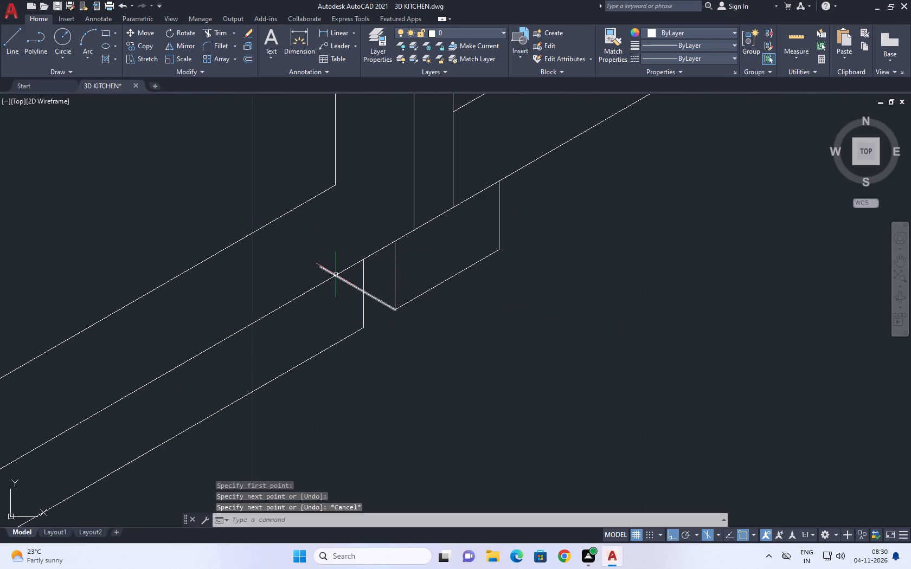
text(TR)
key(space)
click(348, 282)
click(330, 269)
click(311, 274)
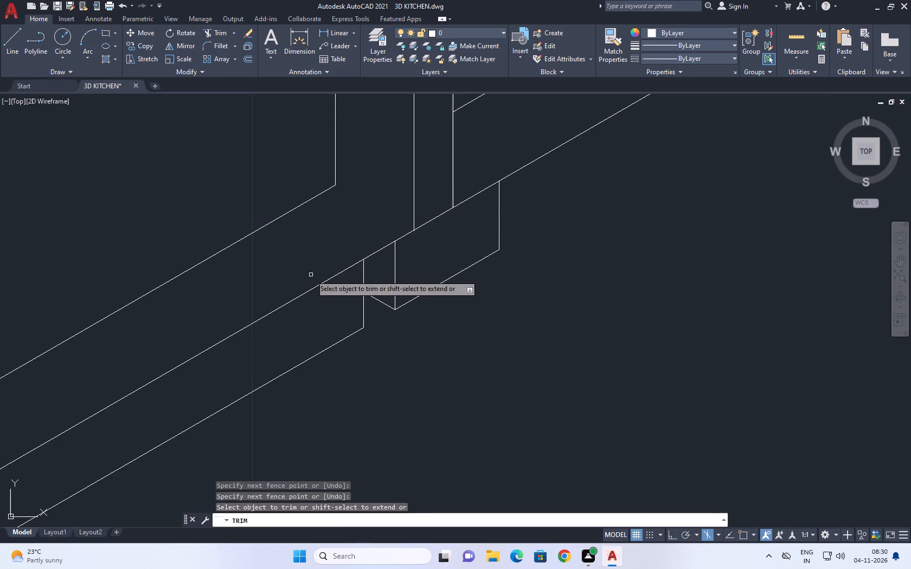
key(Escape)
scroll(432, 305, down, 3)
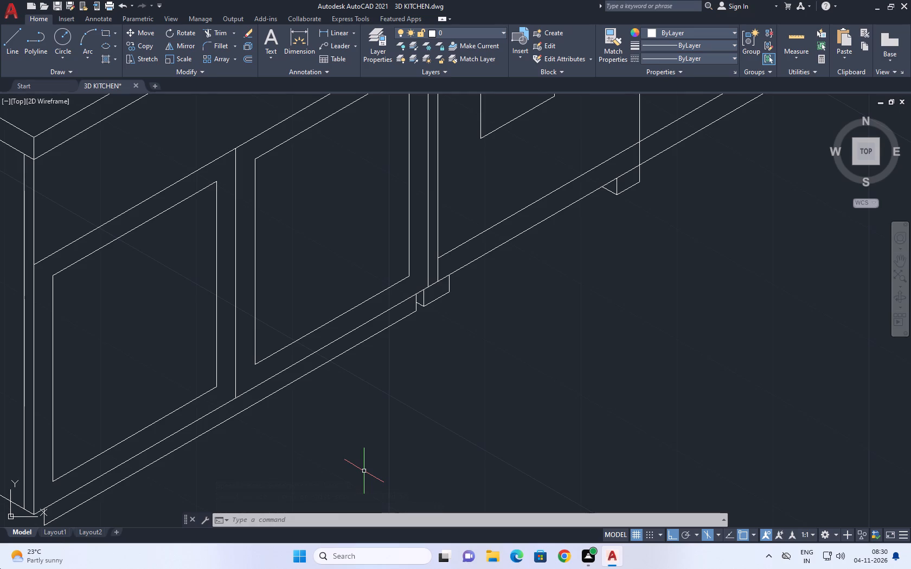
Draw a short vertical line down from the window's lower left corner, continuing with a 30° line parallel to the window's bottom edge to its right end.
middle_drag(452, 366, 468, 437)
scroll(481, 423, down, 5)
scroll(515, 209, up, 2)
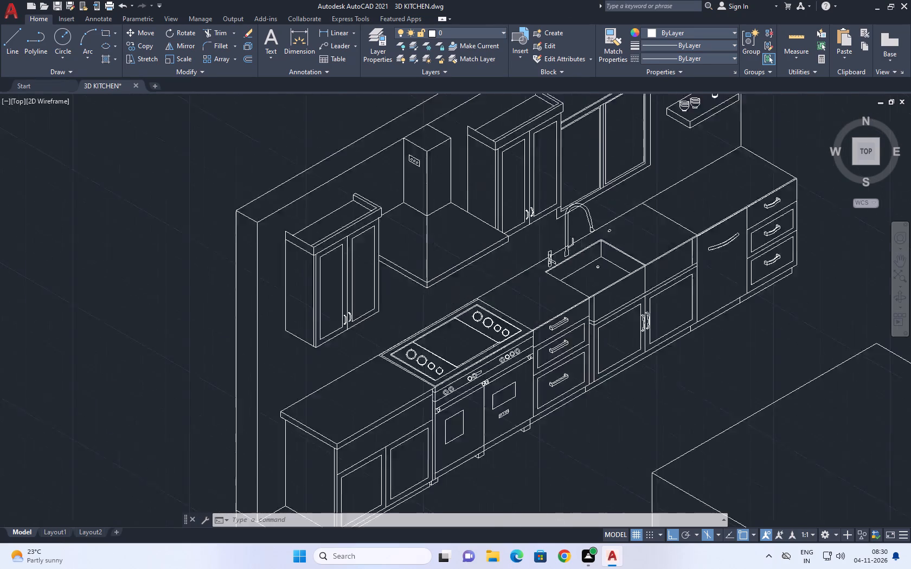
scroll(515, 204, up, 3)
middle_drag(591, 281, 503, 279)
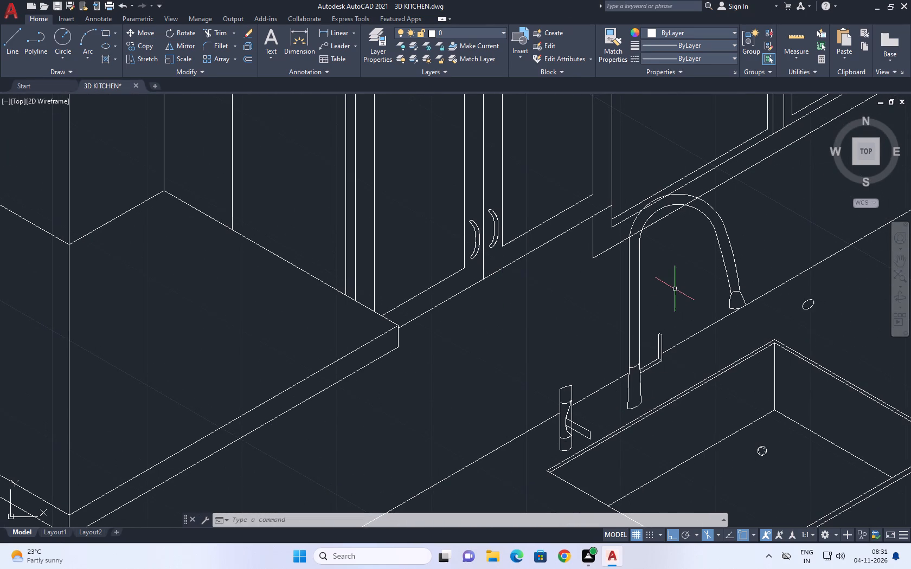
middle_drag(616, 323, 591, 331)
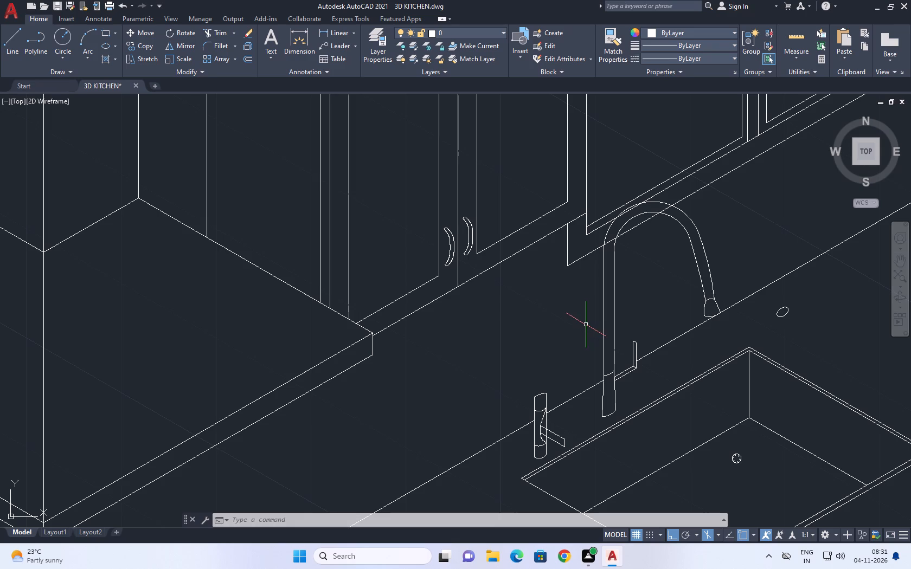
middle_drag(644, 267, 533, 339)
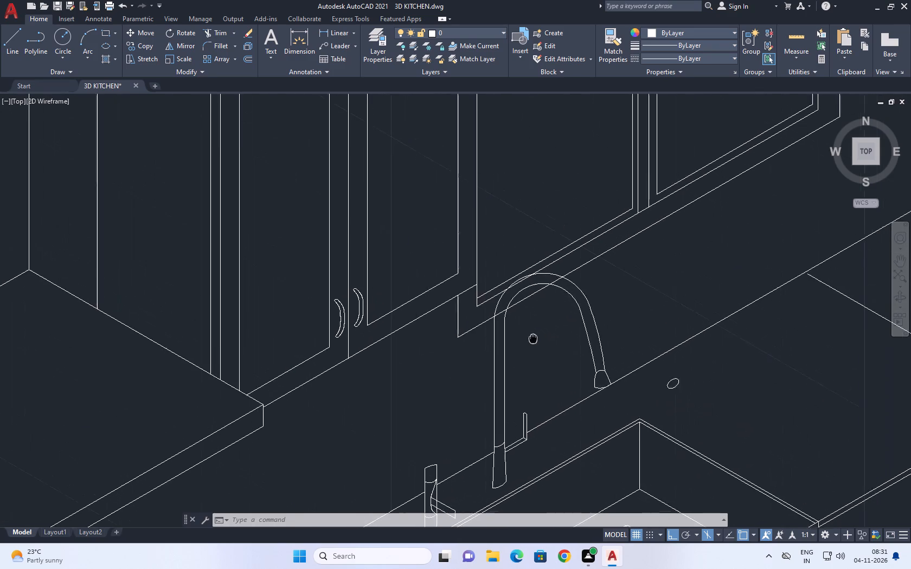
middle_drag(533, 339, 515, 340)
key(l)
key(space)
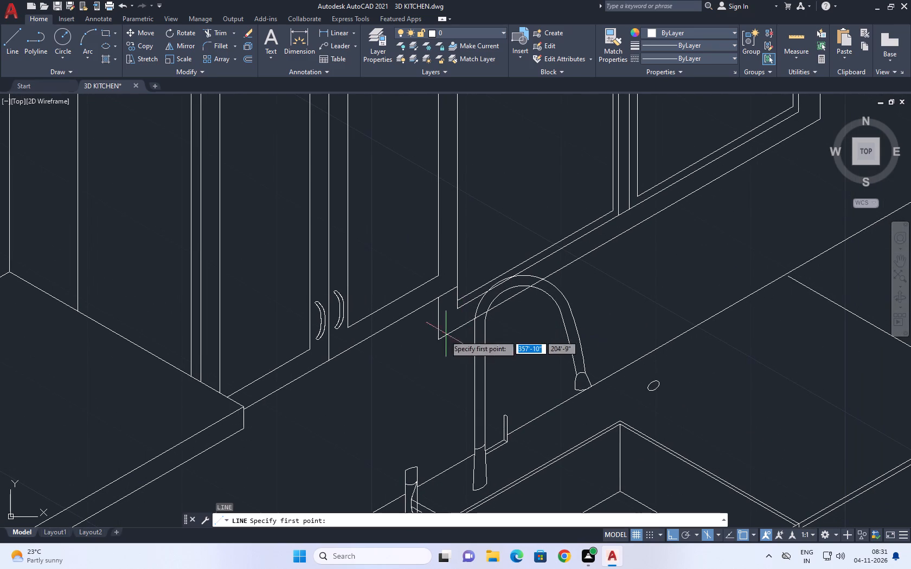
scroll(441, 339, up, 1)
click(433, 341)
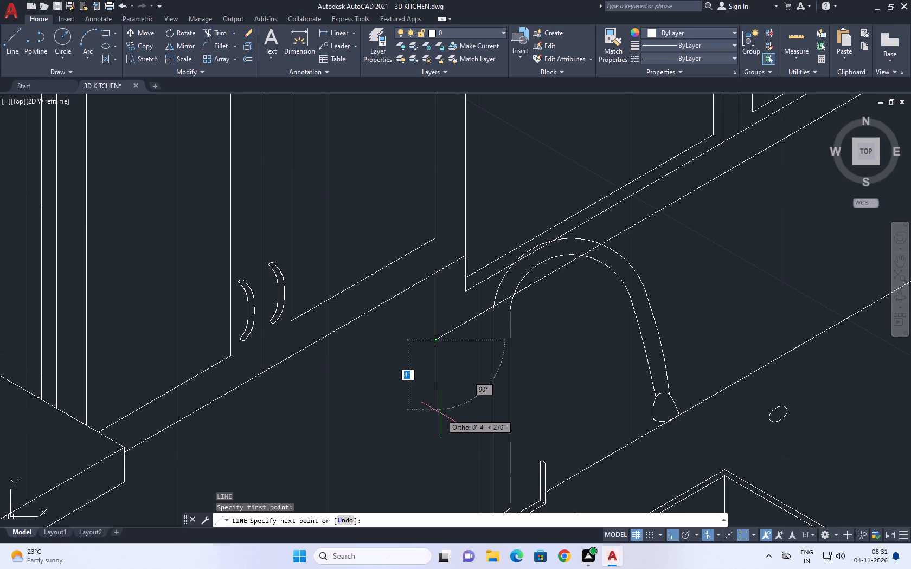
click(438, 357)
middle_drag(647, 285, 593, 329)
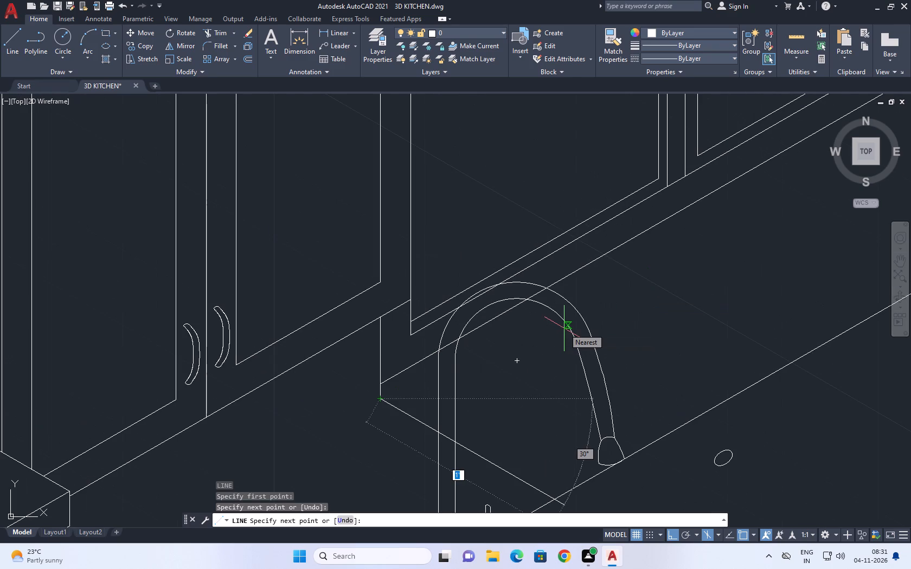
scroll(563, 328, down, 3)
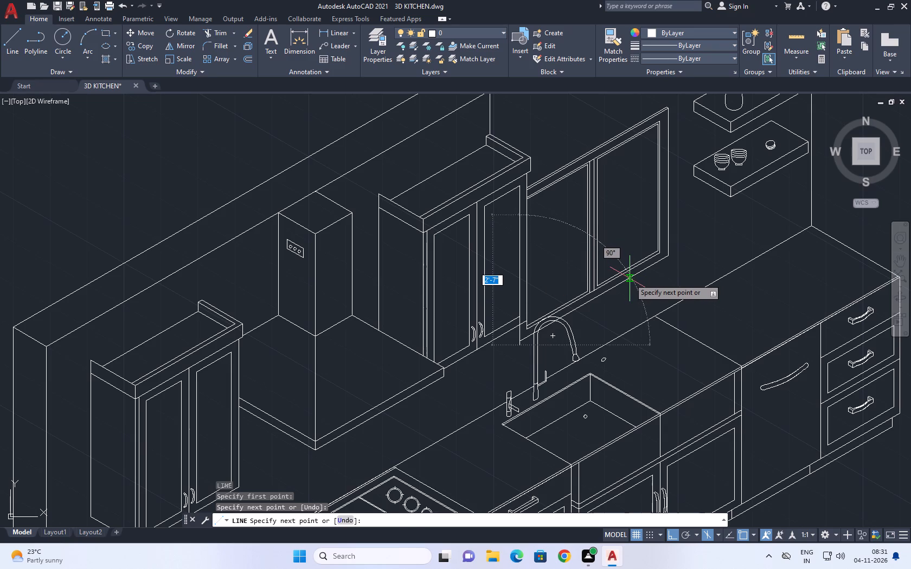
key(F5)
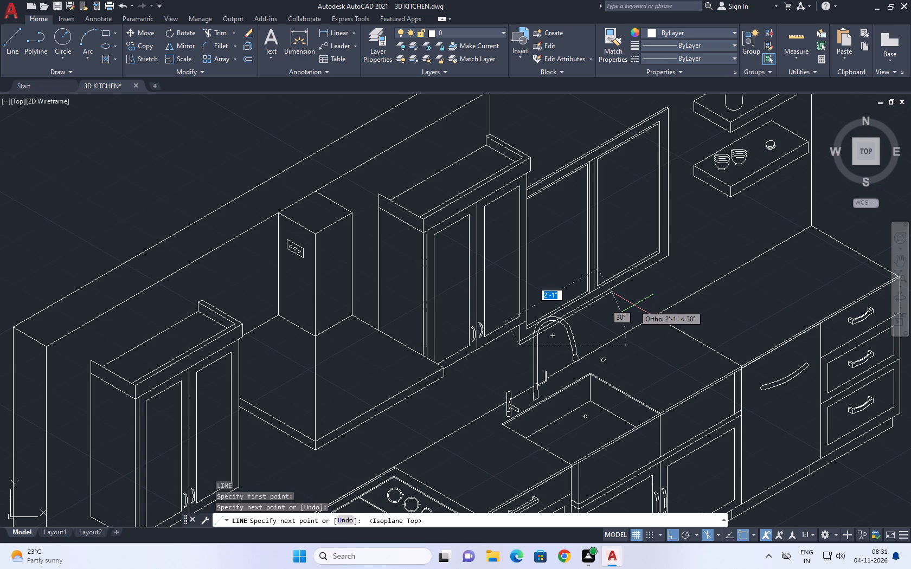
scroll(687, 262, up, 3)
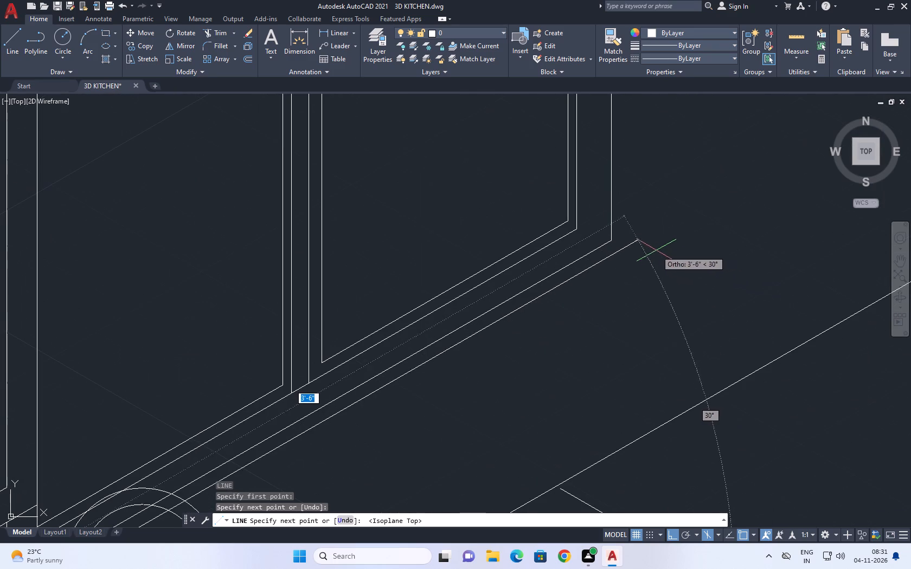
click(617, 254)
right_click(617, 254)
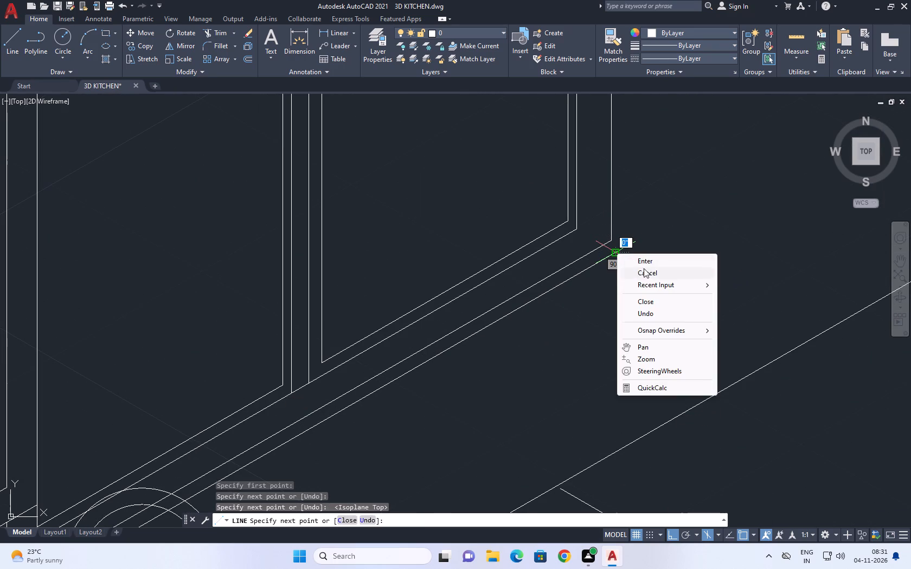
click(649, 271)
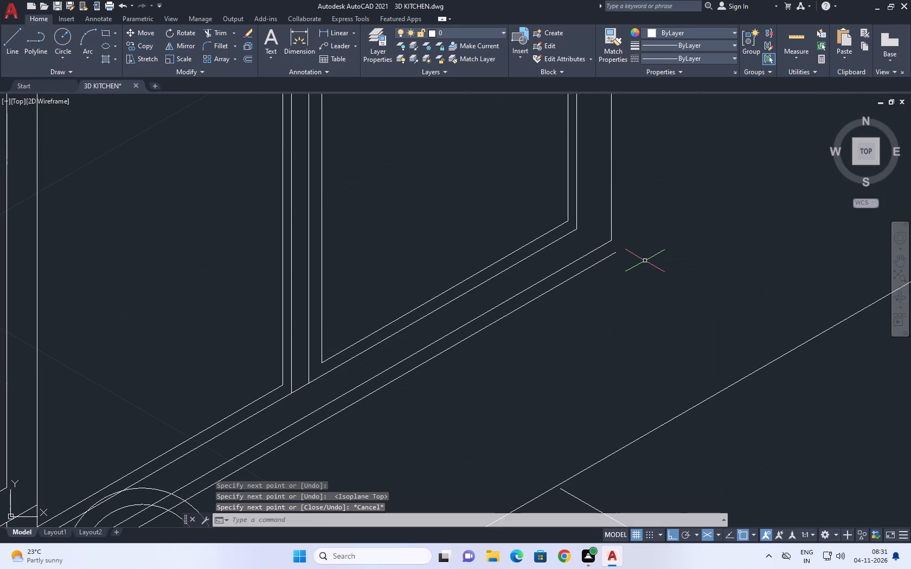
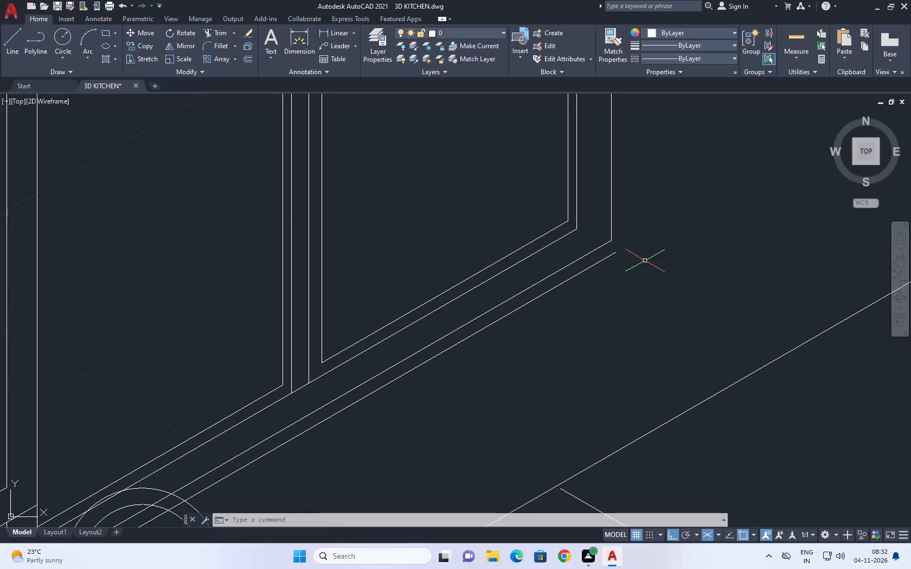
Draw a vertical line down from the window's lower right corner and trim it and the sill line where they overrun each other.
middle_drag(577, 254, 594, 302)
key(l)
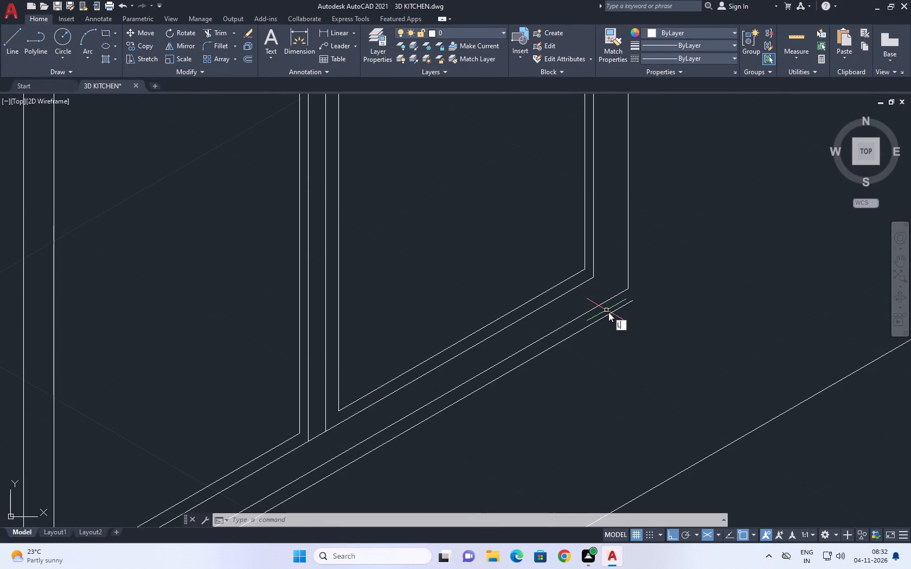
key(space)
scroll(645, 304, up, 3)
click(574, 247)
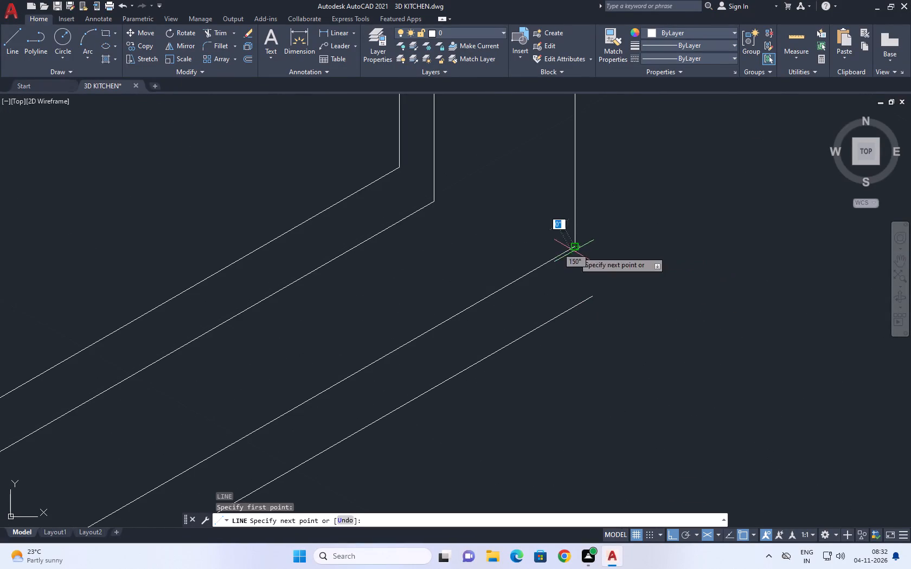
key(F5)
click(575, 352)
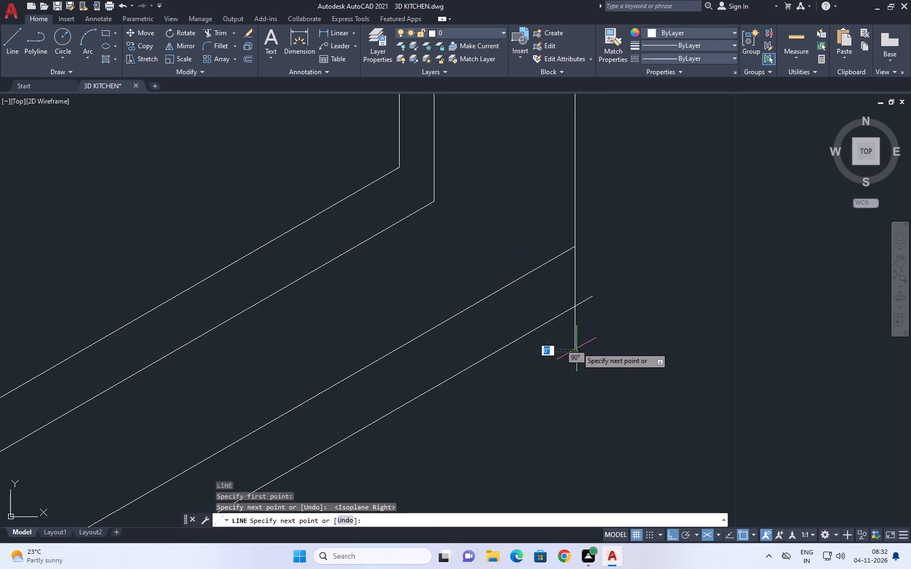
key(Escape)
key(t)
key(r)
key(space)
click(585, 299)
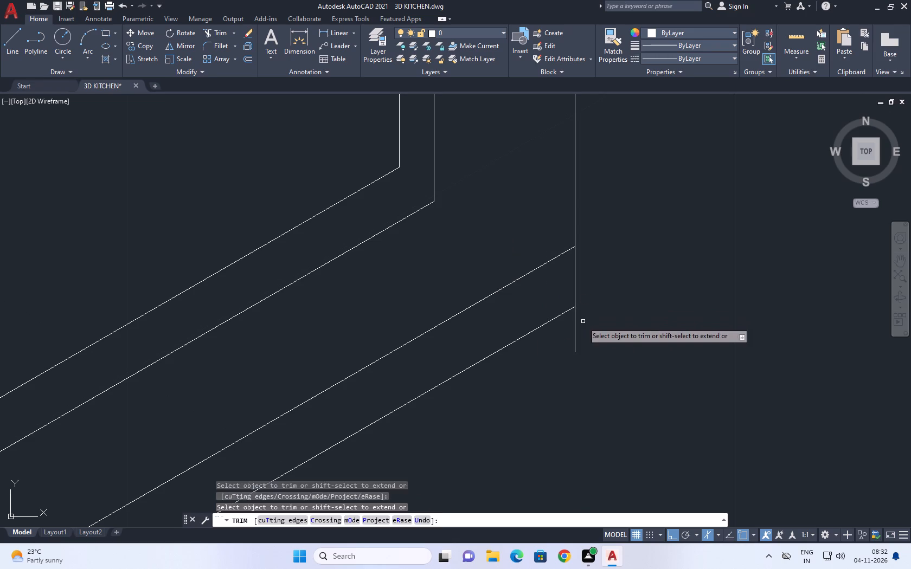
drag(582, 324, 576, 328)
click(564, 338)
key(space)
Explode the grouped window outline, including the new sill line, into separate lines.
scroll(588, 317, down, 6)
middle_drag(594, 326, 596, 321)
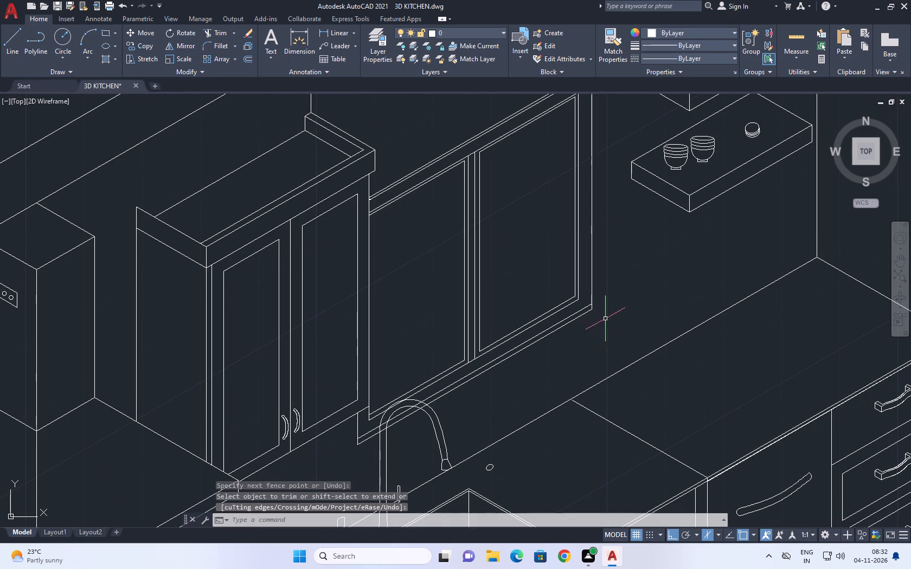
middle_drag(465, 386, 550, 286)
scroll(479, 319, up, 2)
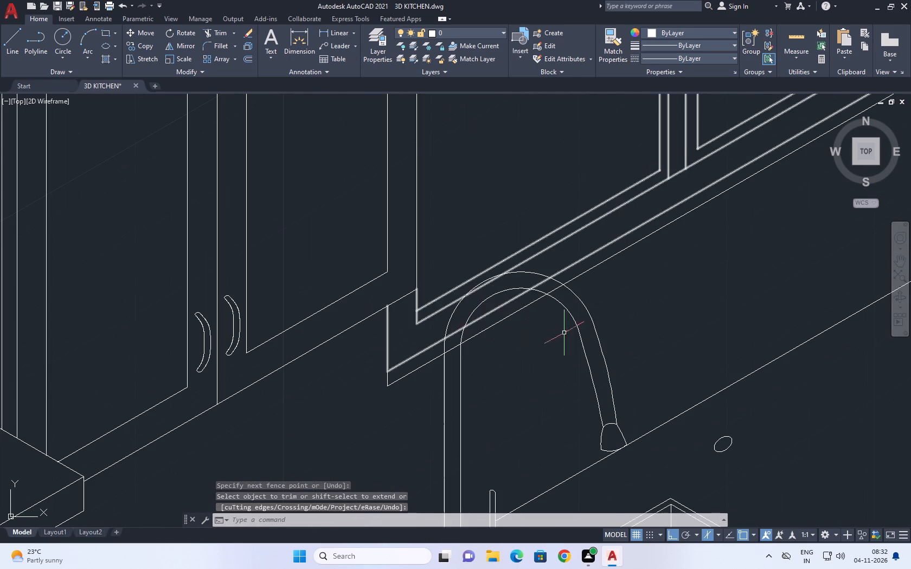
middle_drag(691, 322, 675, 322)
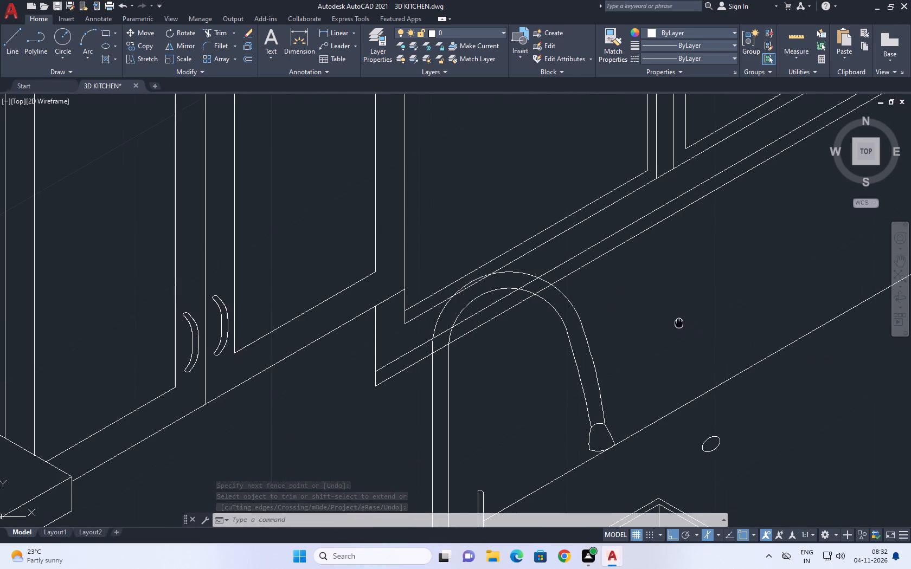
middle_drag(675, 322, 666, 319)
scroll(505, 302, up, 1)
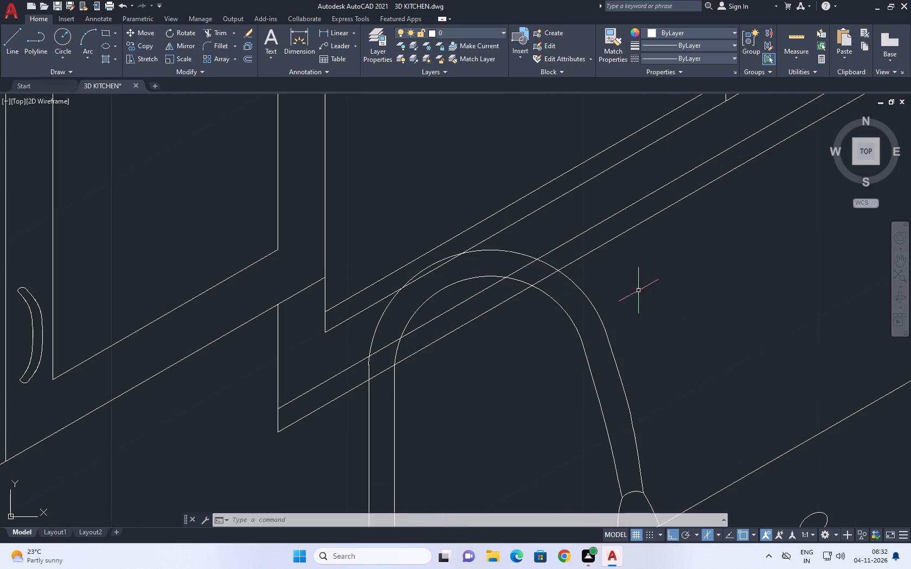
middle_drag(574, 269, 574, 291)
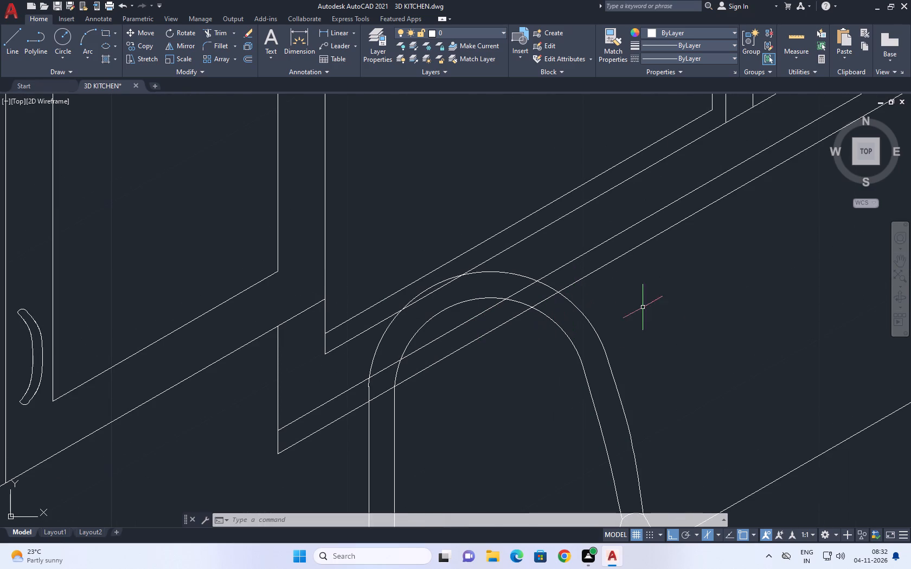
scroll(660, 296, down, 1)
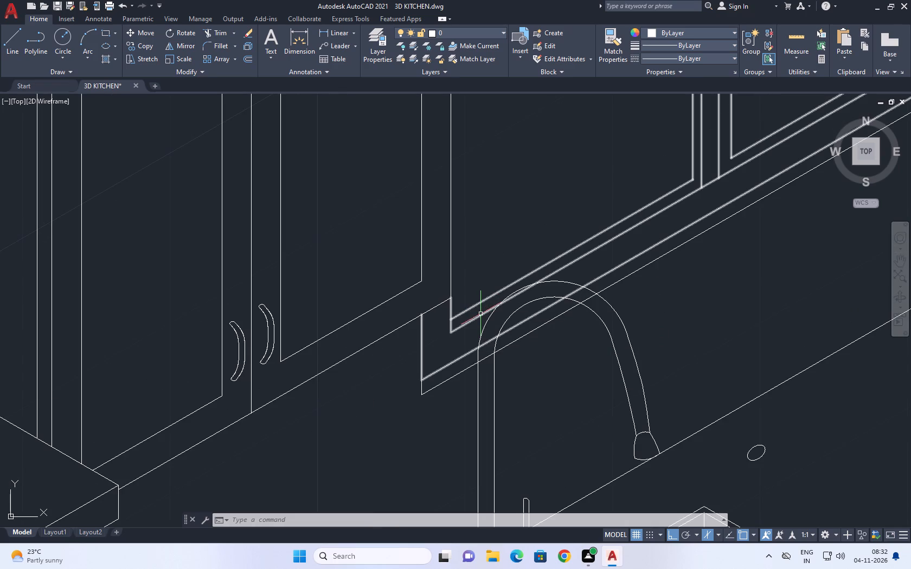
middle_drag(634, 294, 562, 283)
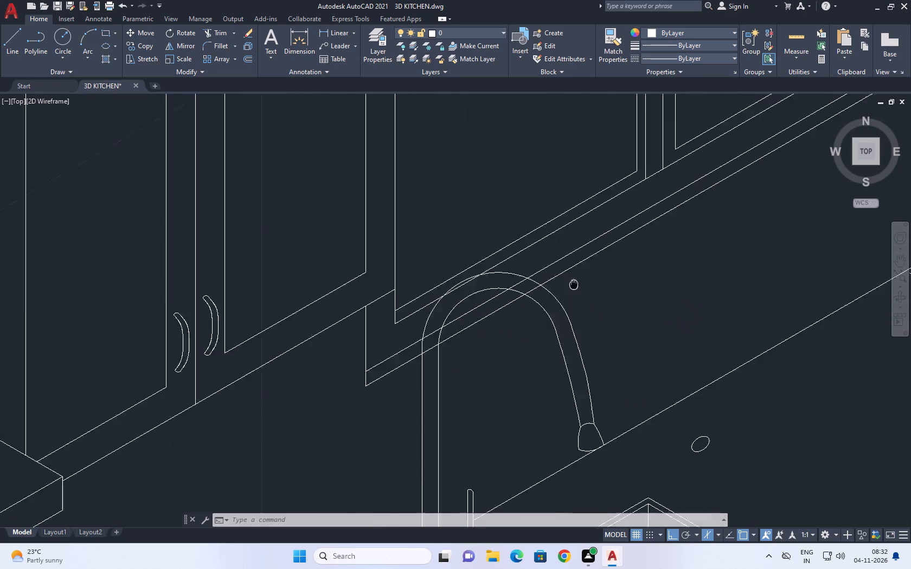
middle_drag(562, 283, 507, 279)
drag(549, 281, 535, 249)
click(502, 179)
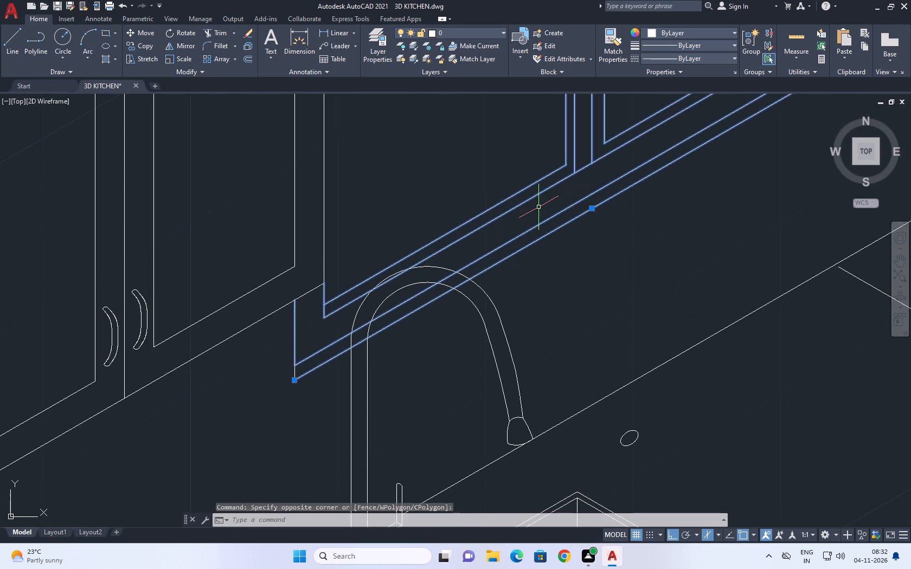
key(x)
key(space)
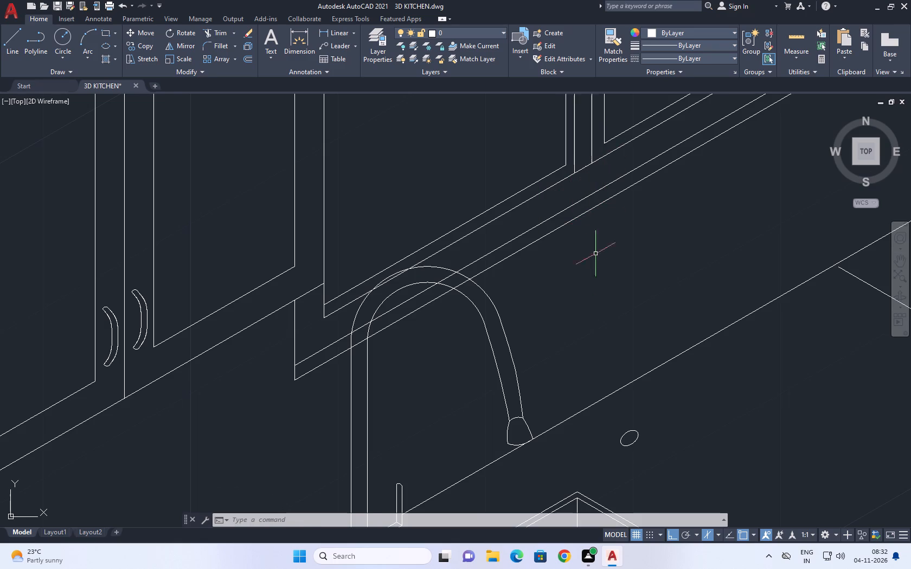
scroll(588, 284, down, 1)
middle_drag(518, 311, 605, 282)
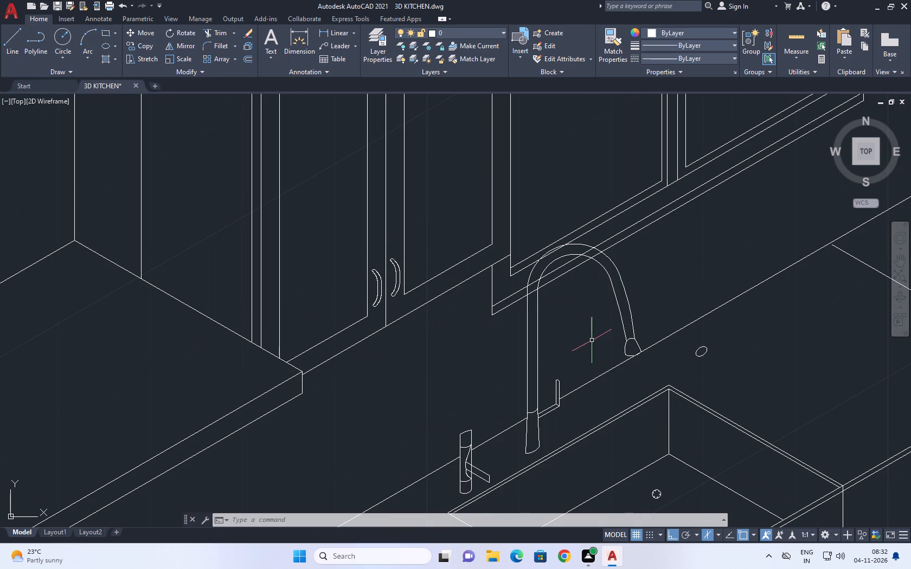
middle_click(619, 196)
drag(671, 275, 655, 230)
click(632, 185)
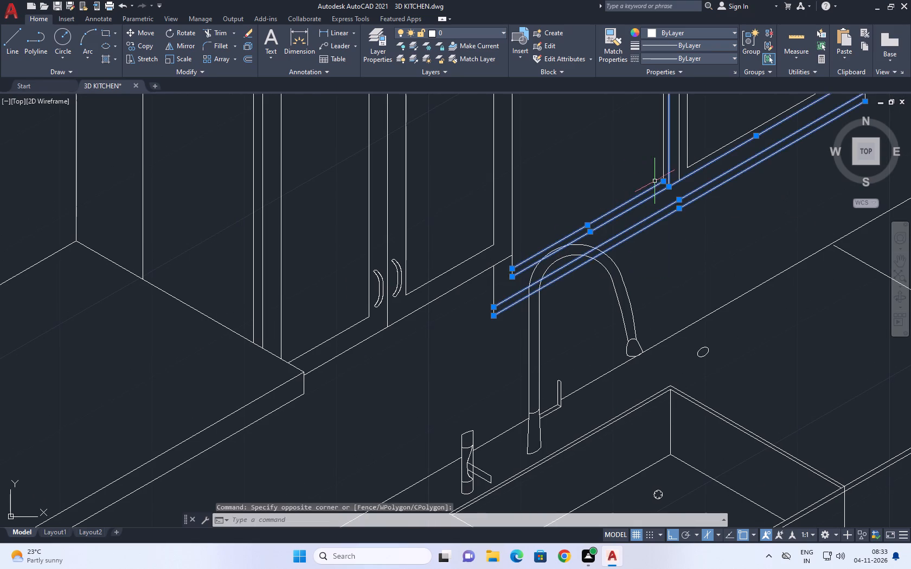
middle_drag(656, 181, 670, 184)
key(Escape)
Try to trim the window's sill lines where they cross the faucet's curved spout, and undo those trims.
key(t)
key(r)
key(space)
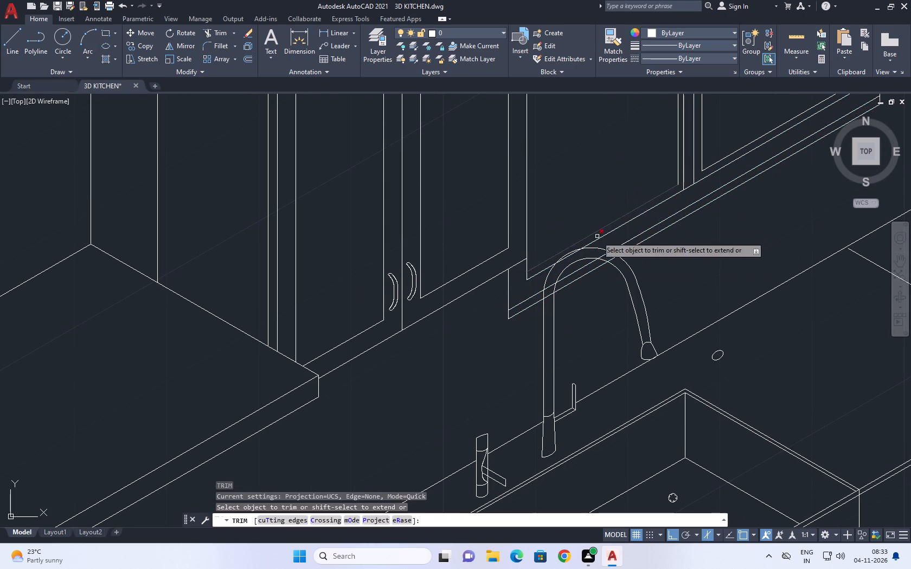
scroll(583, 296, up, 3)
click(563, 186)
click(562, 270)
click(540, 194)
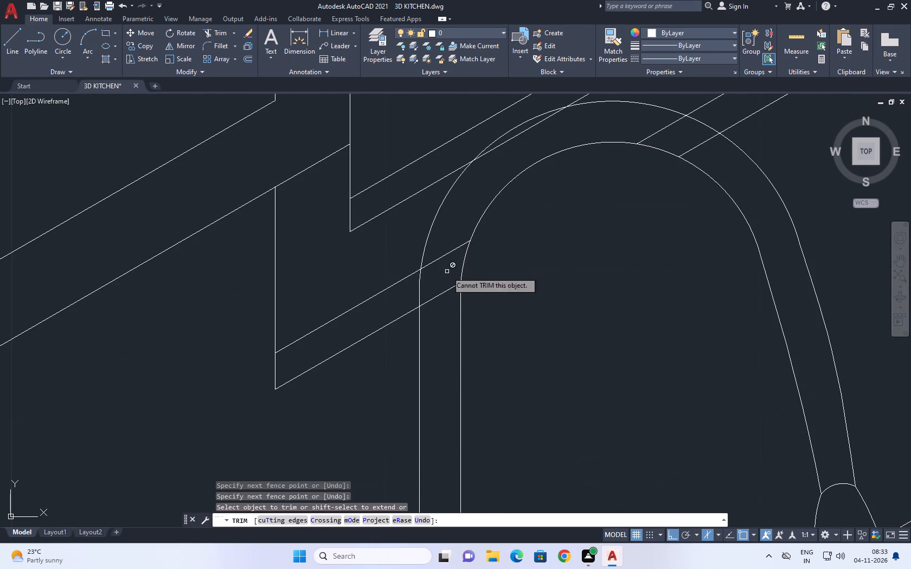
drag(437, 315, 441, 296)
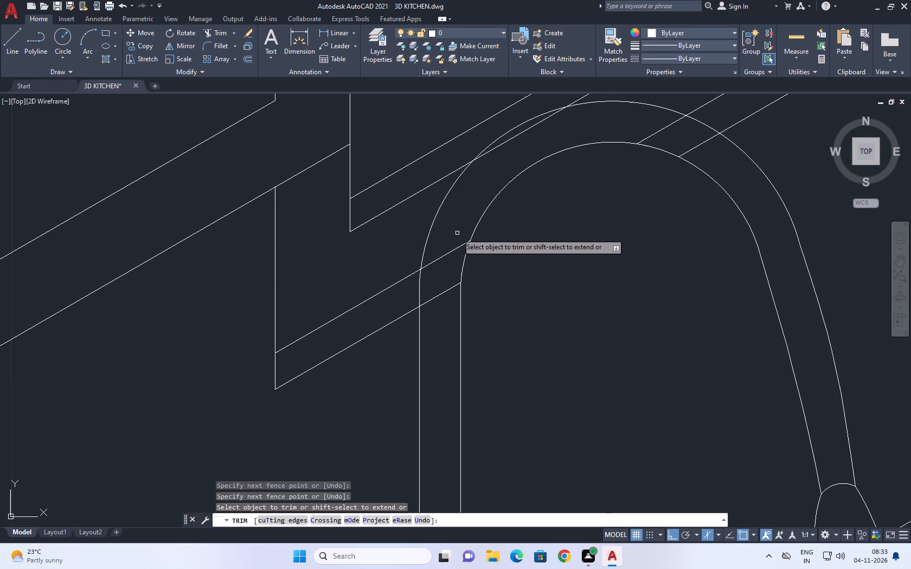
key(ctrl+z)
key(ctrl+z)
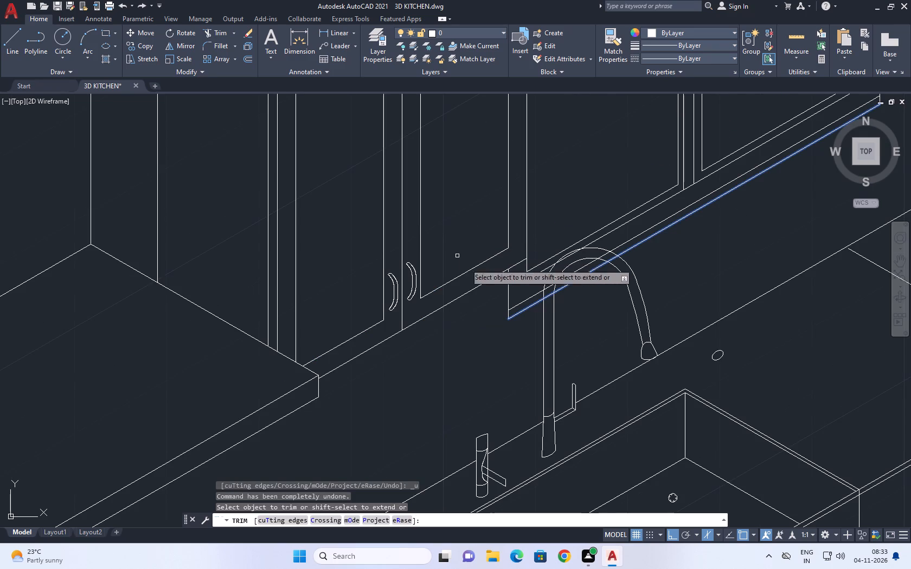
Trim the window's lower frame and sill lines that run through the thickness of the faucet's curved spout.
scroll(549, 303, up, 5)
click(561, 158)
click(541, 315)
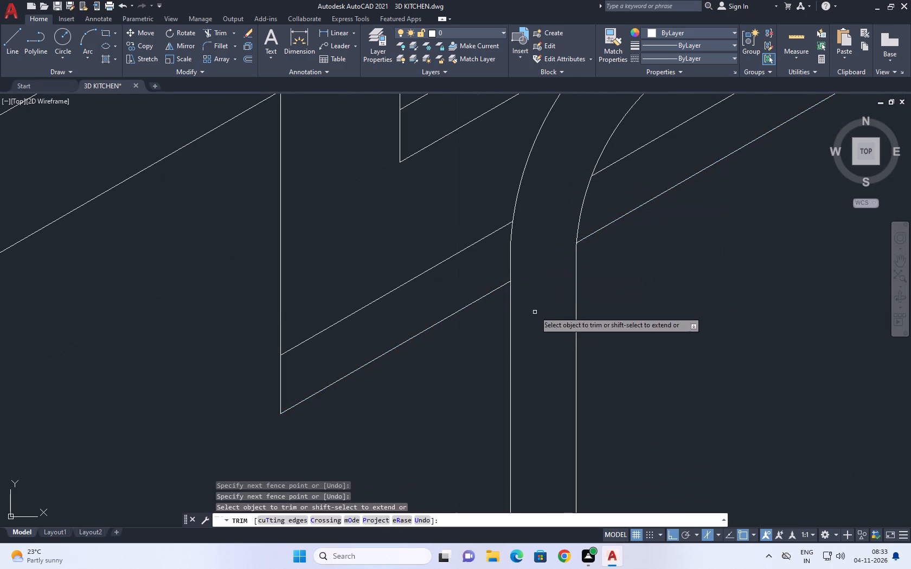
scroll(511, 273, down, 4)
scroll(575, 229, up, 3)
click(544, 231)
click(612, 280)
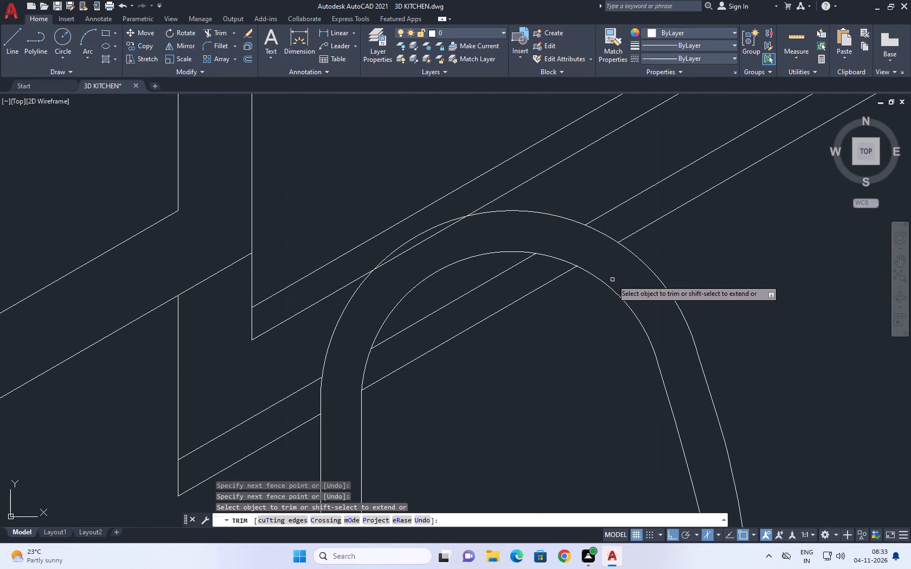
scroll(408, 245, up, 2)
click(416, 249)
scroll(442, 250, down, 5)
key(space)
scroll(510, 214, down, 2)
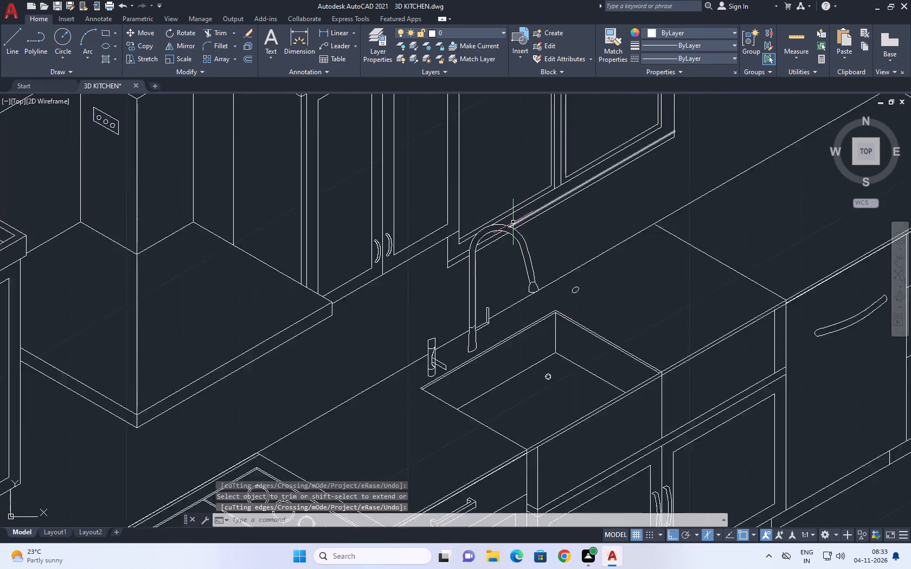
Examine the kitchen drawing from the faucet and window to the wall shelves and the right end of the base cabinets.
scroll(513, 222, down, 1)
middle_drag(604, 236, 516, 234)
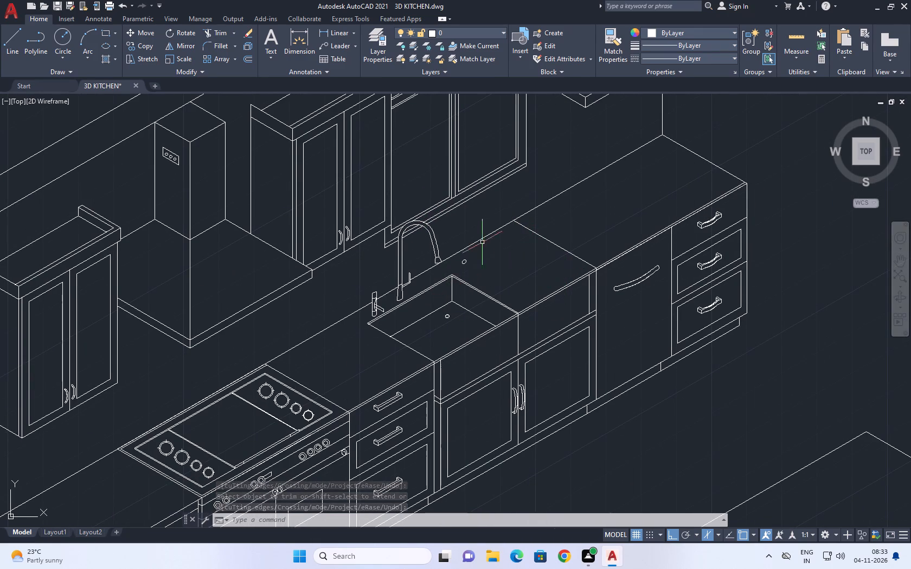
middle_drag(484, 237, 488, 273)
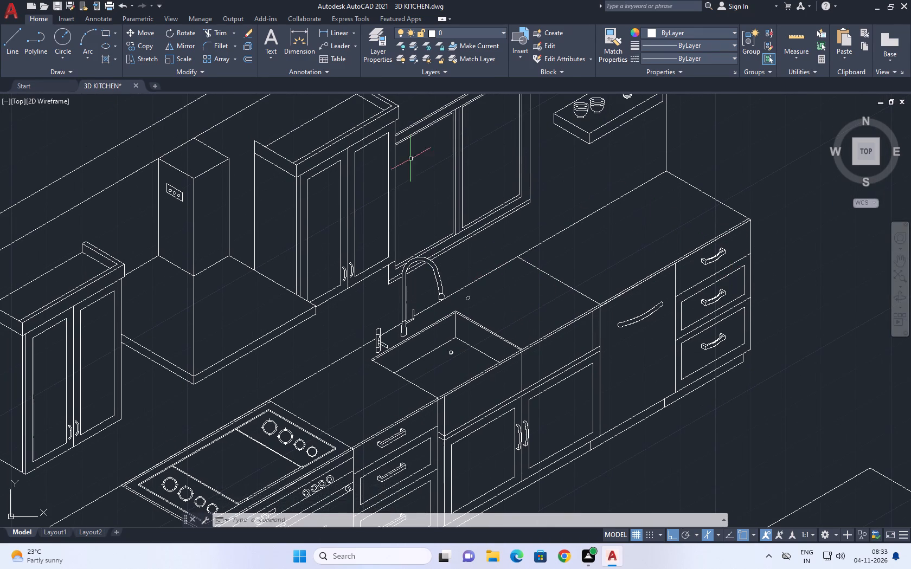
middle_drag(490, 199, 422, 242)
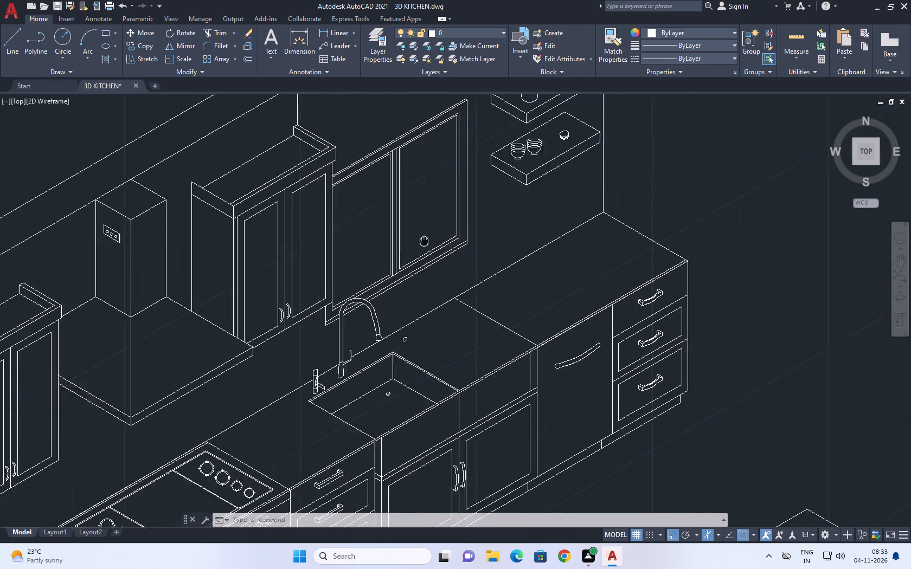
middle_drag(422, 242, 378, 288)
middle_drag(495, 232, 476, 233)
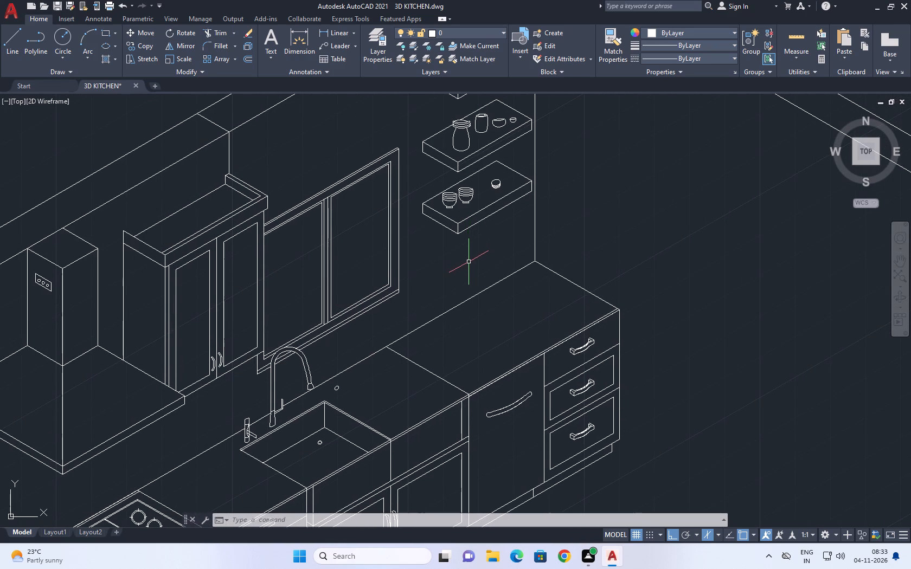
scroll(476, 293, down, 1)
middle_drag(584, 296, 554, 306)
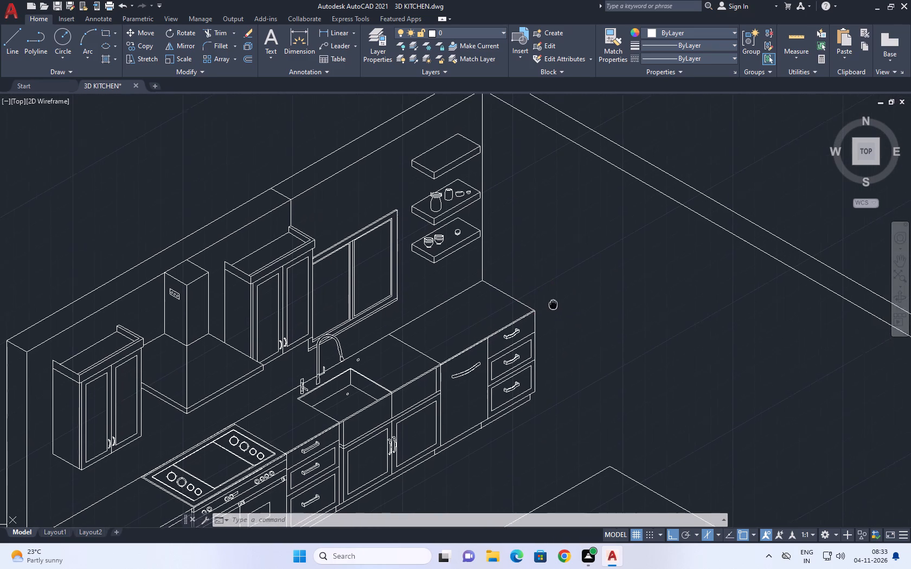
middle_drag(554, 306, 554, 311)
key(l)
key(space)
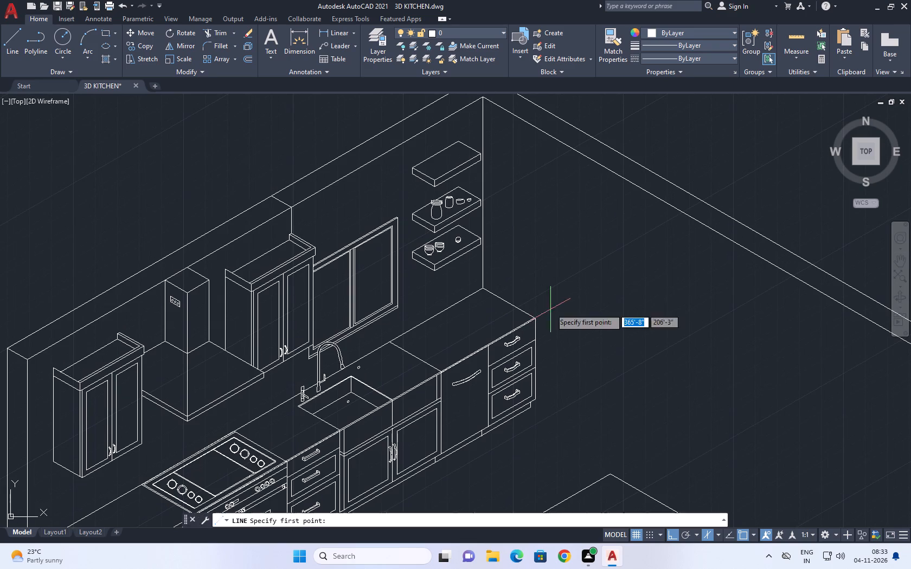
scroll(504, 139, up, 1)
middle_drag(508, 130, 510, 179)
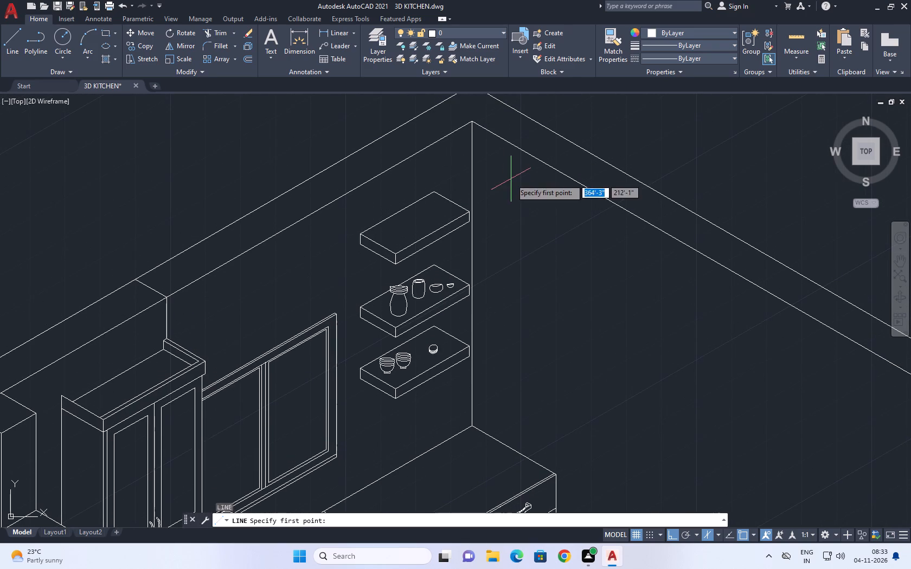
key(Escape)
Copy the end drawer cabinet's outer vertical edge 3 inches forward of the cabinet, along the adjoining long wall.
middle_drag(492, 392, 471, 274)
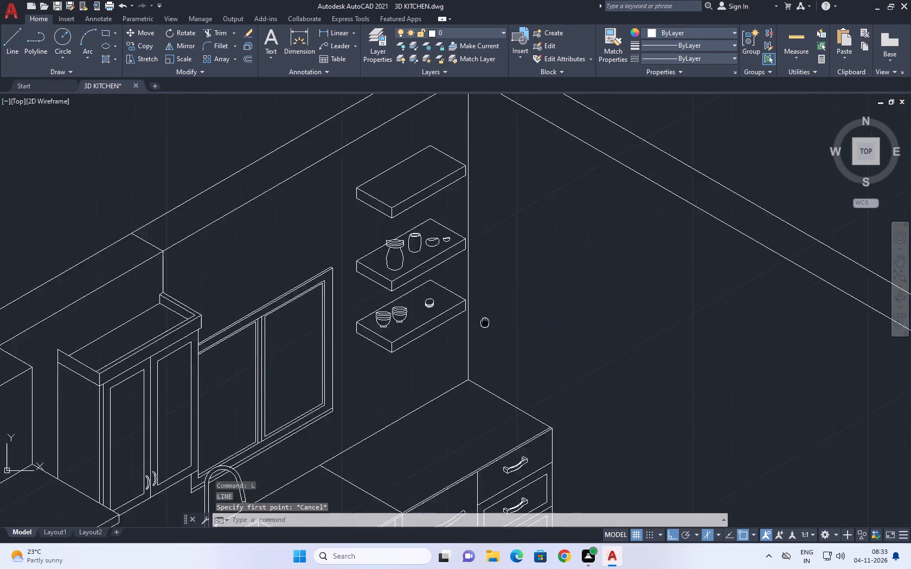
middle_drag(471, 274, 435, 156)
triple_click(496, 255)
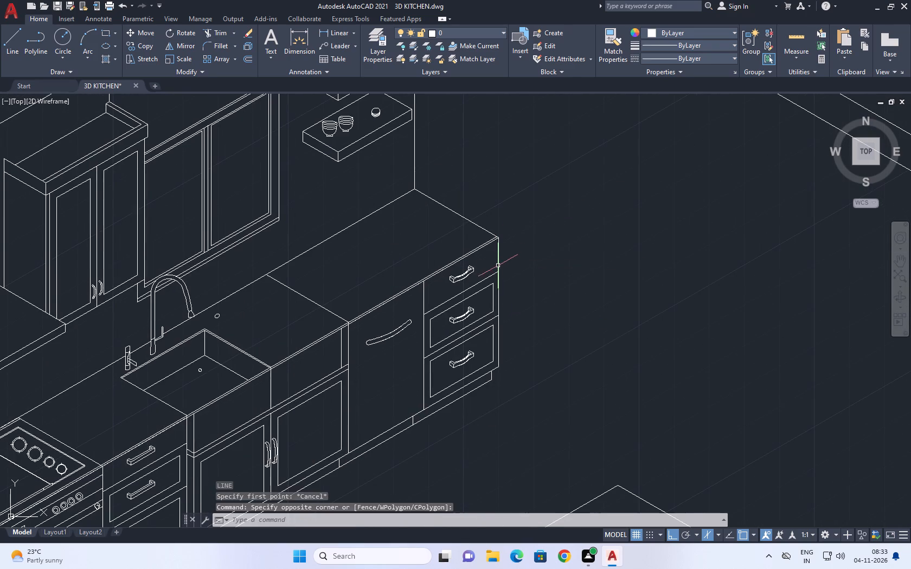
click(498, 274)
key(Escape)
click(498, 249)
key(c)
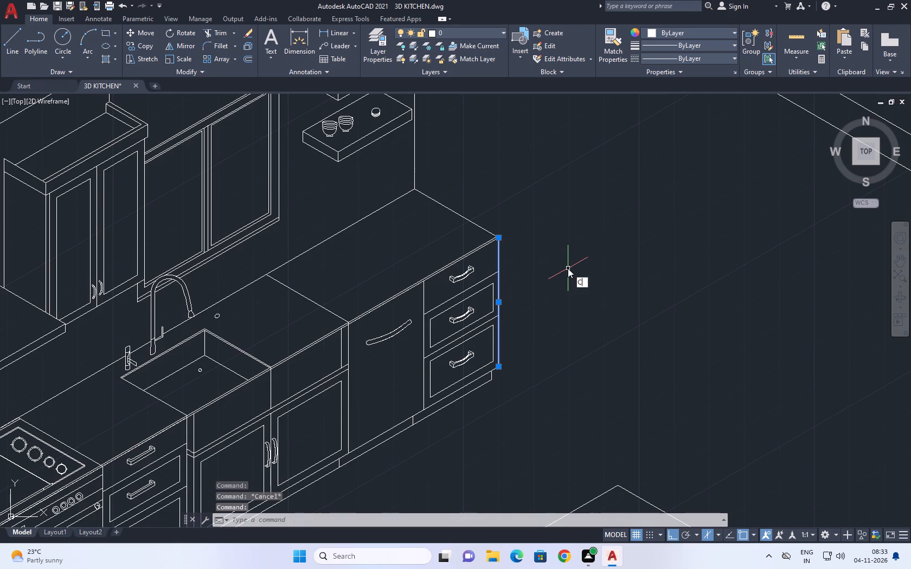
key(o)
key(space)
click(535, 268)
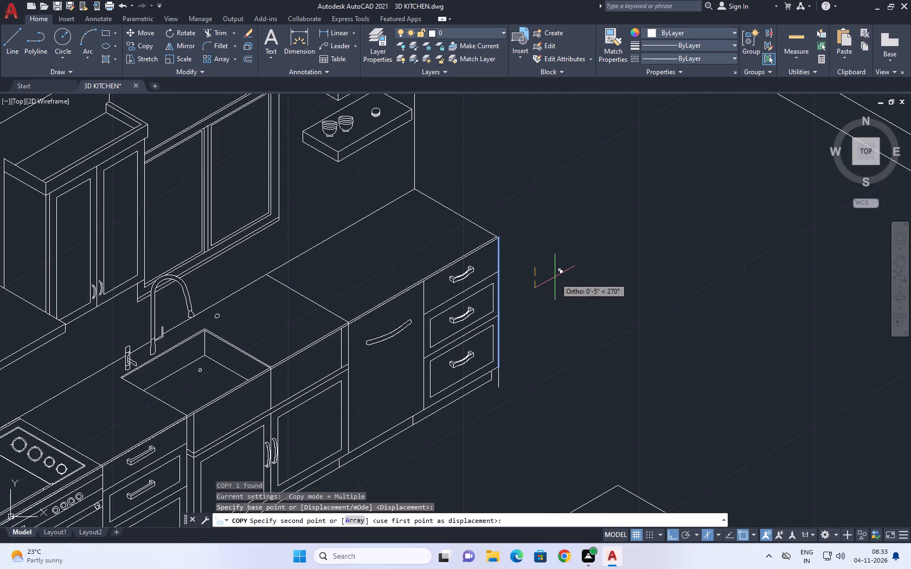
key(F5)
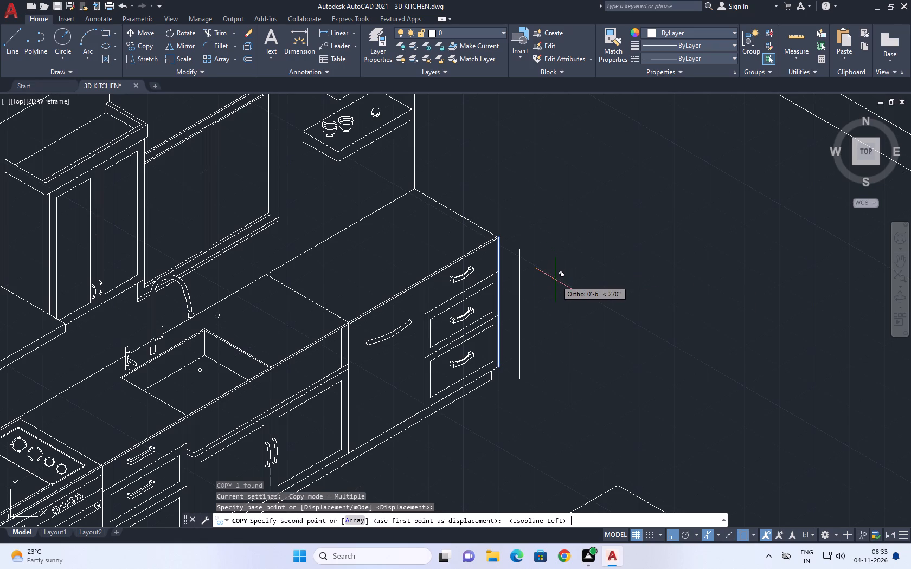
key(3)
key(Return)
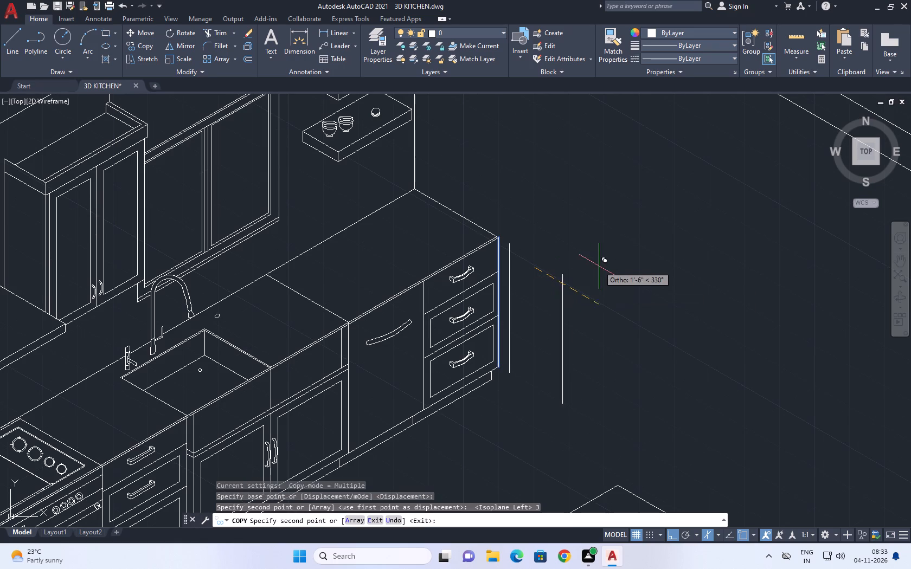
key(Escape)
Extend the copied vertical line up to the inner top line of the long wall.
middle_drag(493, 237, 503, 263)
text(EX)
key(space)
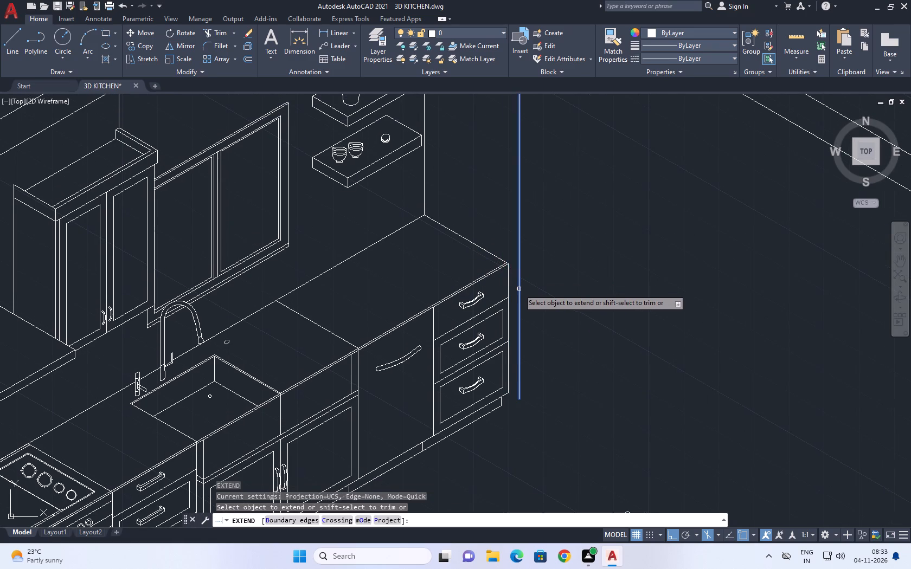
scroll(519, 287, down, 1)
click(519, 286)
key(Escape)
Copy the long wall's inner top line 9 inches into the room, along the top line of the shelf wall.
middle_drag(564, 260, 544, 261)
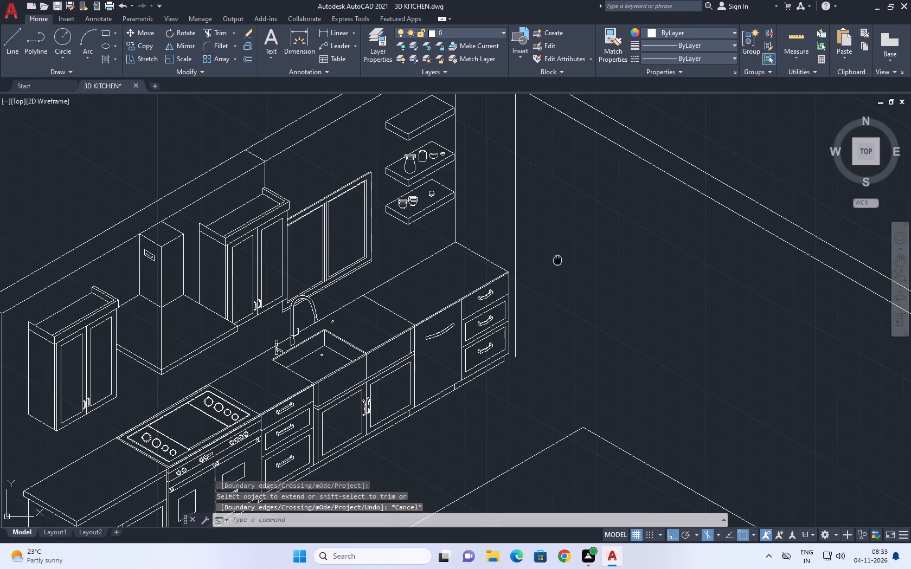
middle_drag(544, 261, 536, 256)
scroll(518, 239, down, 1)
scroll(644, 289, down, 1)
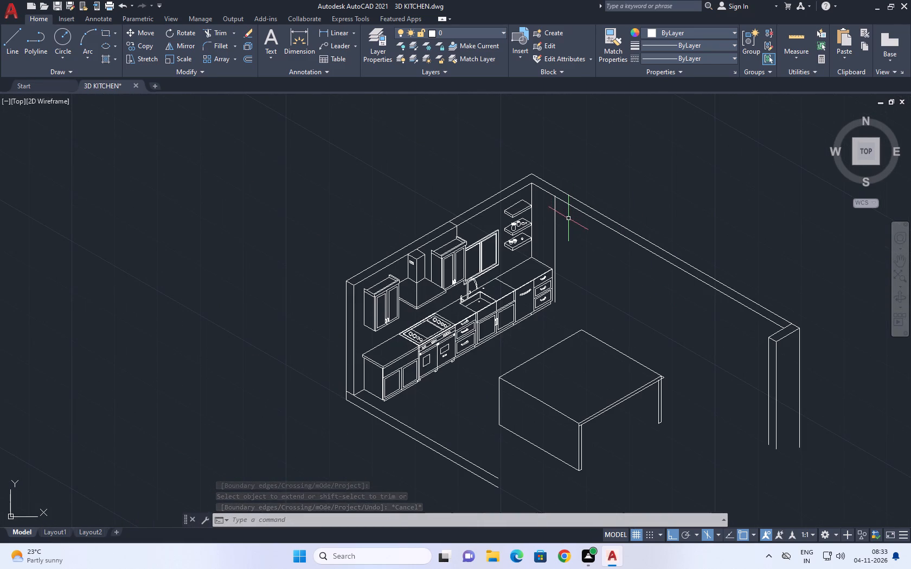
scroll(523, 202, up, 2)
click(562, 185)
middle_drag(553, 196, 524, 206)
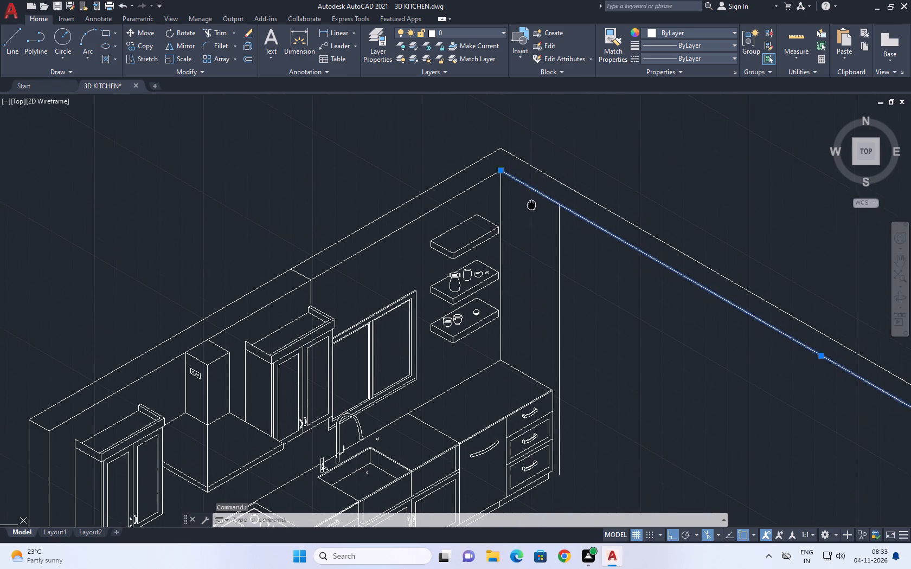
middle_drag(524, 206, 515, 208)
key(c)
key(o)
key(space)
click(484, 177)
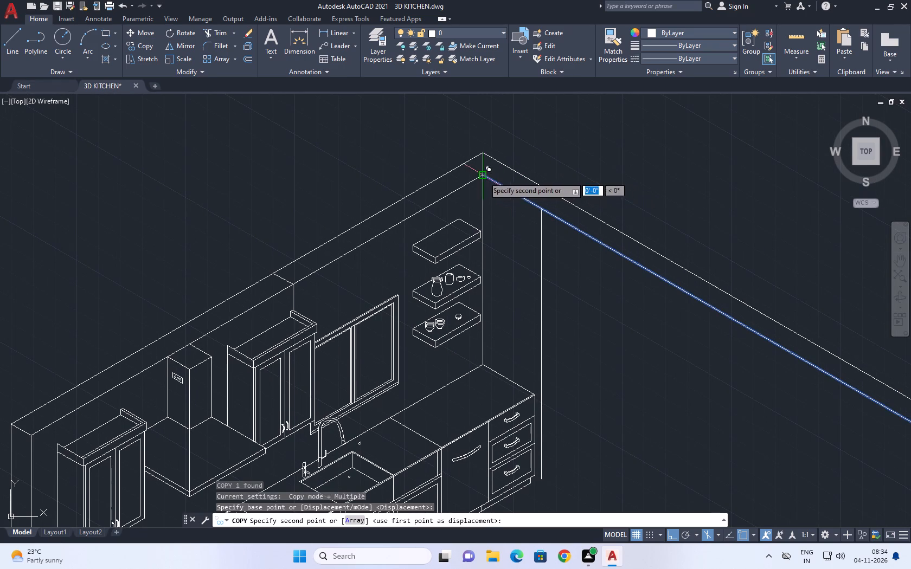
key(9)
key(Return)
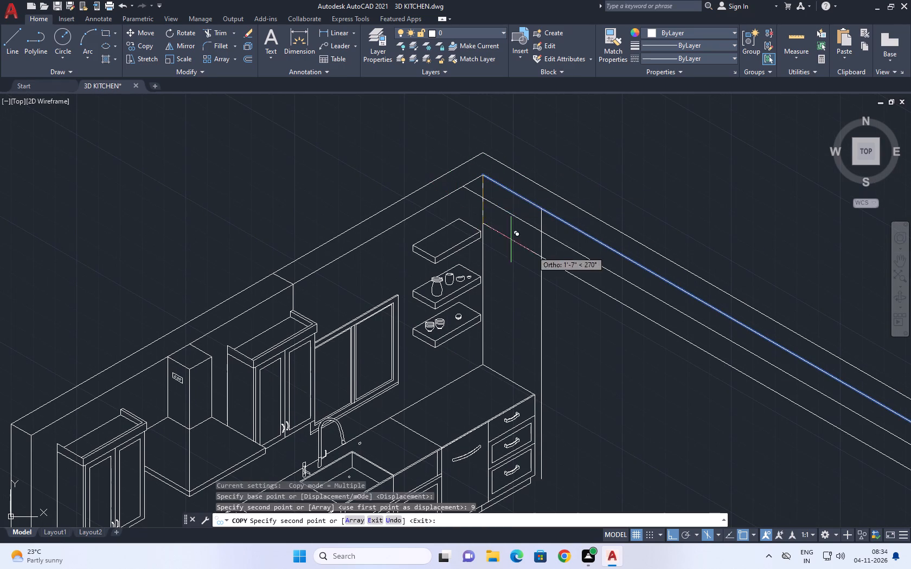
key(space)
Copy the new offset line 9 inches straight down to form the lower edge of a beam.
click(535, 228)
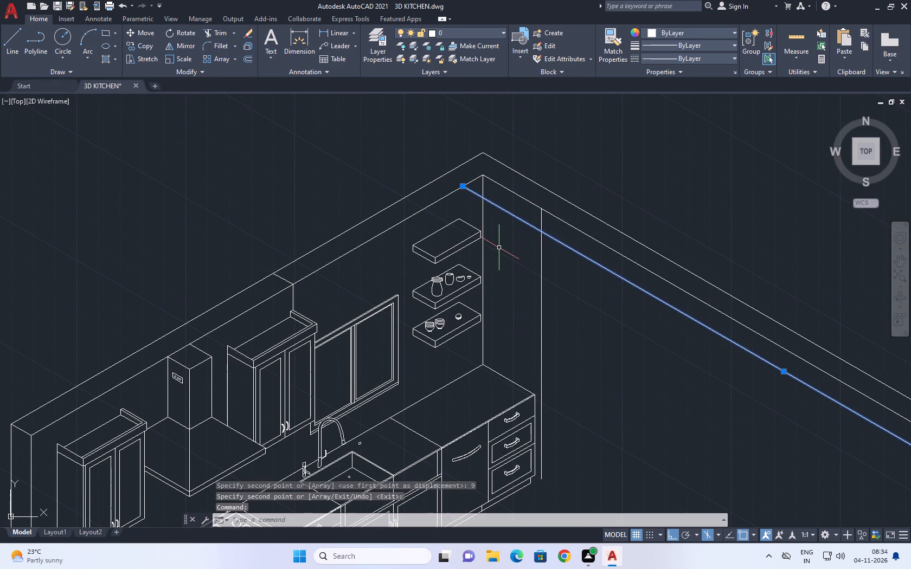
key(c)
text(O)
key(space)
scroll(473, 198, up, 3)
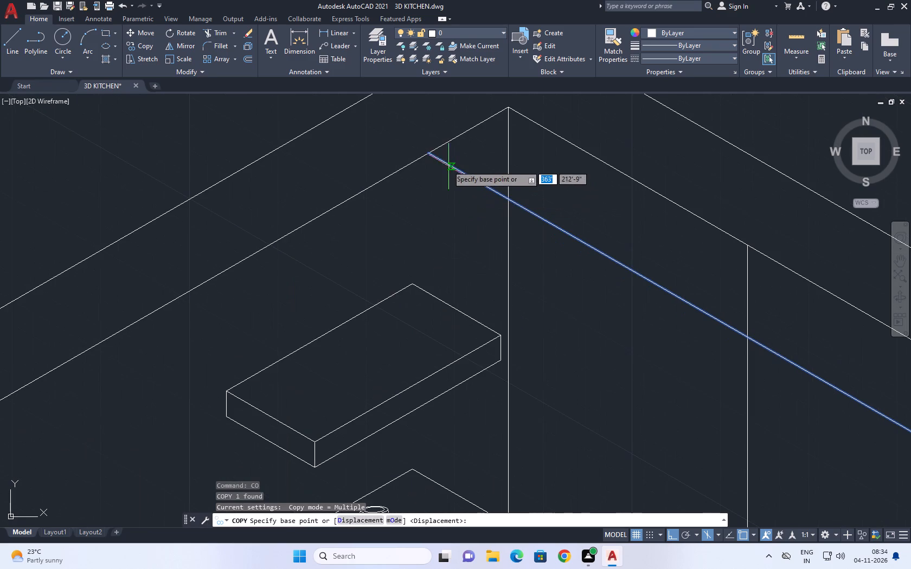
click(434, 155)
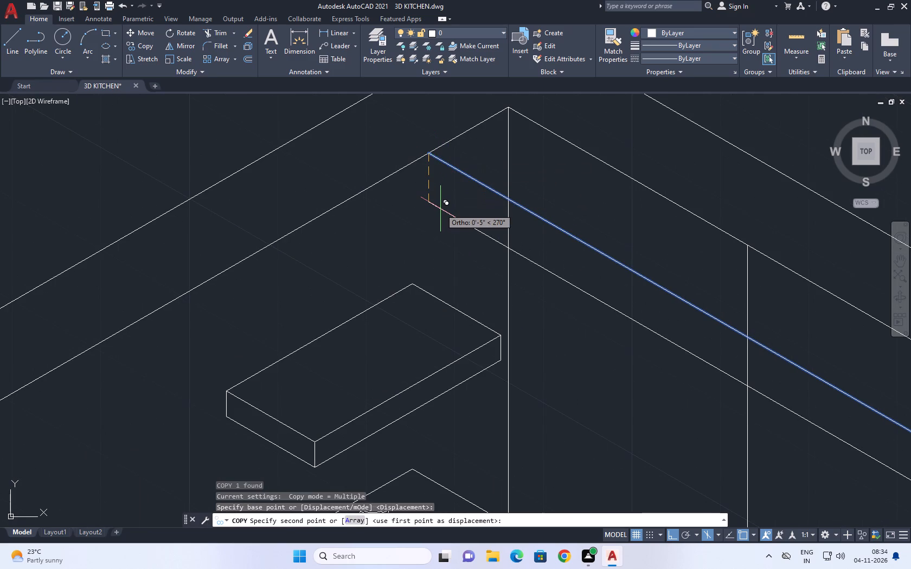
scroll(441, 211, down, 1)
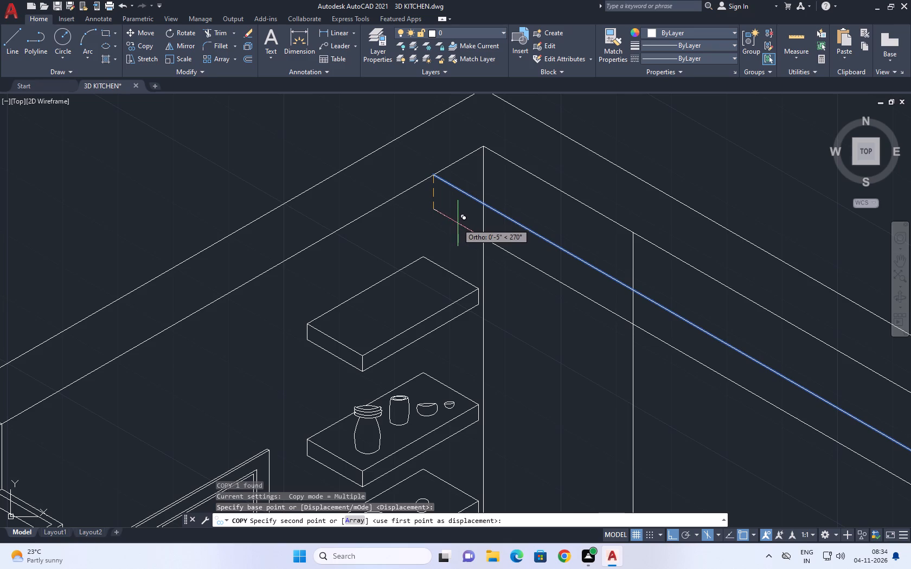
key(9)
key(Return)
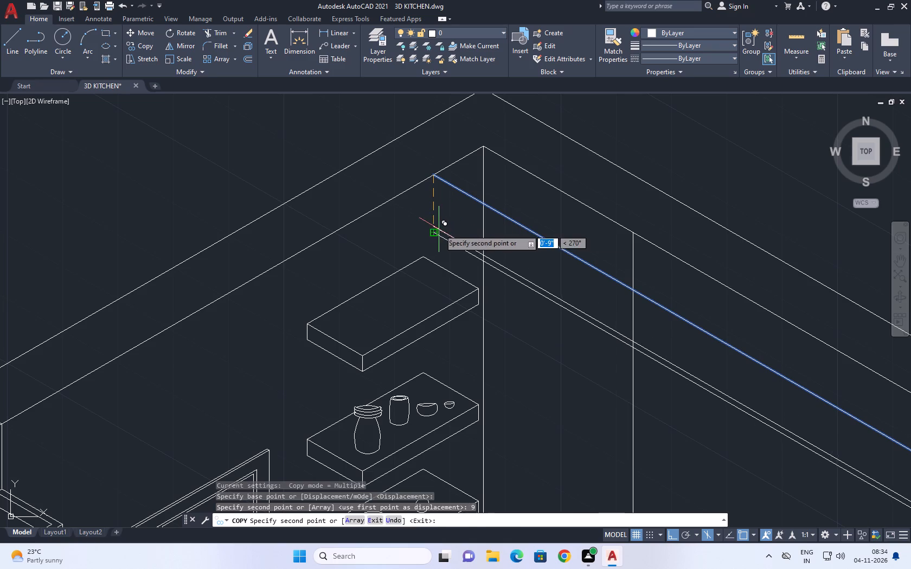
key(space)
Trim the vertical line in front of the drawer cabinet where it runs above the beam's lower edge.
scroll(533, 216, down, 2)
middle_drag(602, 268, 592, 254)
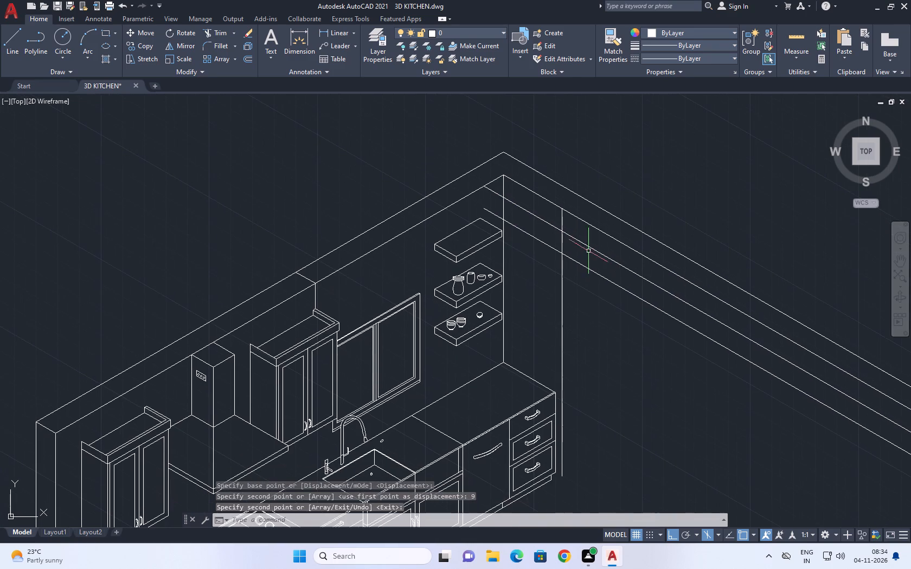
middle_drag(624, 260, 625, 260)
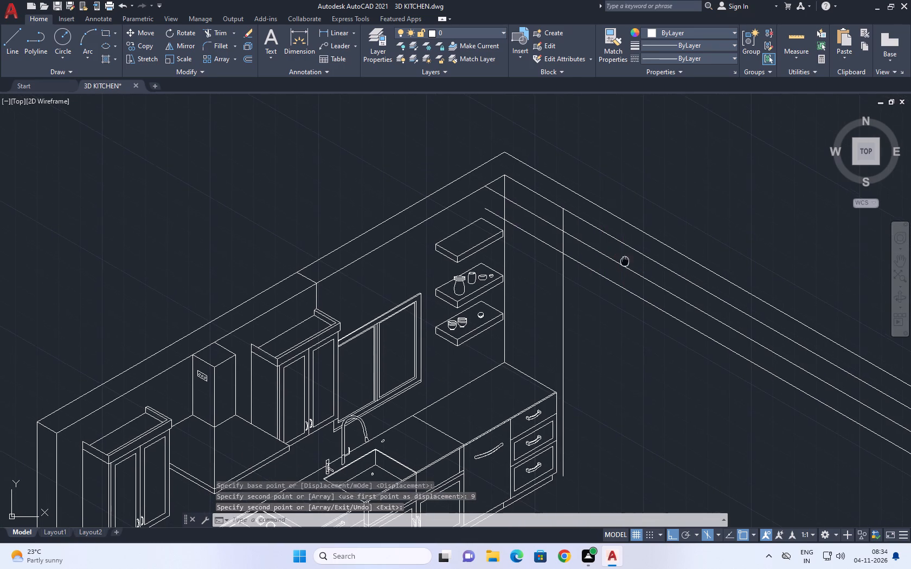
middle_drag(625, 260, 616, 235)
middle_drag(536, 199, 584, 238)
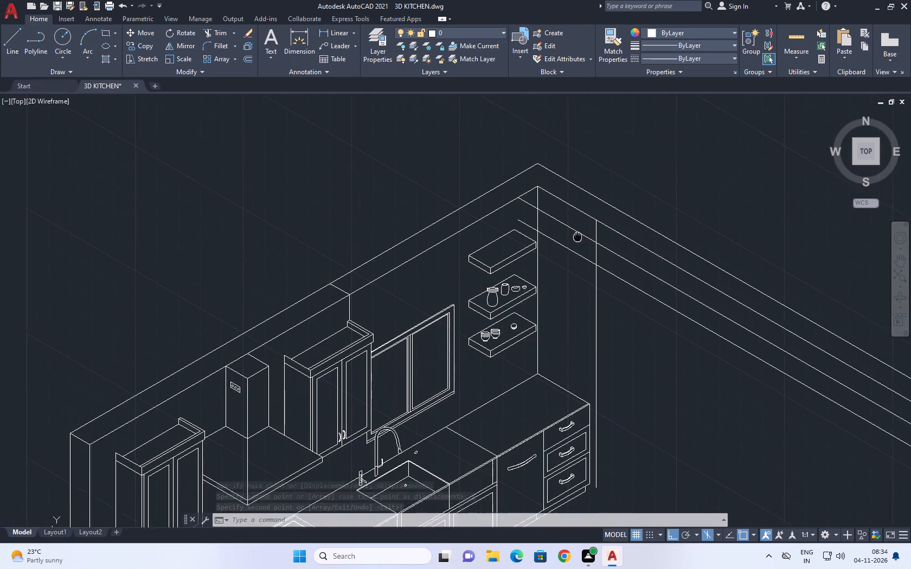
middle_drag(584, 238, 612, 241)
key(t)
key(r)
key(space)
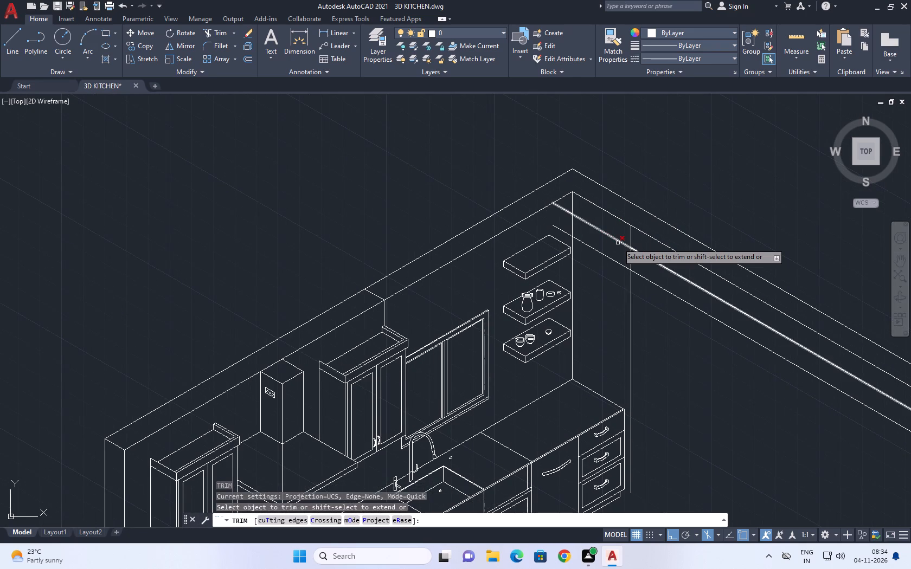
click(621, 225)
click(636, 248)
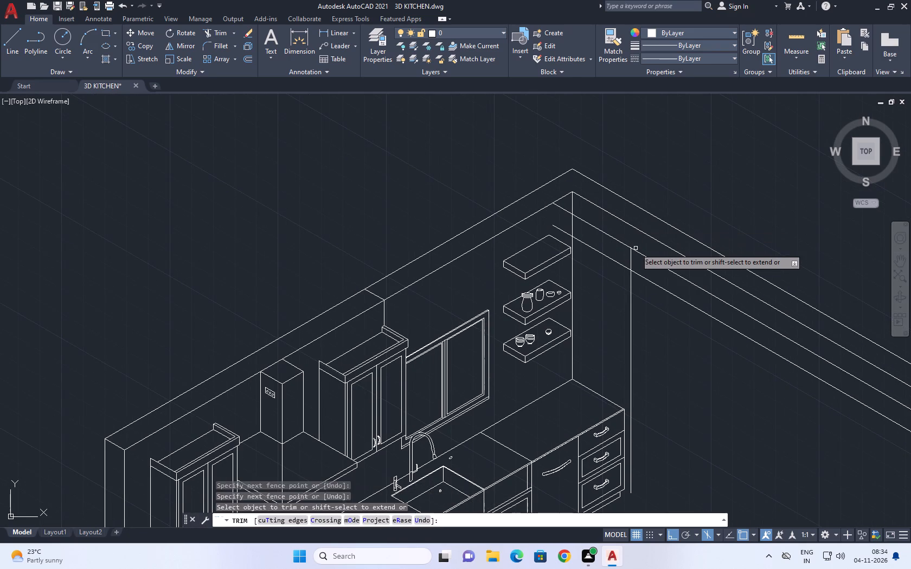
click(630, 259)
key(space)
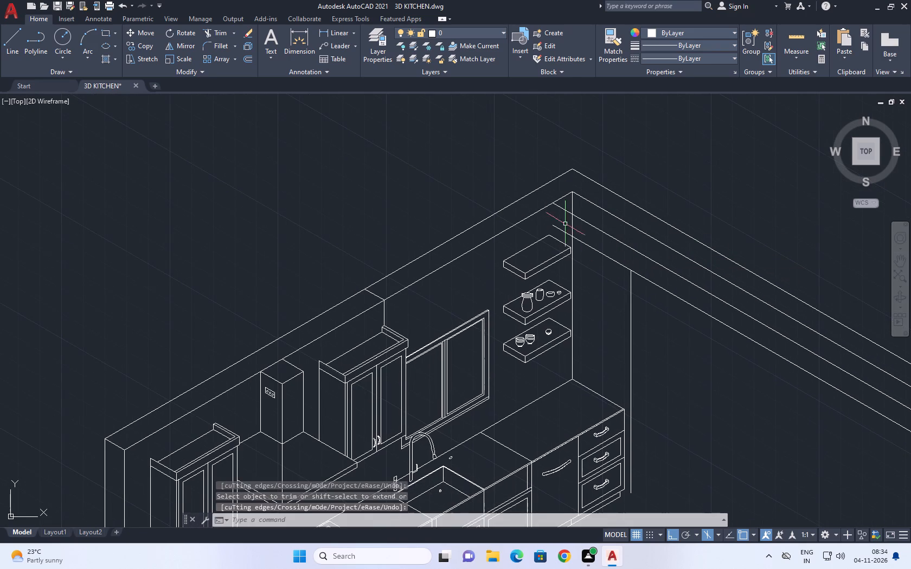
Draw a vertical line joining the beam's upper and lower edges where it meets the shelf wall.
middle_drag(580, 231, 621, 240)
key(l)
key(space)
scroll(599, 222, up, 2)
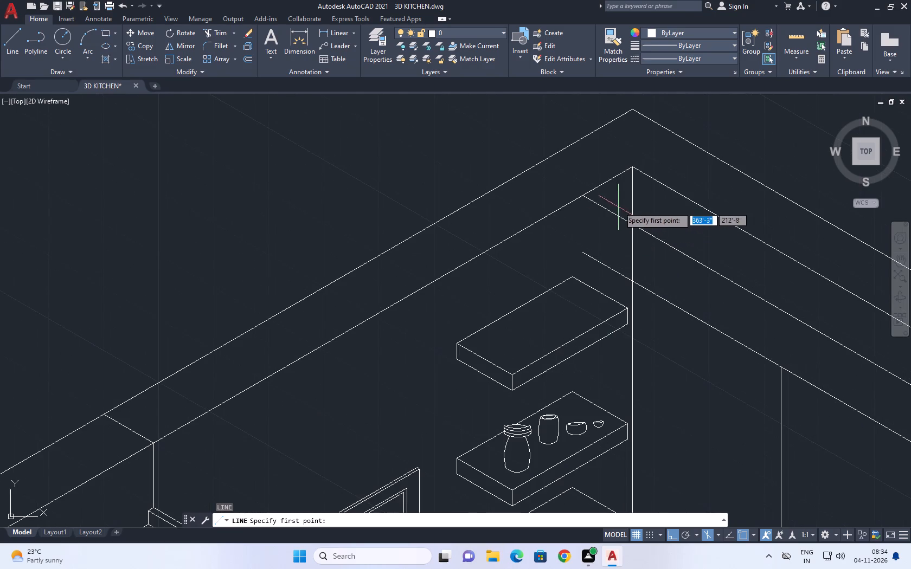
click(587, 197)
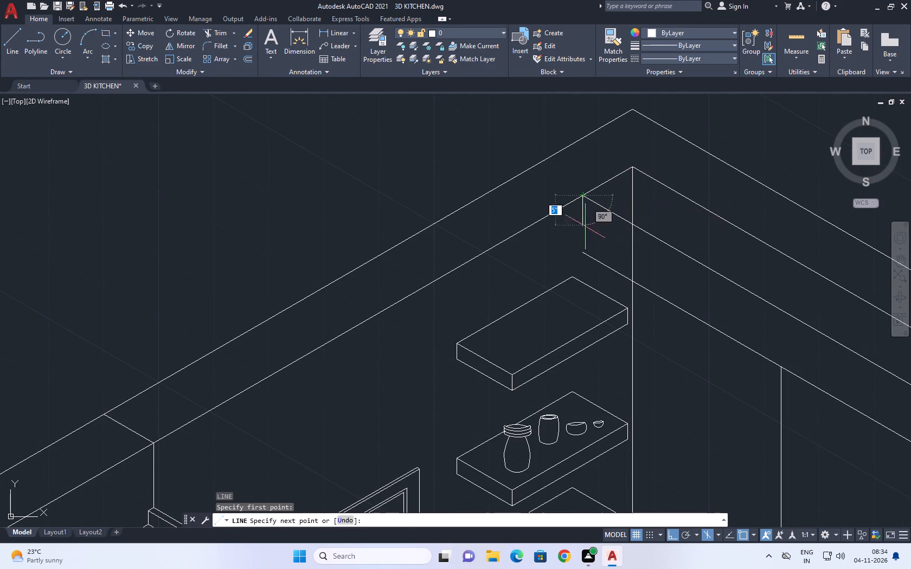
click(581, 254)
key(space)
key(space)
click(583, 253)
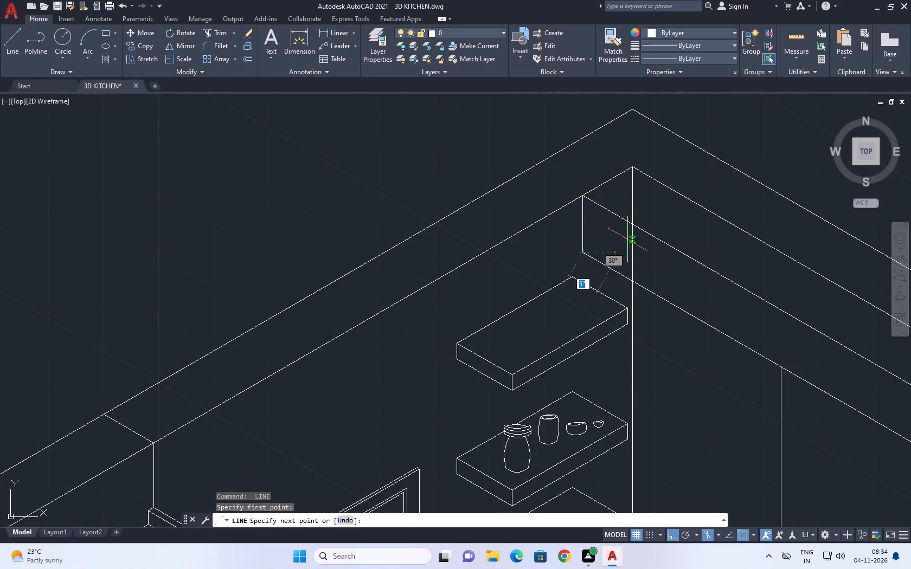
key(space)
Trim the room corner's vertical line where it passes behind the beam, down to the beam's lower edge.
key(t)
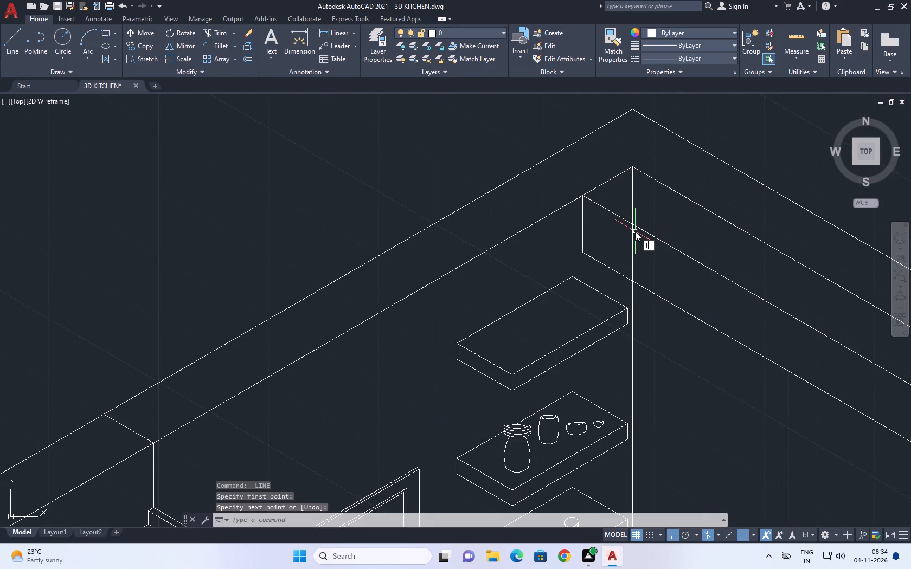
text(R)
key(space)
click(634, 207)
click(628, 187)
click(632, 254)
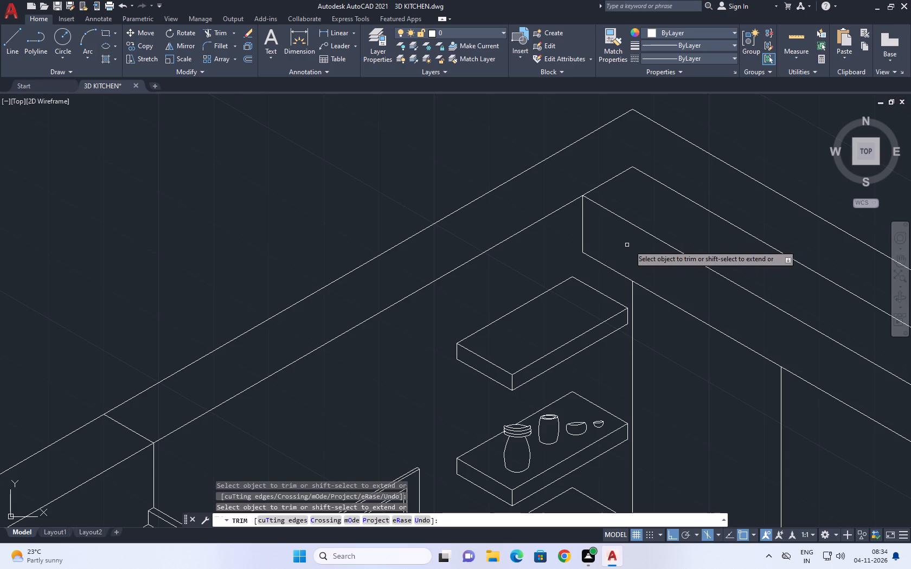
scroll(631, 238, down, 4)
key(space)
Examine how the beam lines run along the long wall and meet the wall's far end.
middle_drag(725, 314, 639, 206)
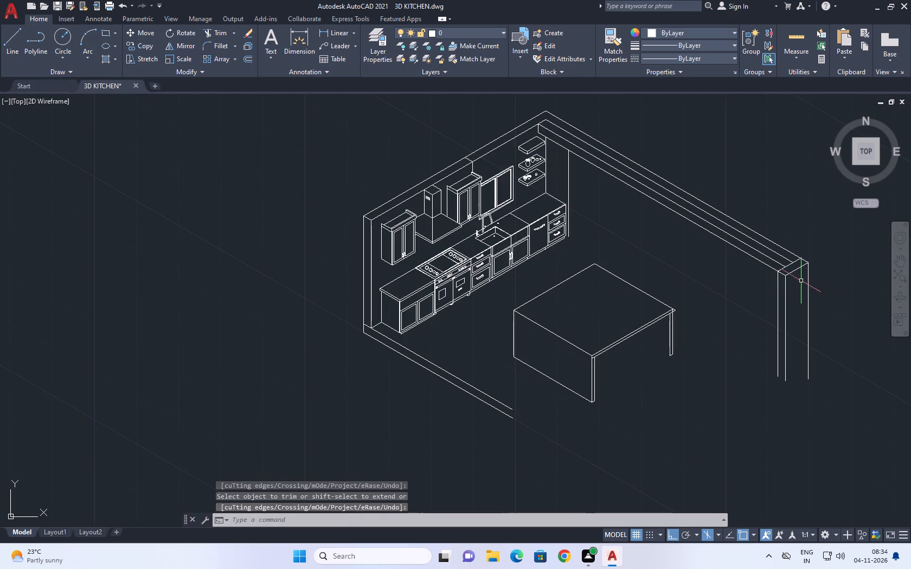
middle_drag(801, 280, 738, 273)
scroll(717, 265, up, 2)
middle_drag(692, 230, 711, 263)
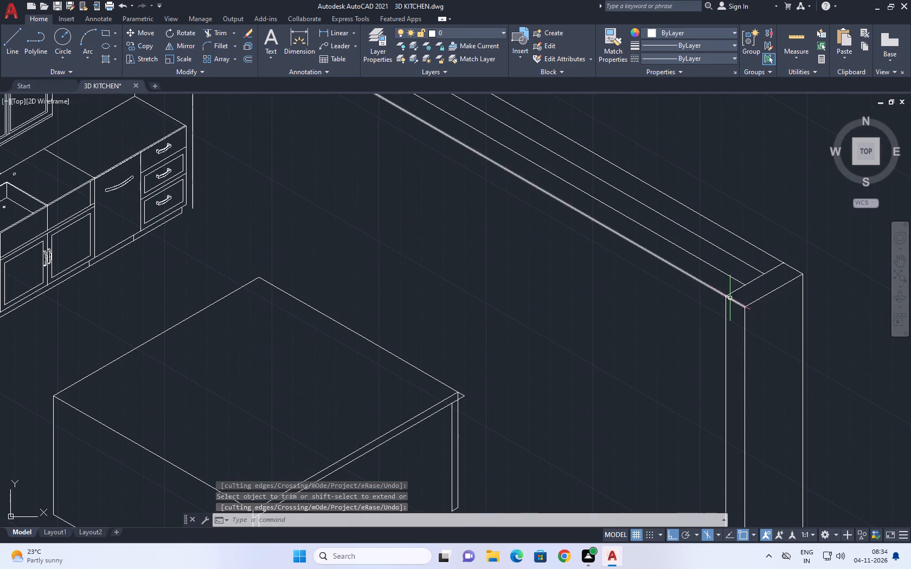
middle_drag(745, 292, 719, 292)
scroll(696, 268, up, 1)
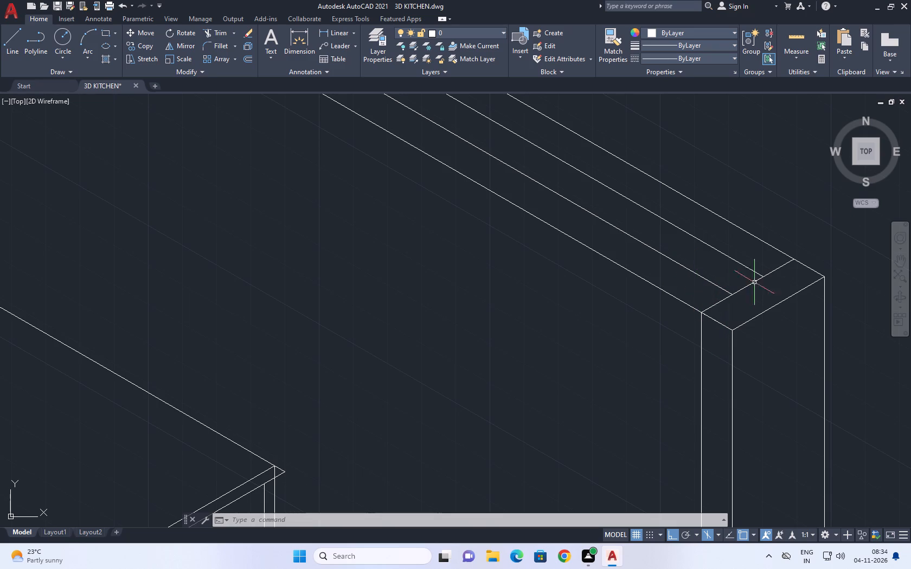
middle_drag(592, 233, 601, 298)
scroll(600, 300, down, 2)
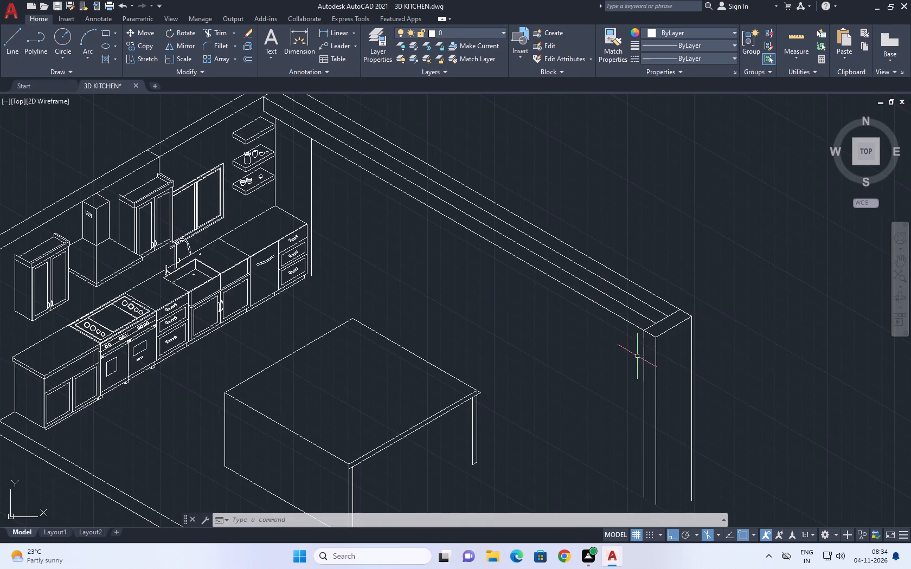
middle_drag(671, 370, 624, 292)
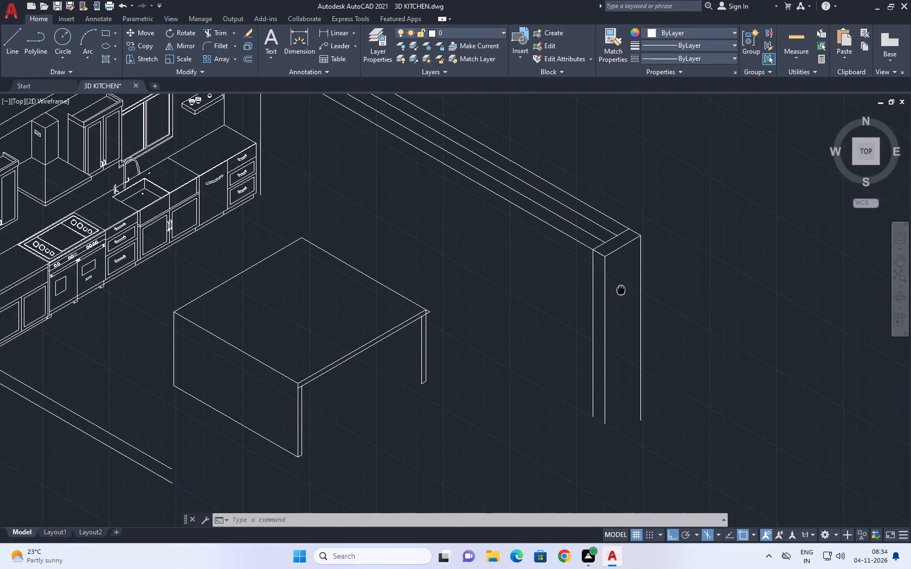
middle_drag(624, 292, 630, 300)
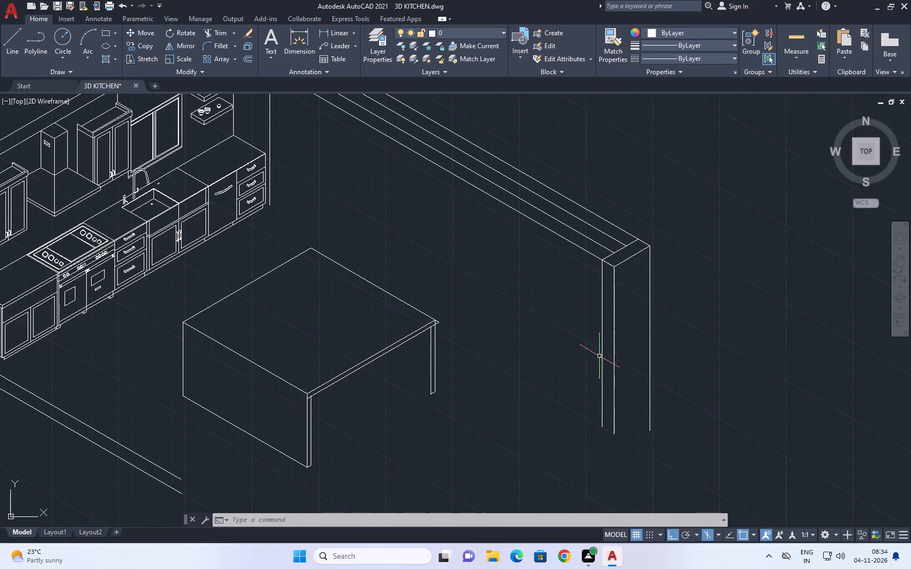
middle_drag(542, 273, 619, 405)
Draw a 9-foot line from the inner room corner along the back top edge of the ceiling beam.
key(l)
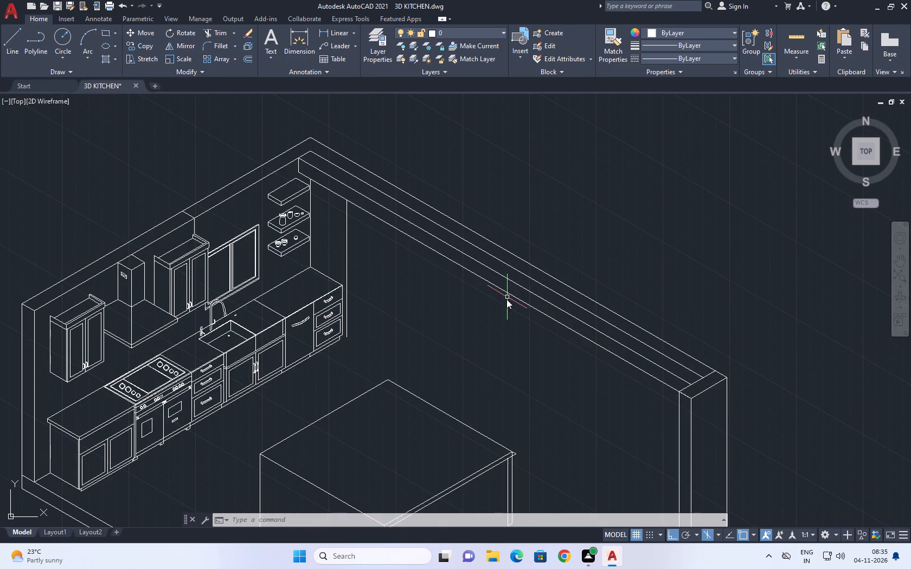
key(space)
scroll(300, 149, up, 2)
click(325, 156)
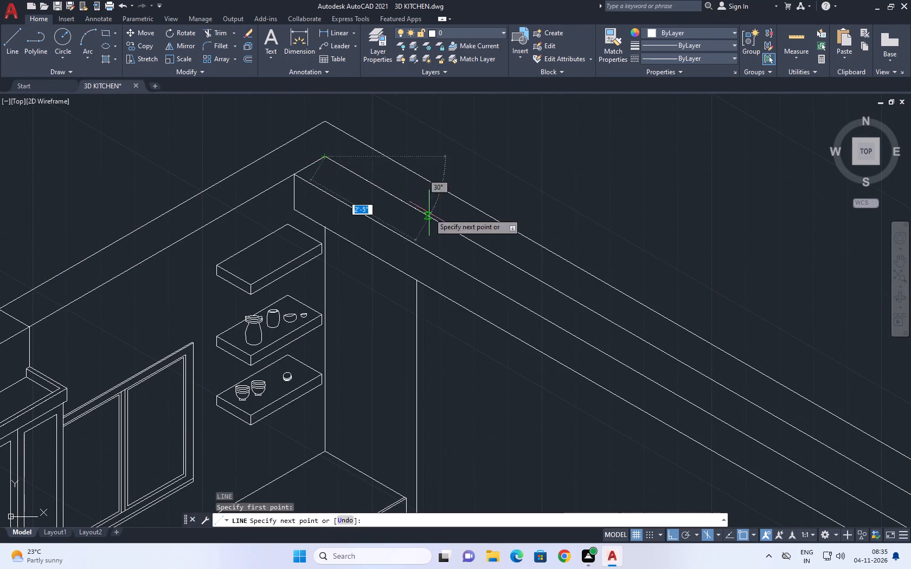
scroll(432, 216, down, 2)
middle_drag(539, 281, 332, 128)
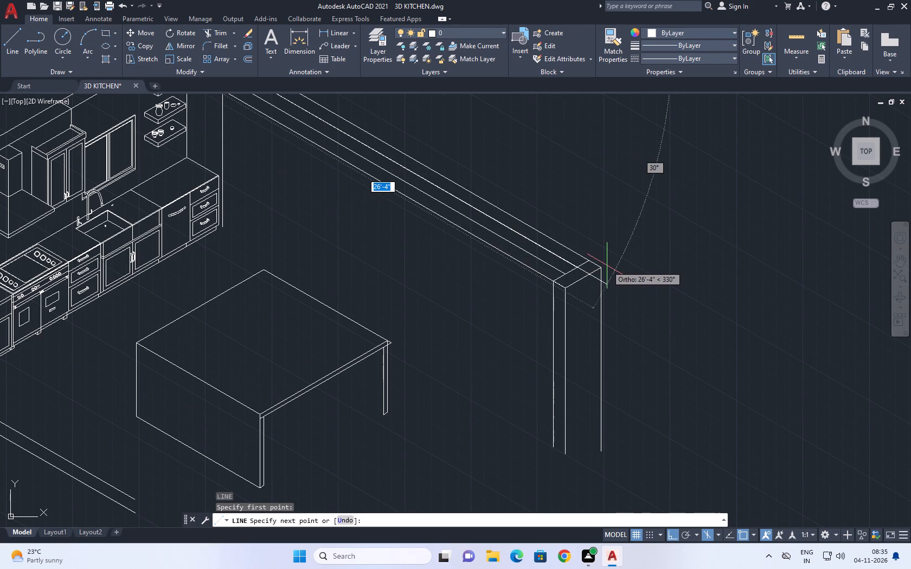
key(9)
key(apostrophe)
key(Return)
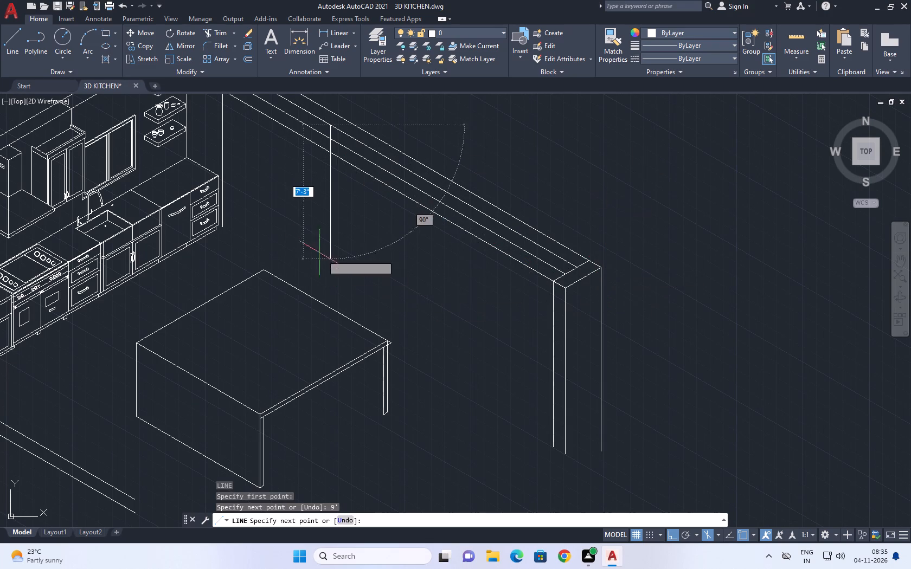
Draw a line in the top isoplane from the 9-foot point across the beam, extending past its lower edge.
scroll(305, 235, down, 2)
middle_drag(305, 231, 582, 275)
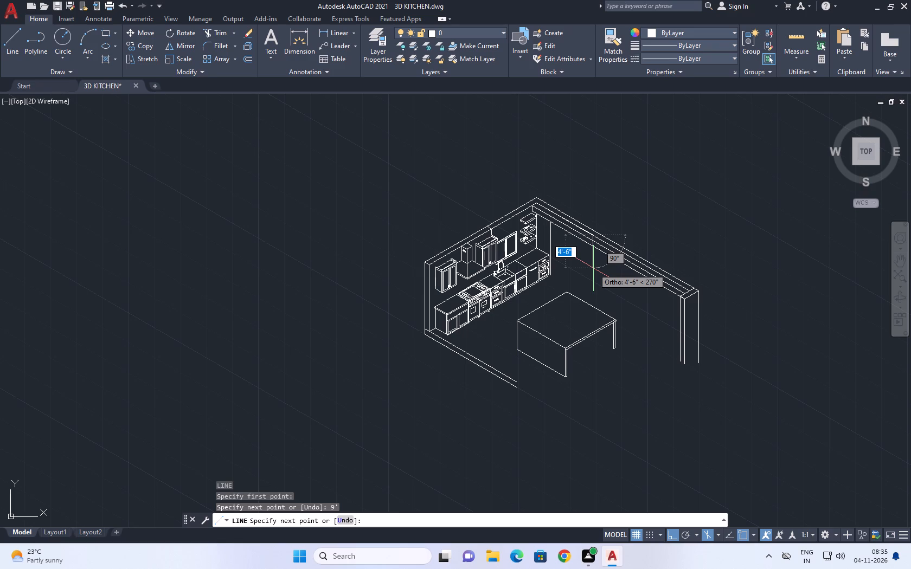
scroll(593, 264, up, 2)
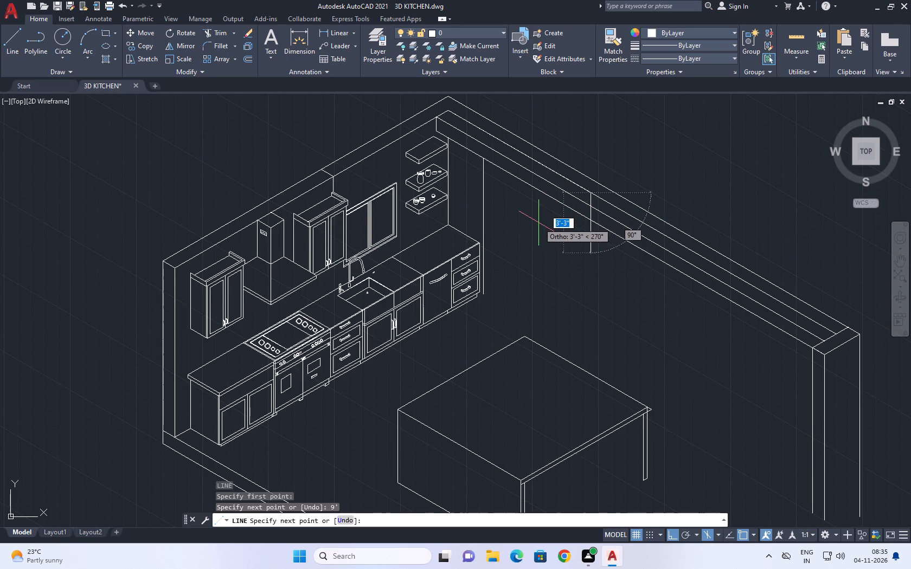
key(F5)
scroll(585, 197, up, 2)
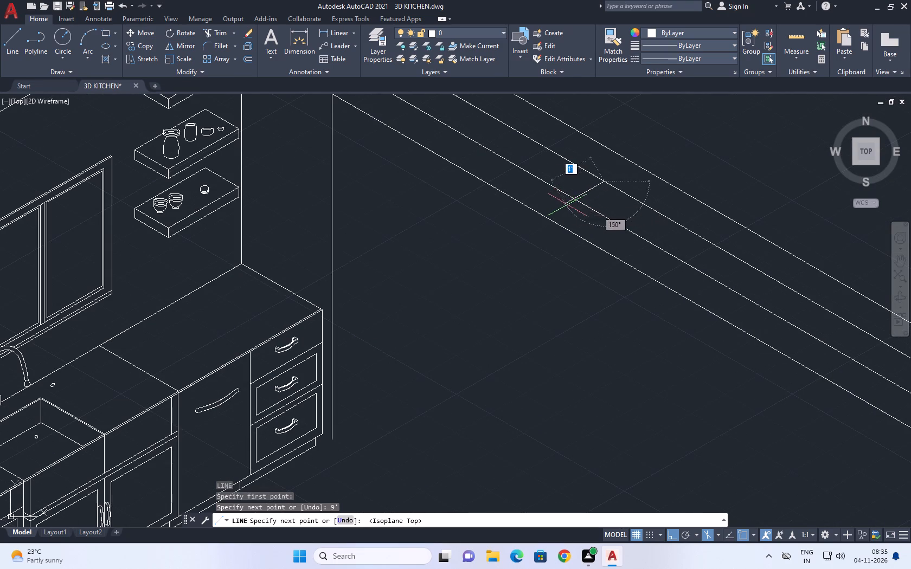
click(495, 228)
key(Escape)
Draw a vertical line down from where the cross line meets the beam's front top edge, past the lower edge.
key(space)
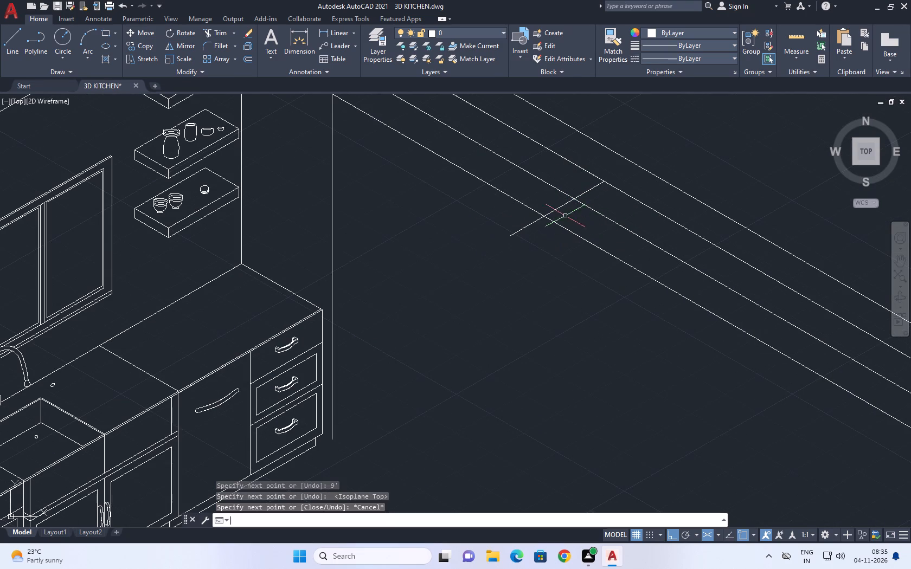
click(574, 197)
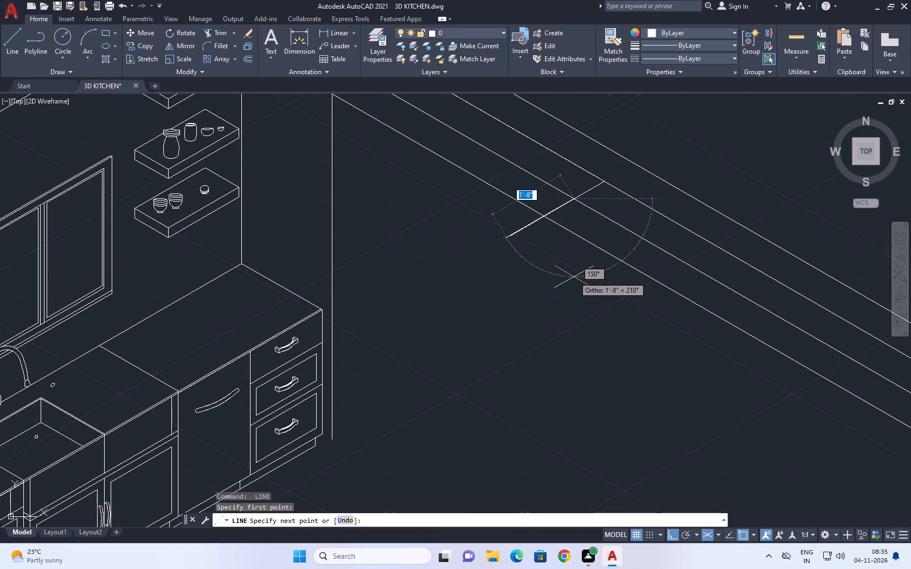
key(F5)
click(576, 289)
key(Escape)
Trim the vertical line below the beam's lower edge and the cross line beyond its front top edge.
text(TR)
key(space)
drag(583, 288, 574, 277)
drag(516, 248, 504, 244)
drag(508, 223, 518, 228)
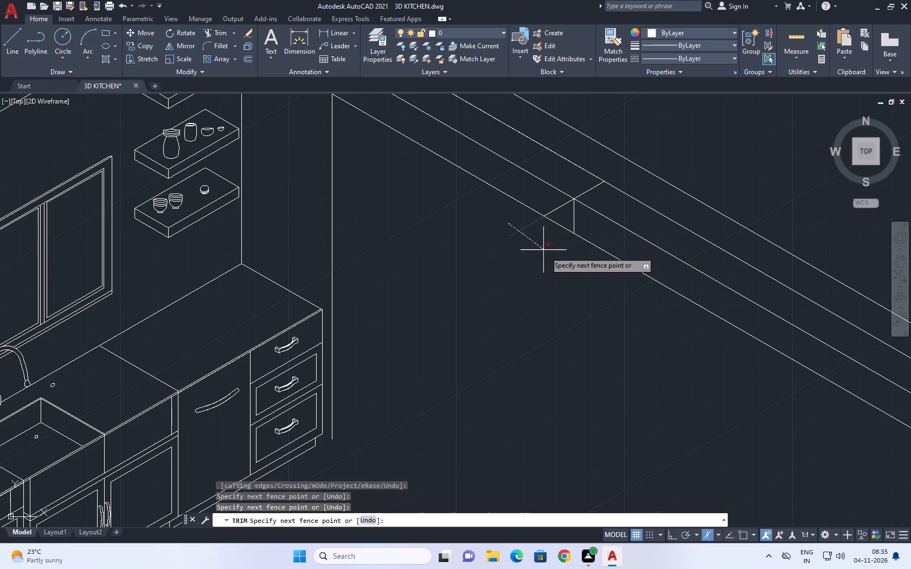
click(549, 261)
click(561, 206)
key(Escape)
Trim the beam's front top and lower edges beyond the 9-foot end, toward the far end of the long wall.
scroll(606, 276, down, 2)
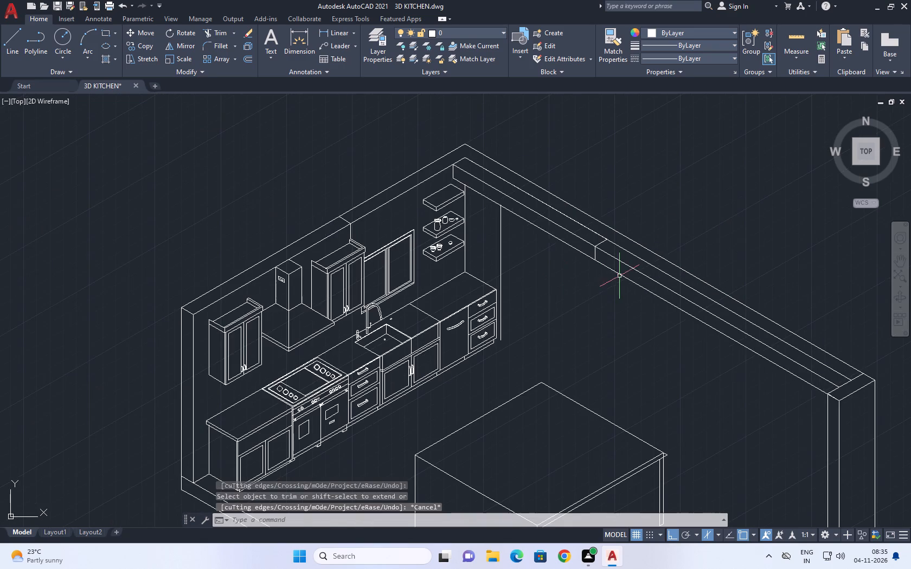
middle_drag(615, 271, 593, 251)
middle_drag(611, 286, 564, 270)
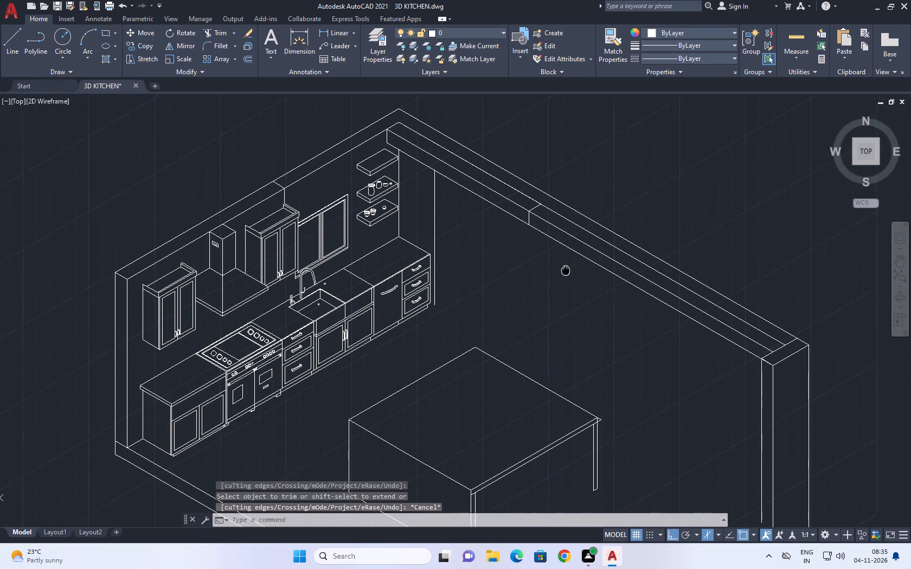
middle_drag(564, 270, 537, 253)
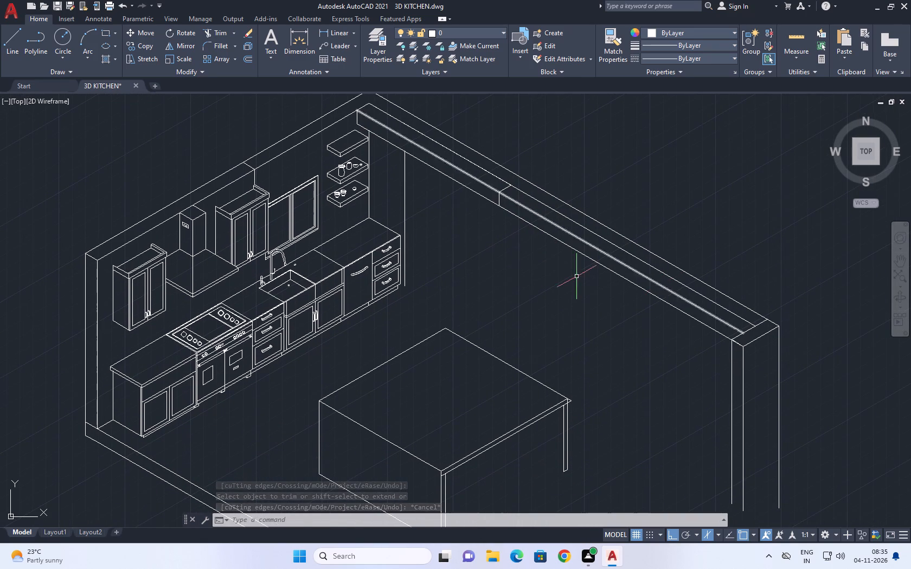
middle_drag(583, 274, 638, 301)
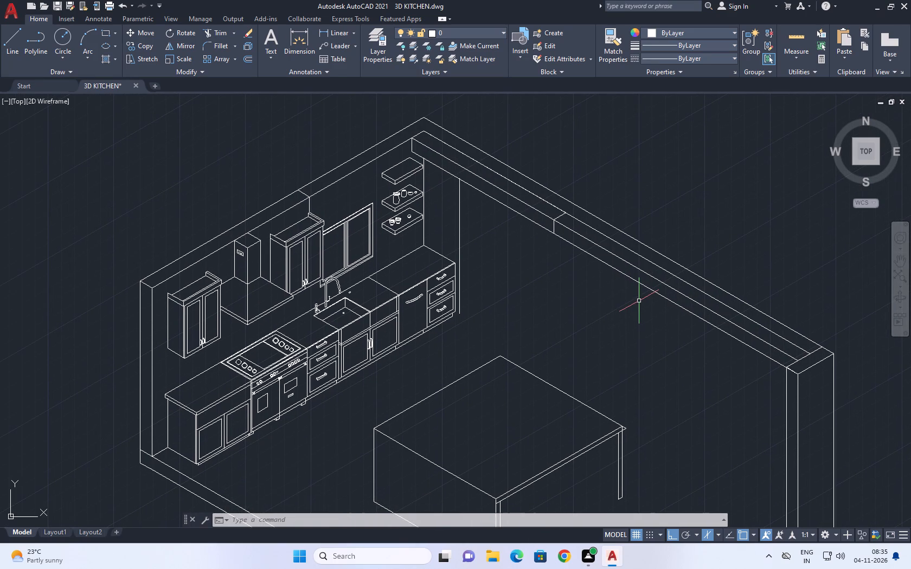
text(TR)
key(space)
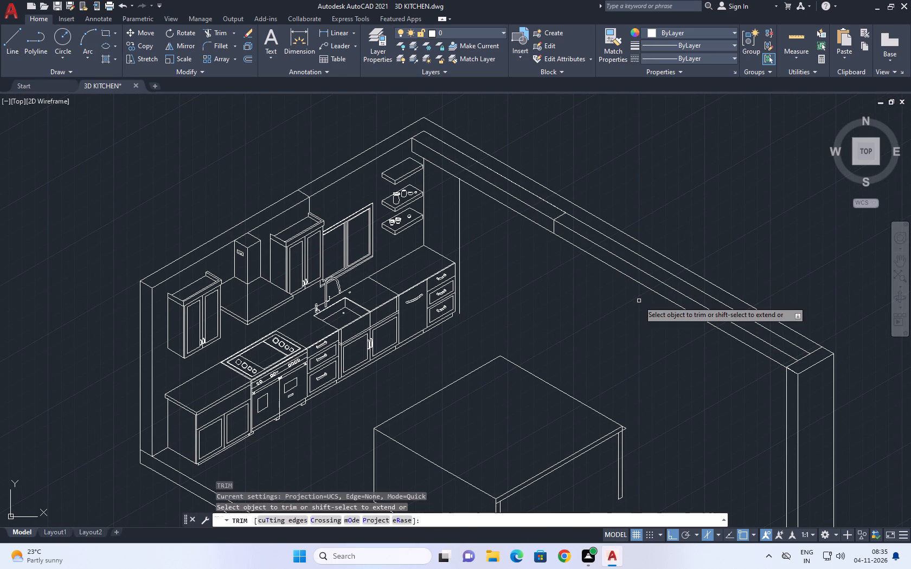
click(624, 261)
click(620, 267)
drag(606, 288, 600, 294)
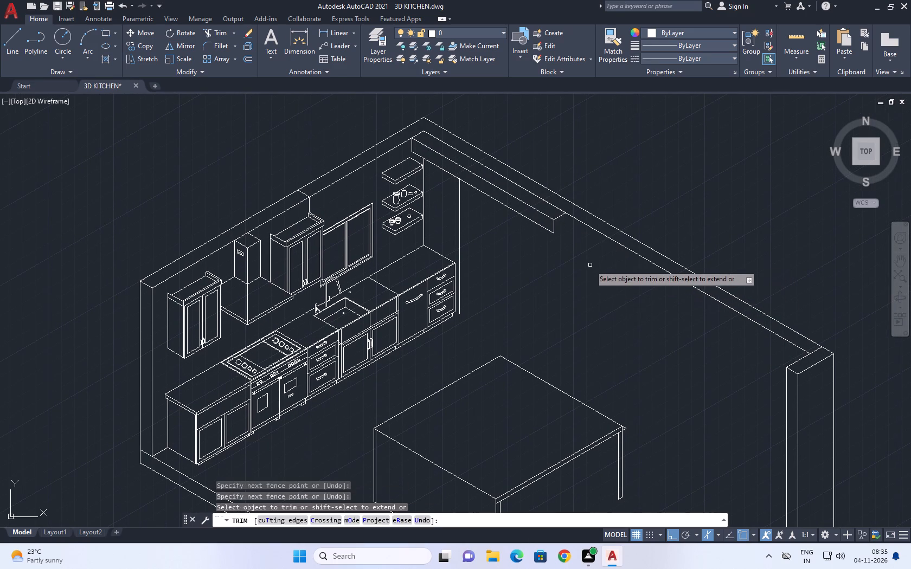
key(Escape)
Draw the beam's end face edges: a bottom line parallel to the top end edge and a vertical from the back corner.
middle_drag(576, 228, 570, 236)
text(L)
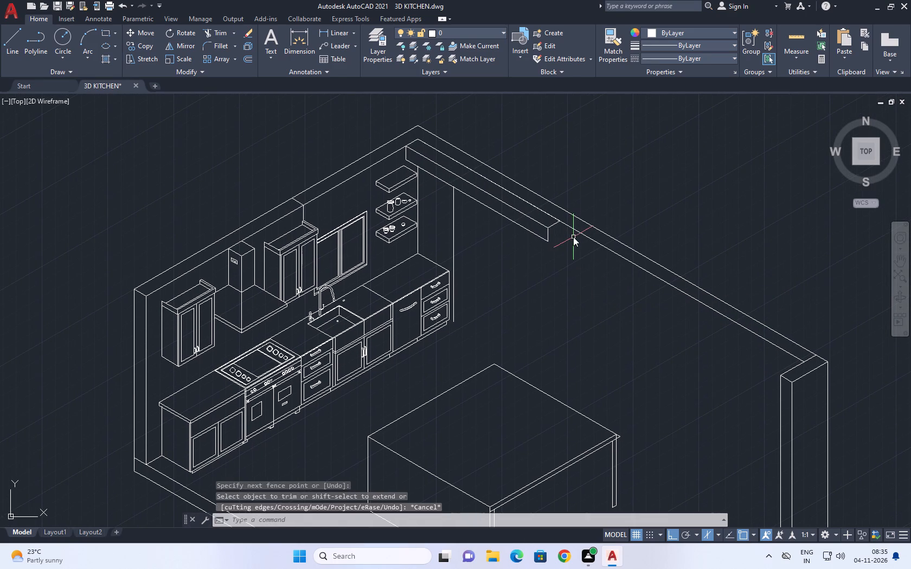
key(space)
scroll(546, 239, up, 2)
click(550, 243)
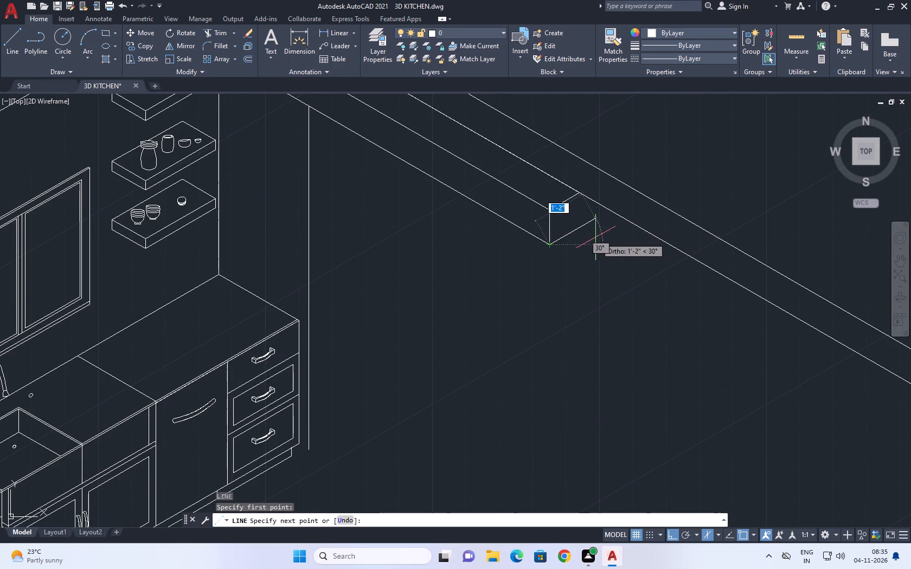
click(595, 237)
key(Escape)
key(space)
click(578, 191)
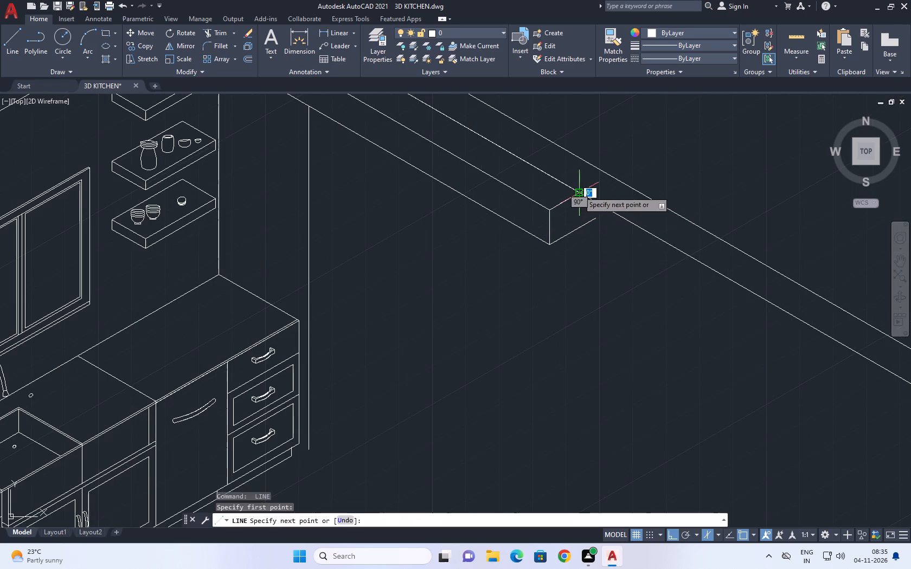
click(577, 269)
key(Escape)
Trim the overshooting ends of the bottom and back vertical lines to close the beam's end face.
text(TR)
key(space)
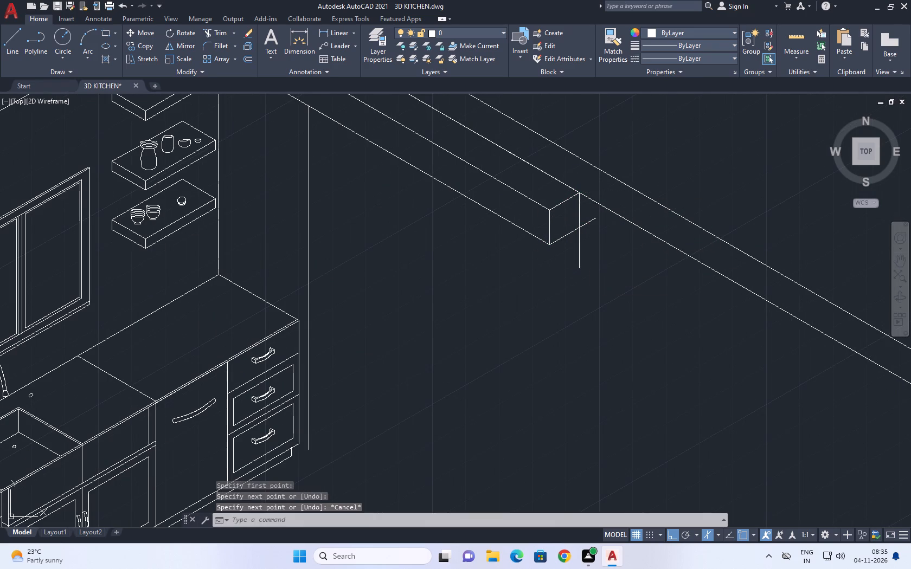
click(592, 219)
click(574, 252)
click(591, 257)
key(Escape)
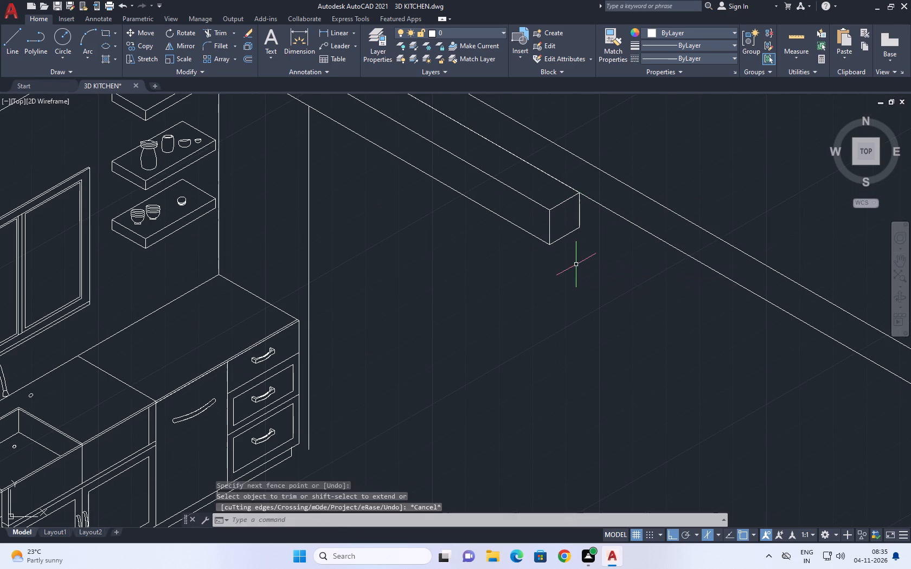
key(Escape)
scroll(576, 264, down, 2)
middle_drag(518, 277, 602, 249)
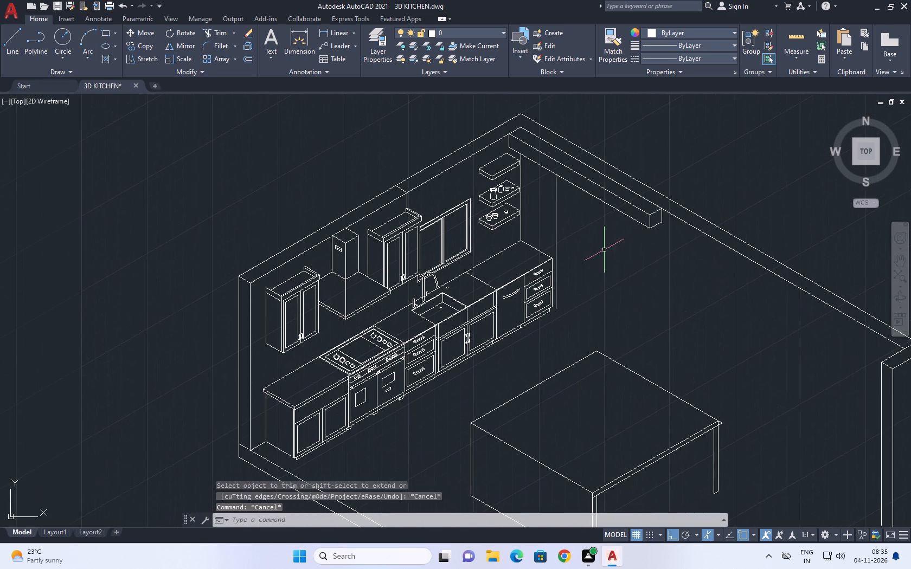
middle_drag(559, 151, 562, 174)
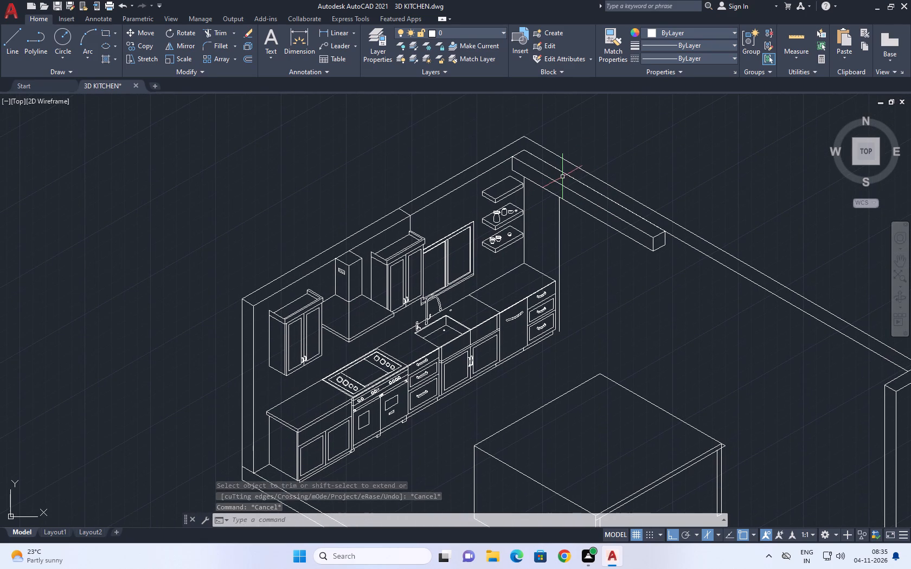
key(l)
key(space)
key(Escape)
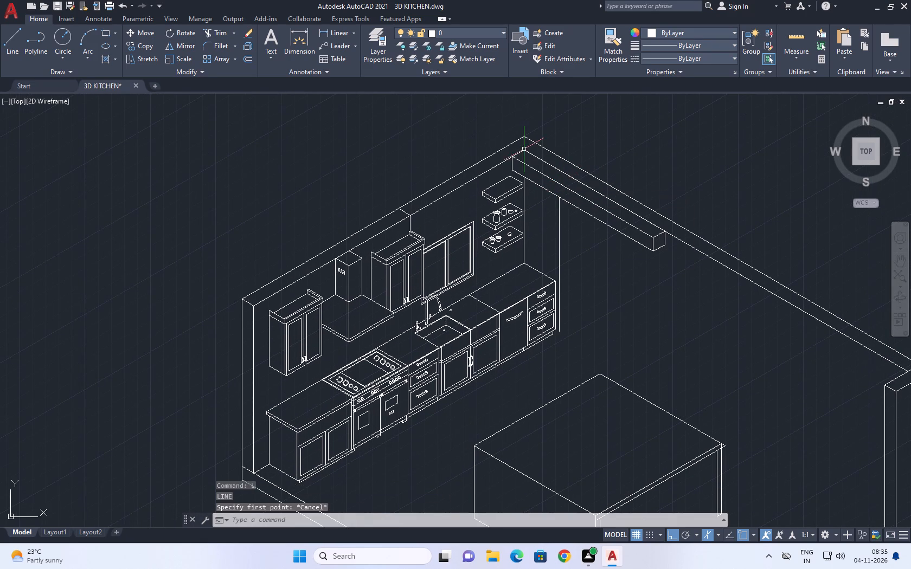
Copy the completed ceiling beam about 1'-10" along the window wall from its back top corner, parallel to the original.
scroll(519, 145, up, 1)
click(518, 156)
key(Escape)
click(516, 164)
click(510, 177)
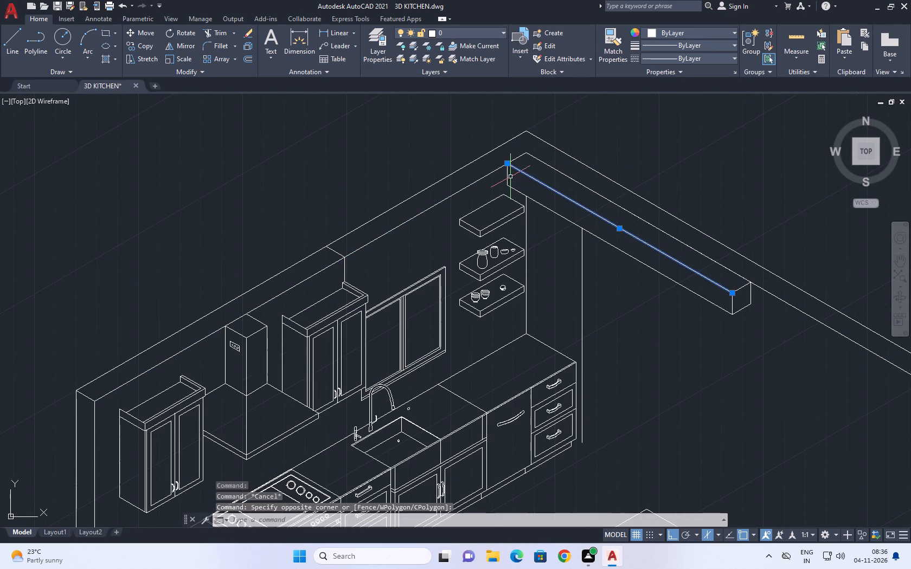
click(509, 177)
click(506, 176)
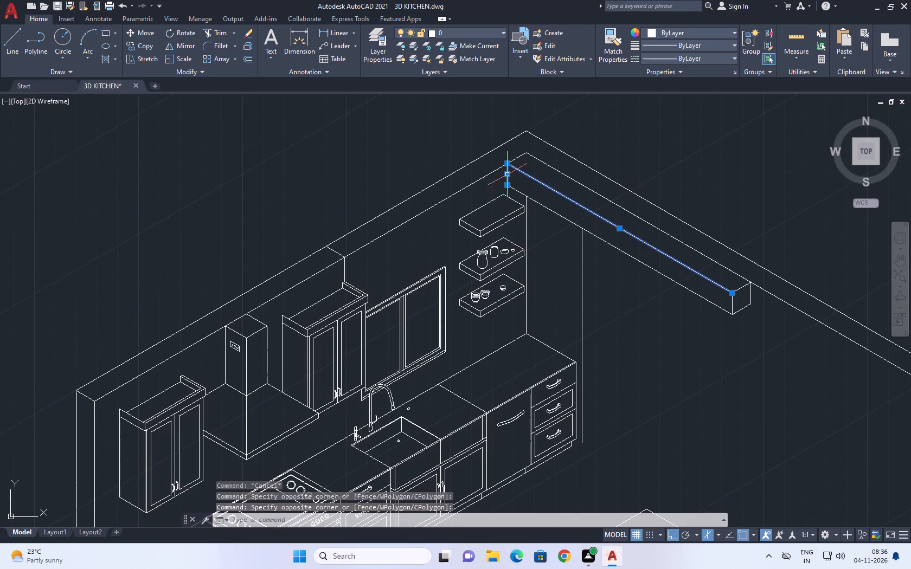
click(547, 209)
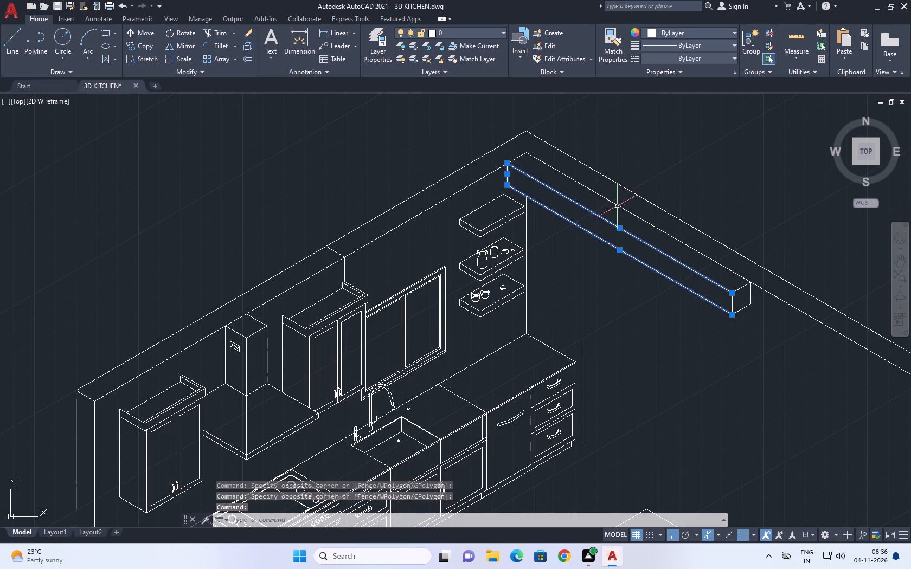
click(618, 205)
middle_drag(639, 250, 555, 227)
click(605, 165)
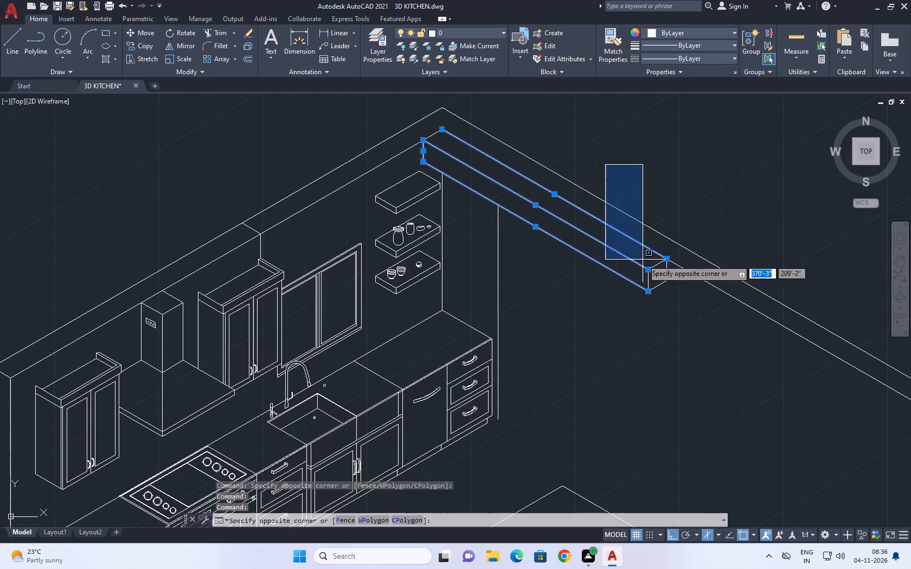
click(690, 321)
middle_drag(593, 249, 599, 250)
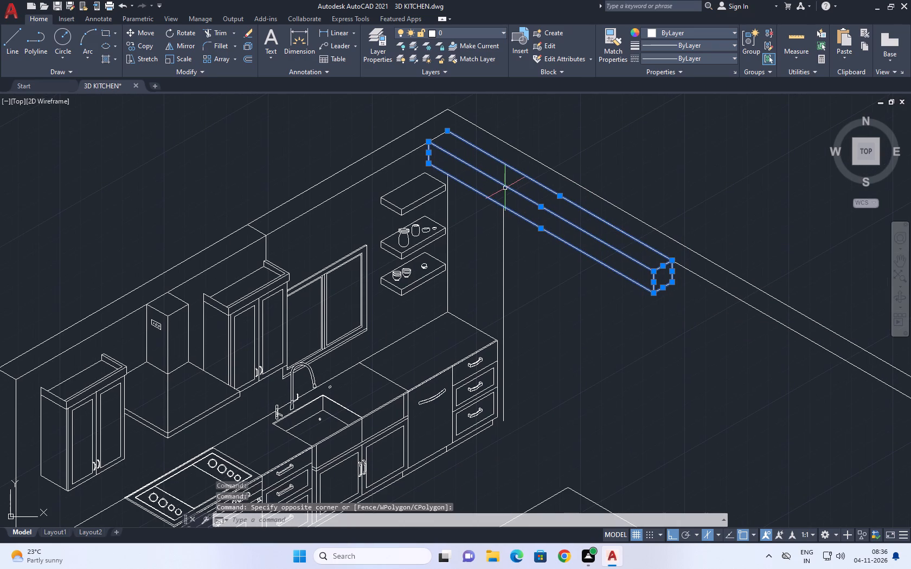
key(c)
key(o)
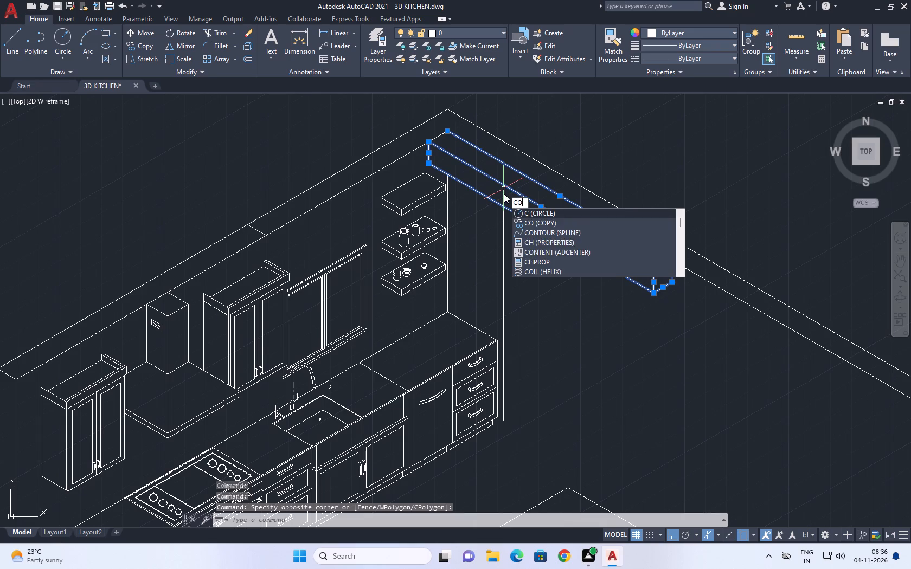
key(space)
click(447, 129)
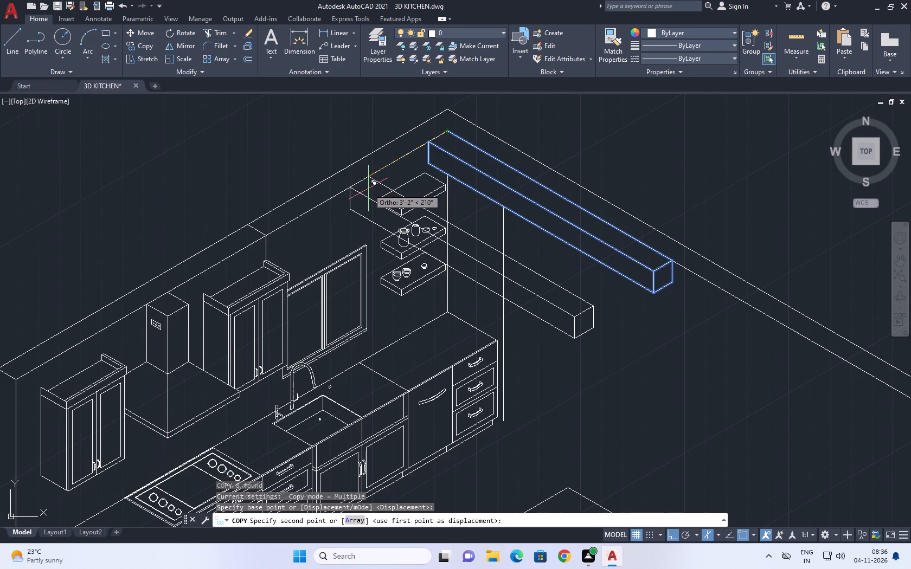
click(402, 176)
key(Escape)
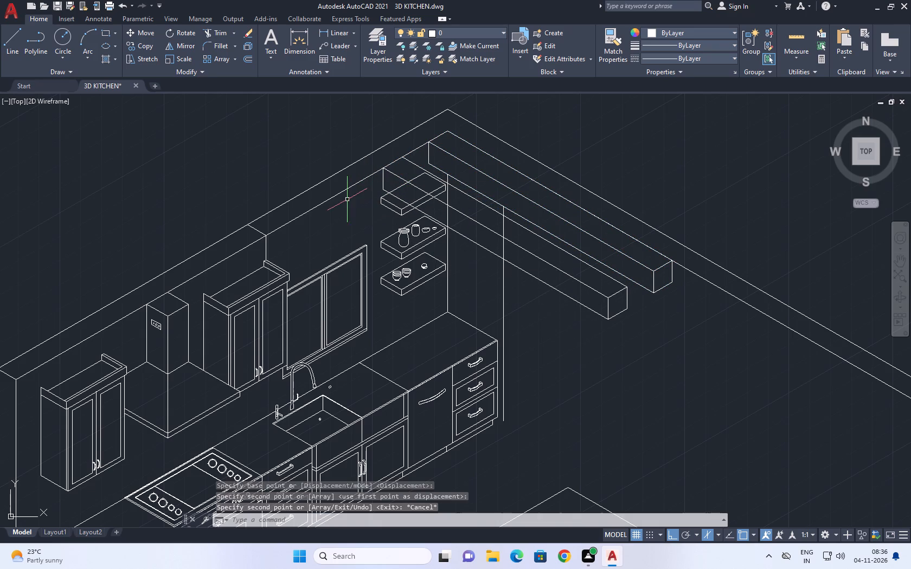
Examine the copied beam, the room down to the island, and the shelves in the corner.
middle_click(477, 216)
scroll(469, 210, up, 1)
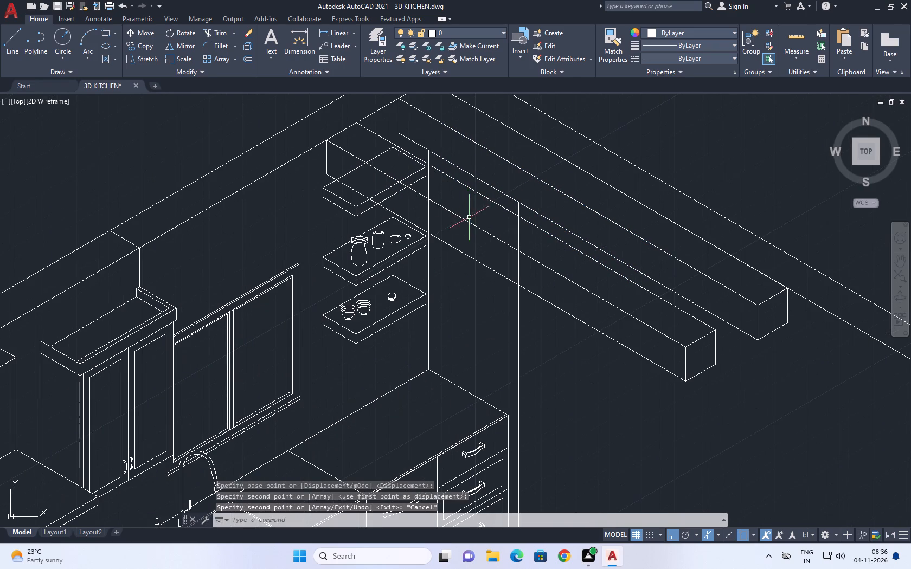
middle_drag(377, 179, 407, 211)
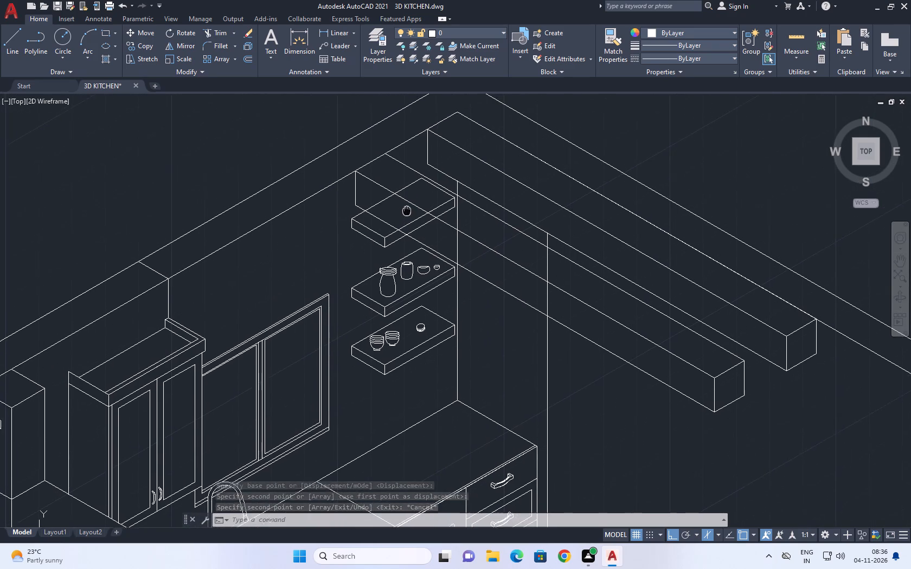
middle_drag(407, 211, 409, 215)
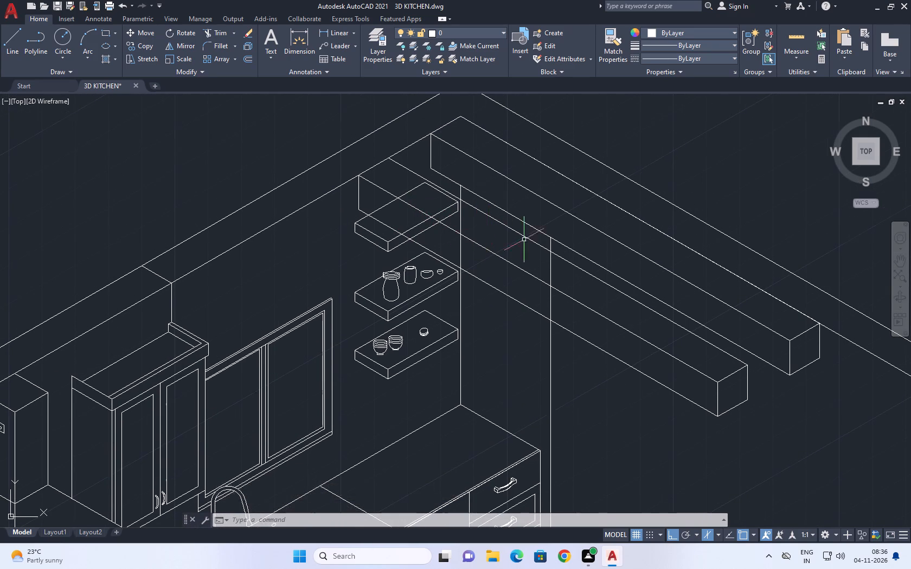
scroll(531, 242, down, 1)
middle_drag(678, 308, 635, 212)
middle_drag(665, 303, 557, 221)
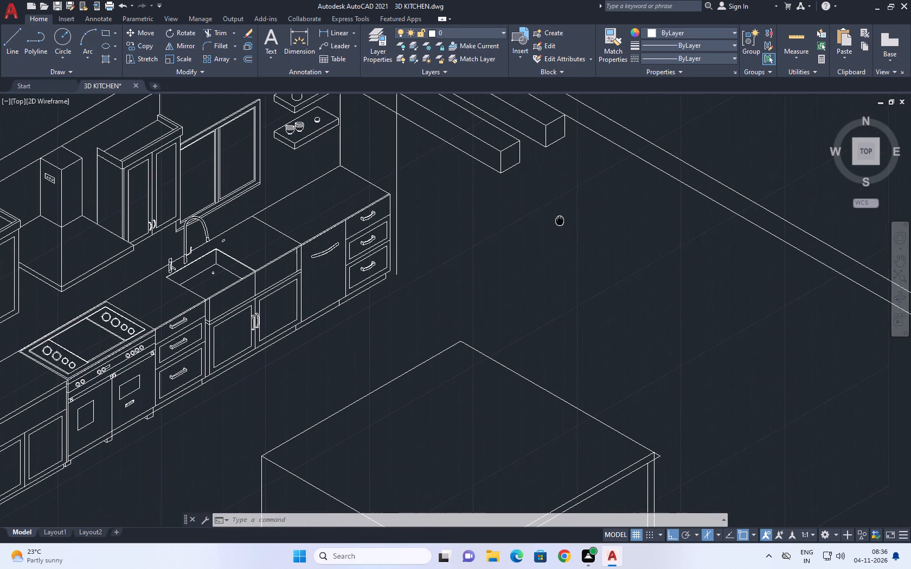
middle_drag(557, 221, 556, 221)
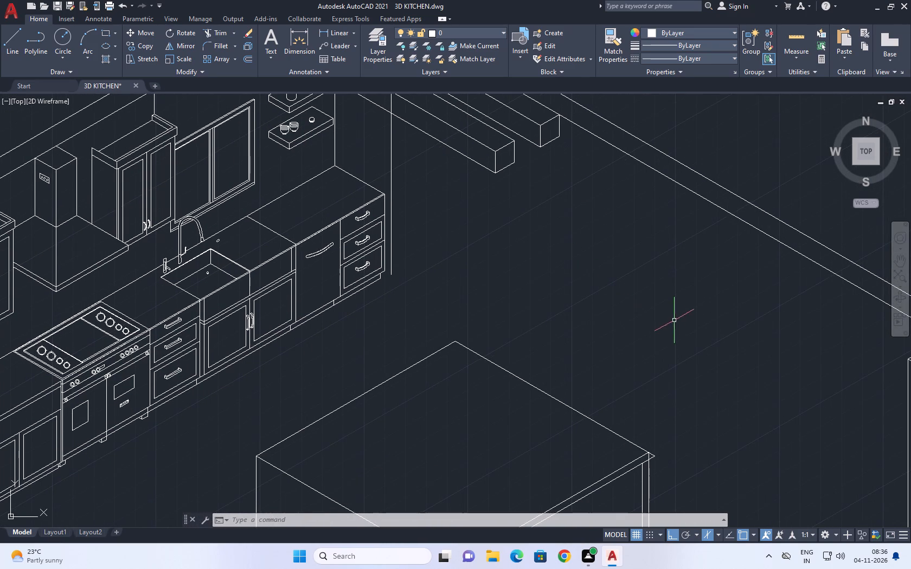
middle_drag(673, 316, 627, 215)
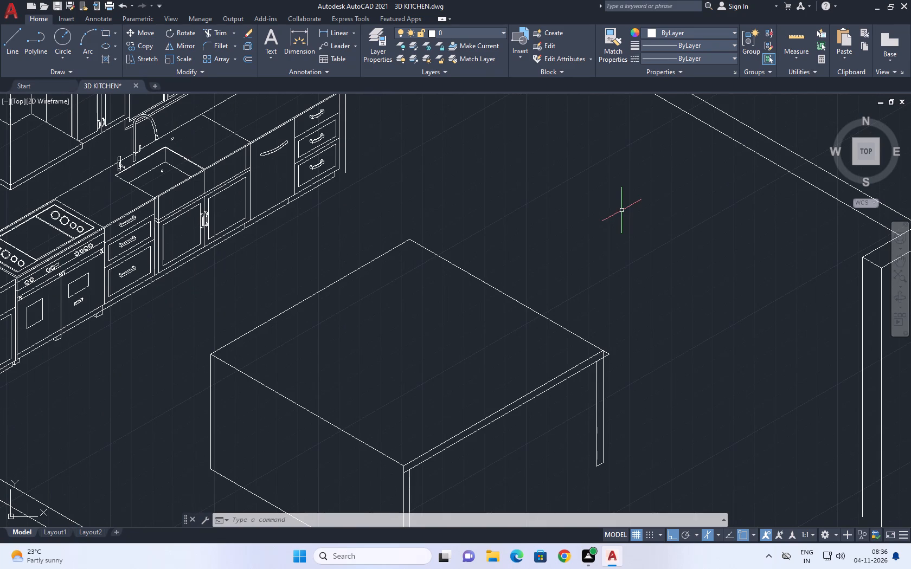
middle_drag(504, 221, 623, 285)
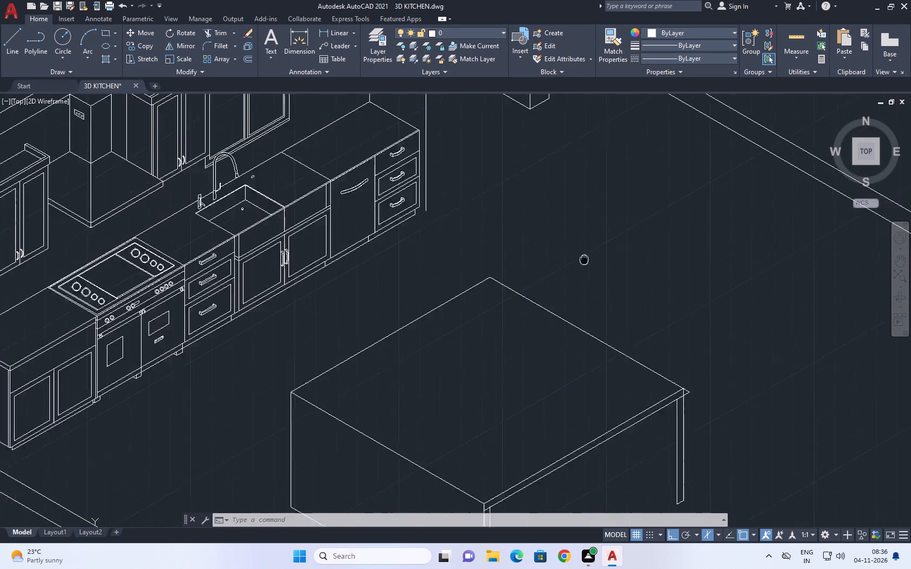
middle_drag(623, 285, 679, 339)
middle_drag(509, 134, 573, 276)
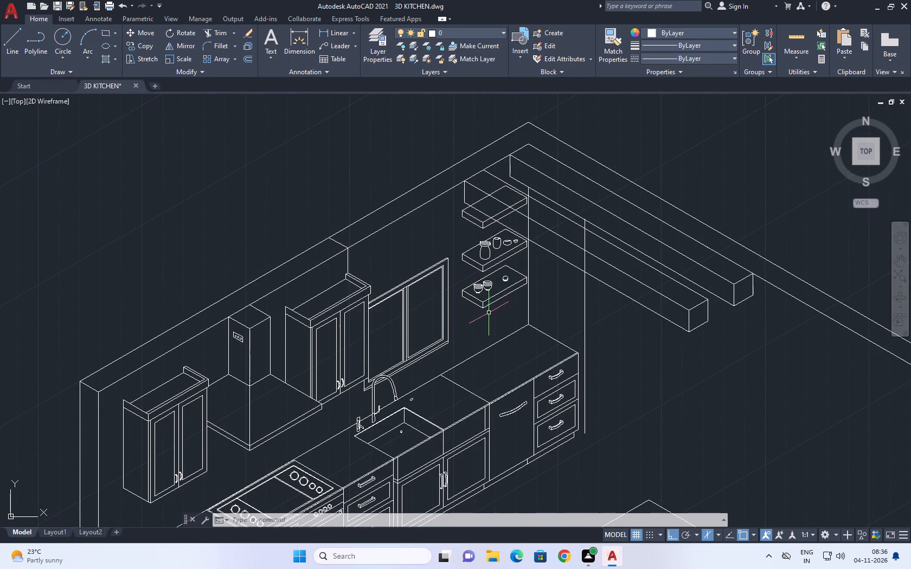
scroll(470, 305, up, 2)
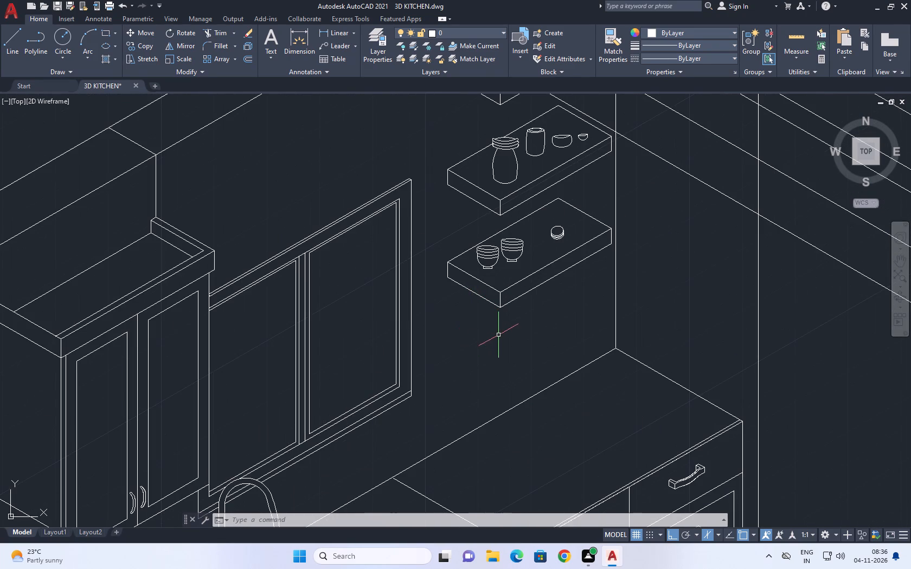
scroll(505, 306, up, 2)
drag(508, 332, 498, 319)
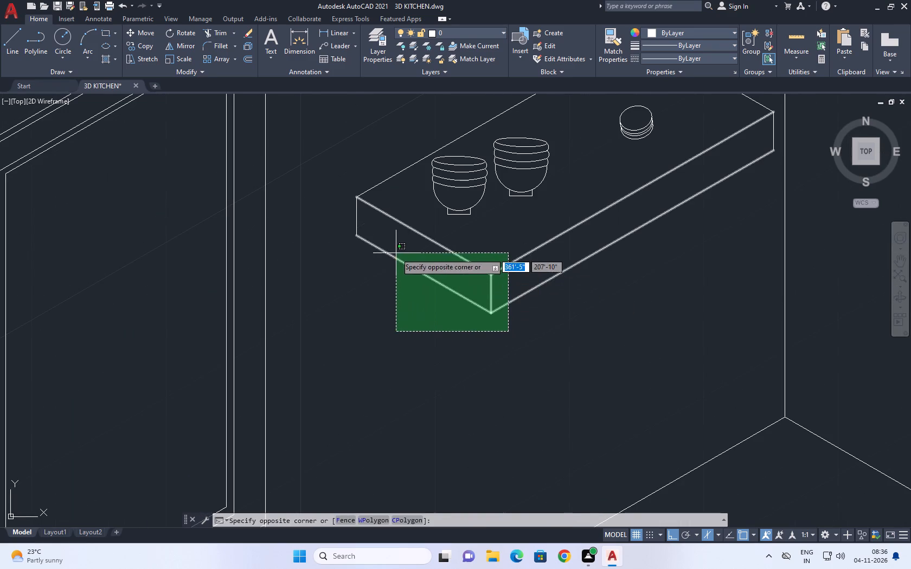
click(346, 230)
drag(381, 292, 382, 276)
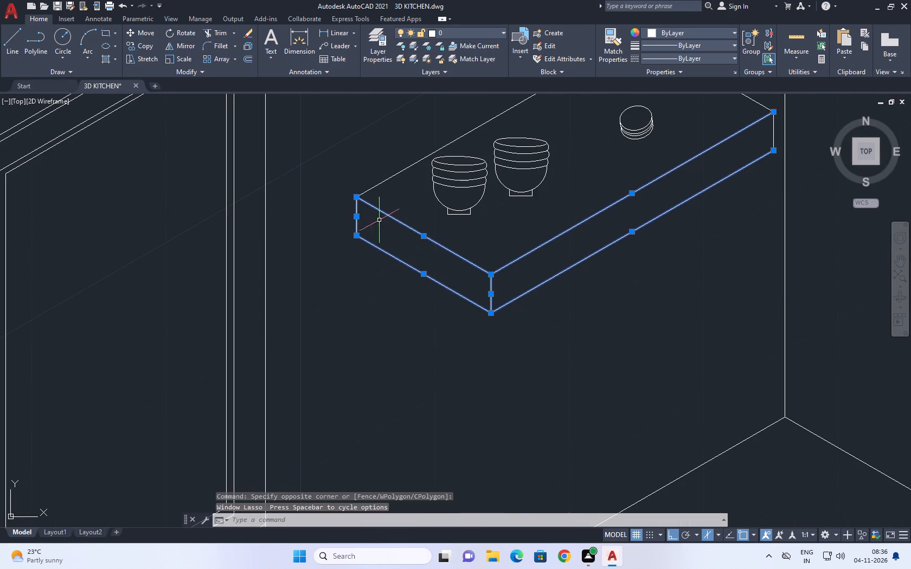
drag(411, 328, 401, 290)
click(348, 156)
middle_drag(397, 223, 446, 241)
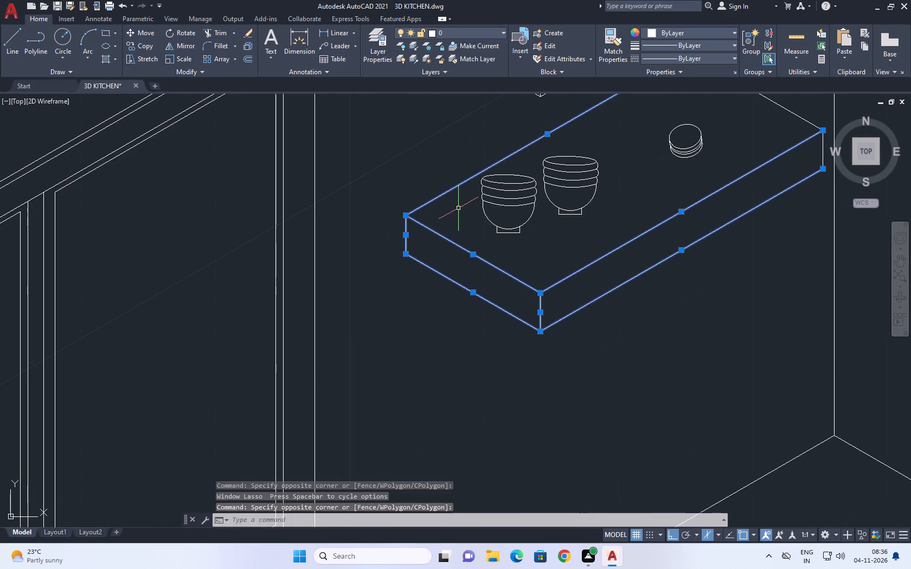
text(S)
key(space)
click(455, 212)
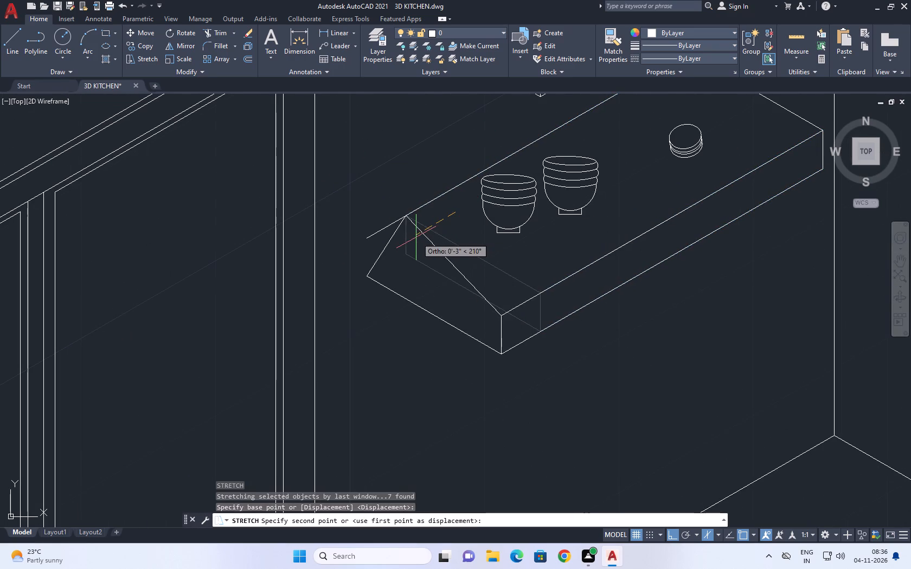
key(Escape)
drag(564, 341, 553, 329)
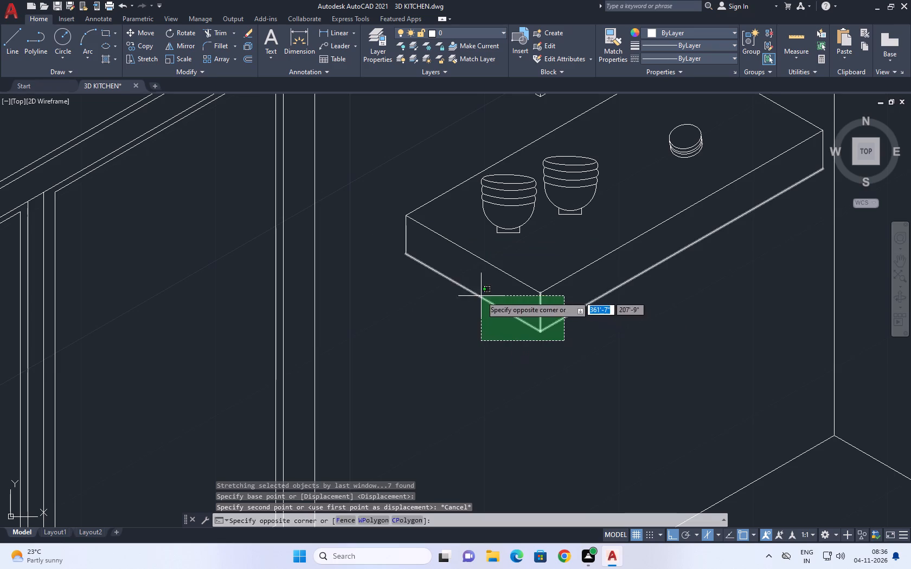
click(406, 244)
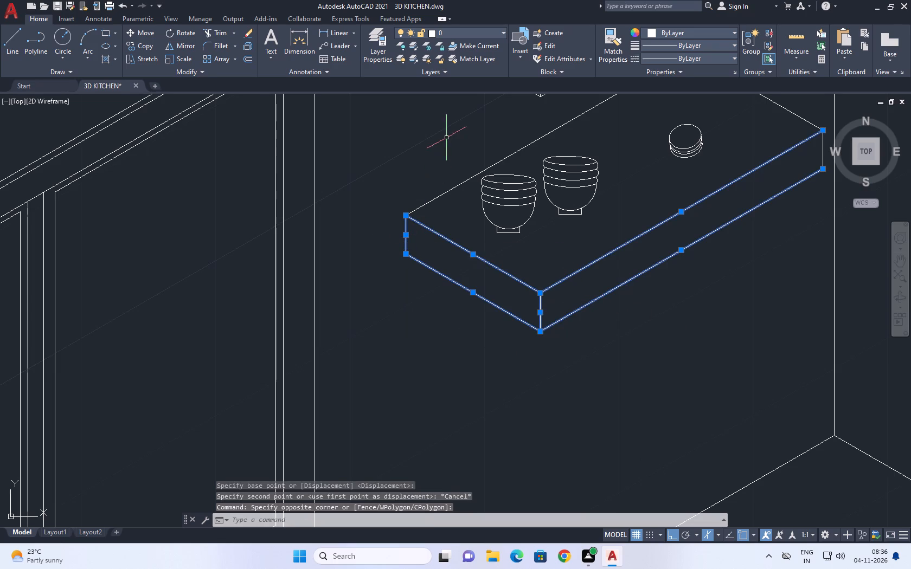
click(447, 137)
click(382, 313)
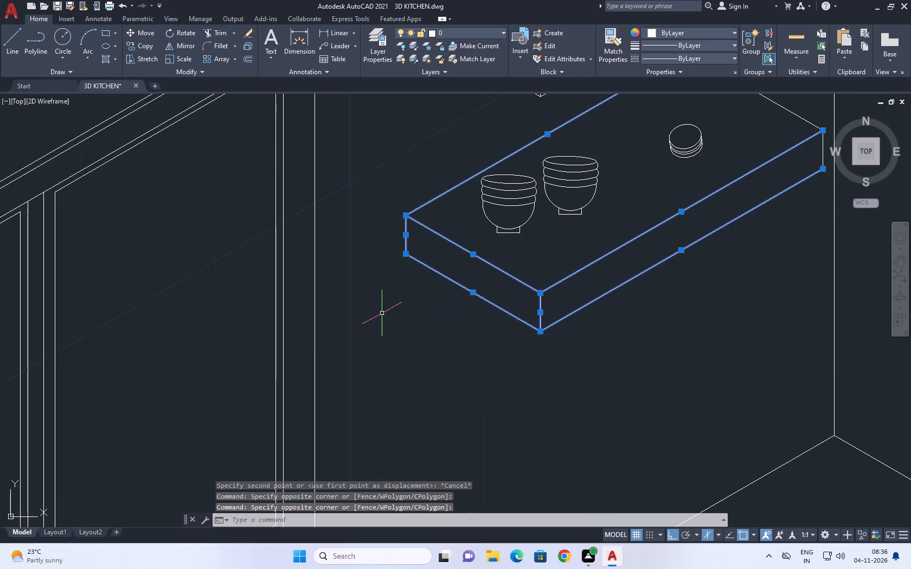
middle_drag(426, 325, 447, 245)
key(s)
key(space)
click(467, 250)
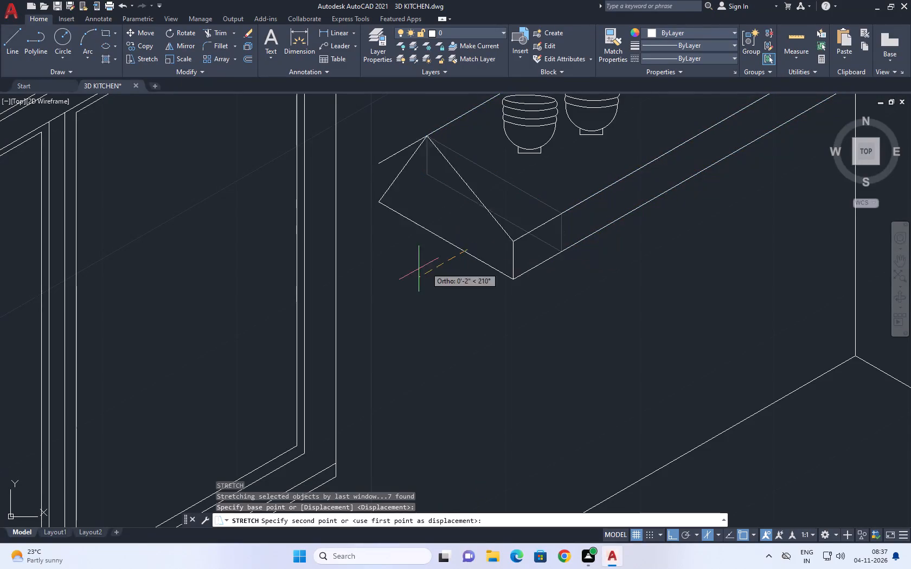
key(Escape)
Move the four edges of the lowest shelf's end face 3" outward along the wall, toward the window.
middle_drag(509, 228, 506, 250)
click(525, 199)
click(470, 250)
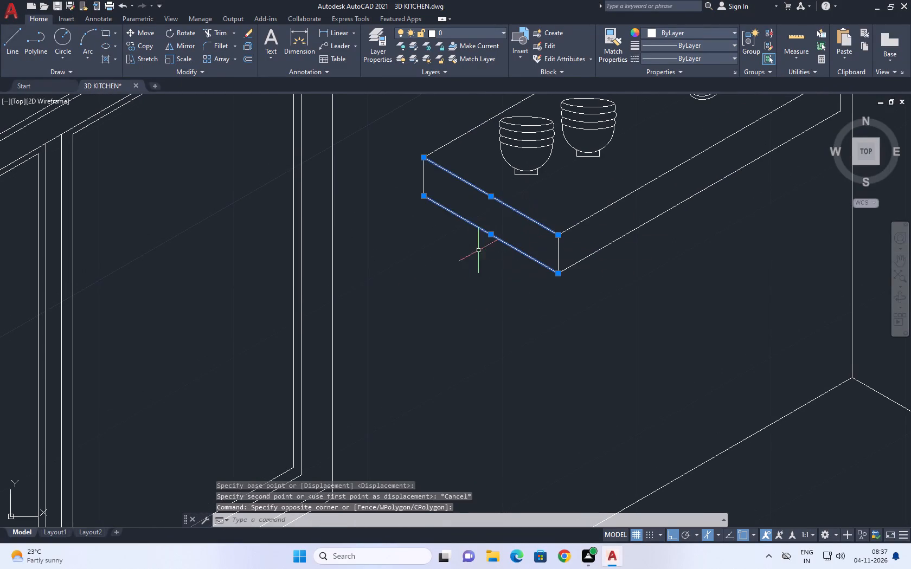
click(564, 249)
click(553, 254)
middle_drag(483, 224, 487, 242)
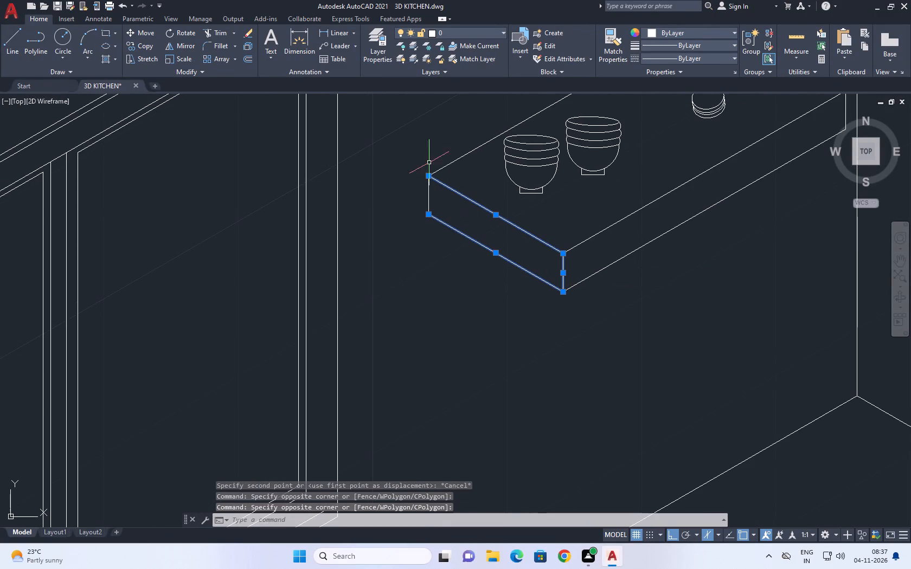
click(424, 158)
drag(458, 266, 463, 275)
key(m)
key(space)
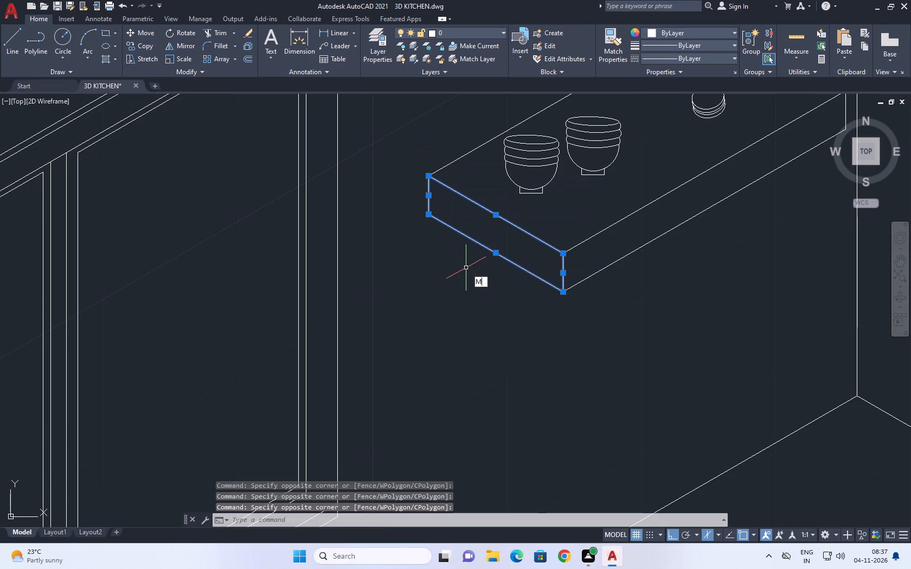
click(466, 268)
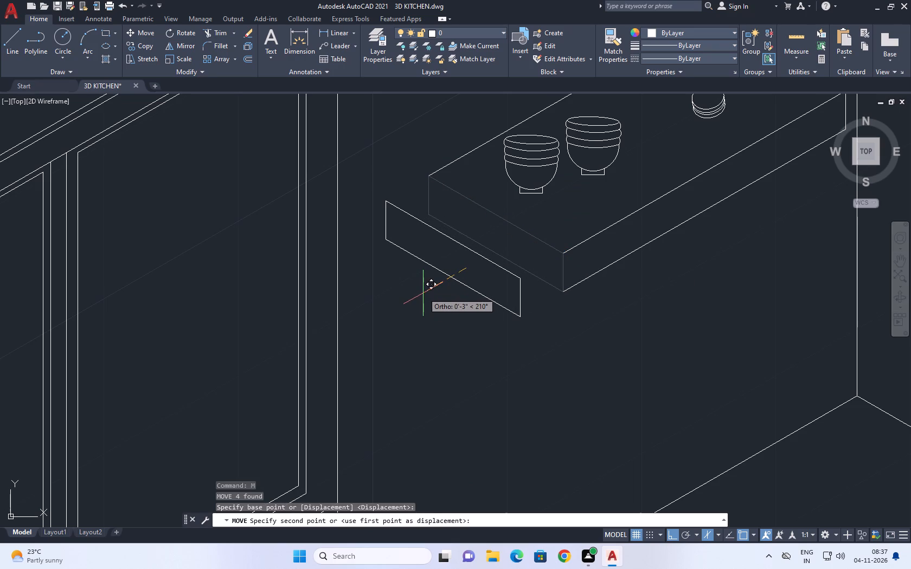
key(3)
key(Return)
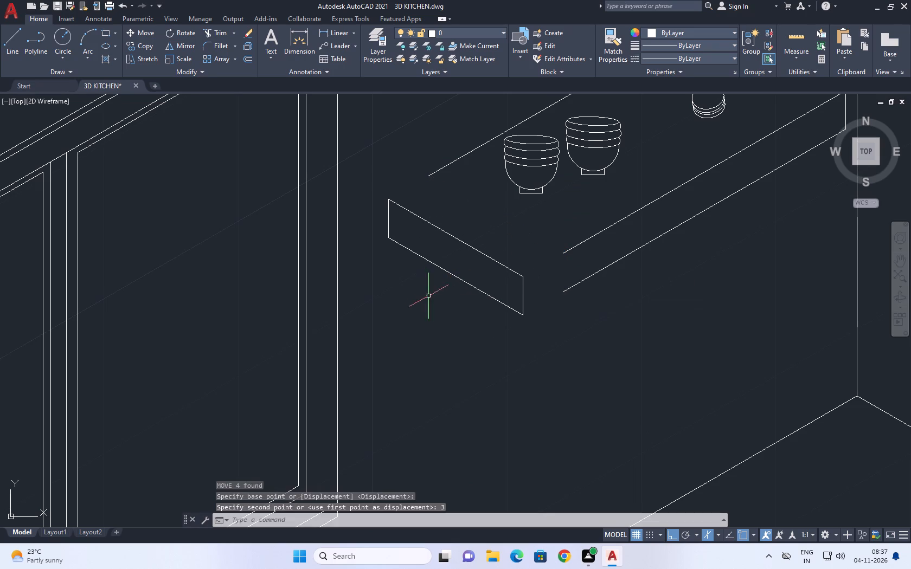
Extend the lowest shelf's three long edges to meet the moved end face.
text(EX)
key(space)
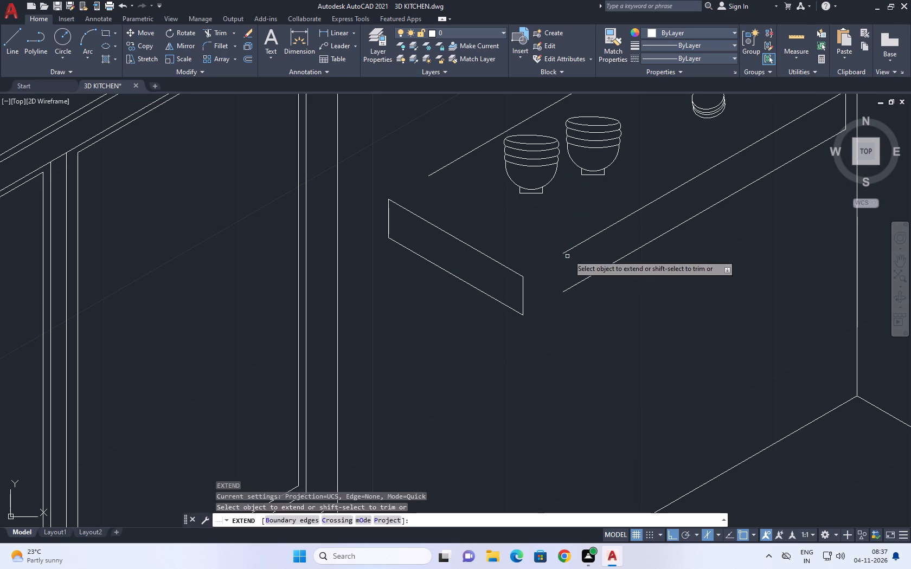
drag(571, 231, 571, 236)
click(567, 320)
drag(451, 161, 445, 156)
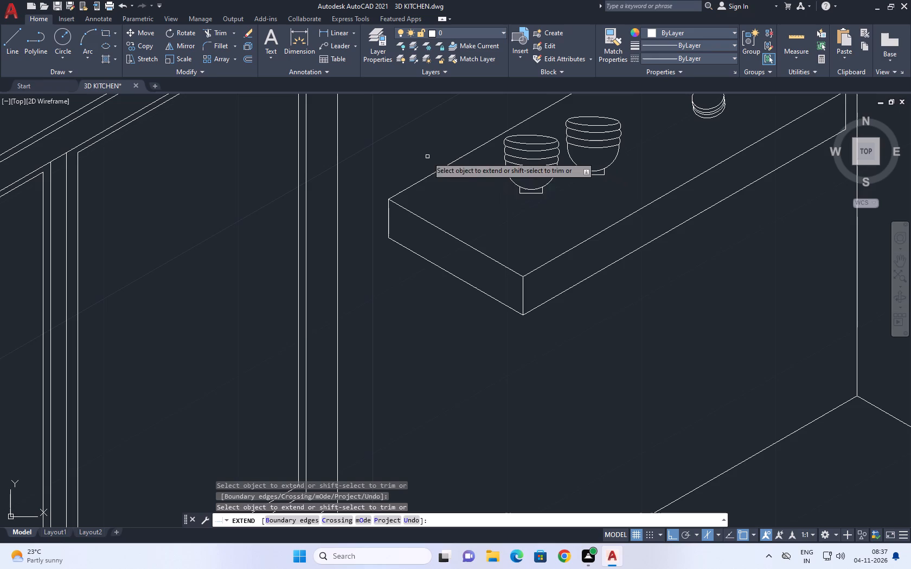
key(space)
Move the four edges of the middle shelf's end face 3" outward along the wall, toward the window.
scroll(483, 261, down, 4)
scroll(455, 227, up, 2)
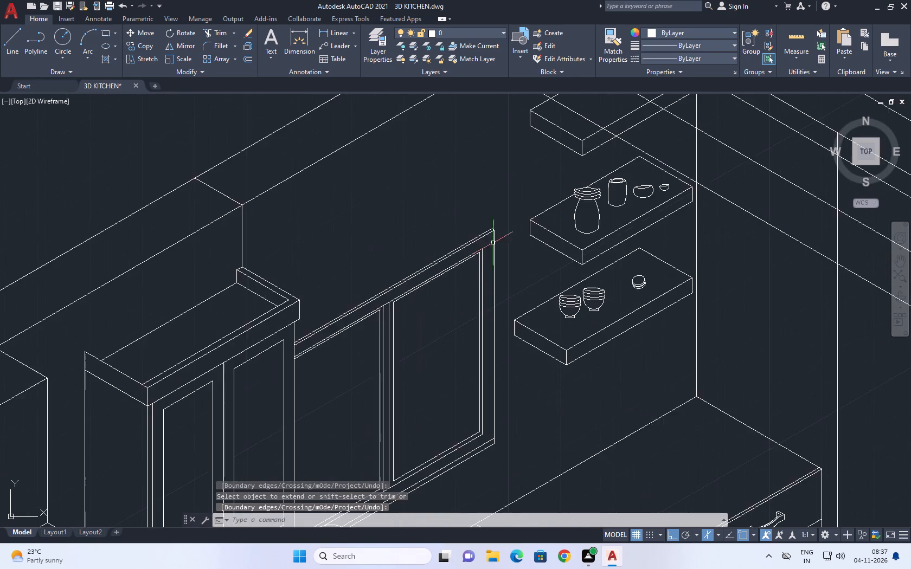
middle_drag(547, 288, 551, 301)
scroll(593, 286, up, 2)
drag(536, 272, 525, 254)
click(456, 187)
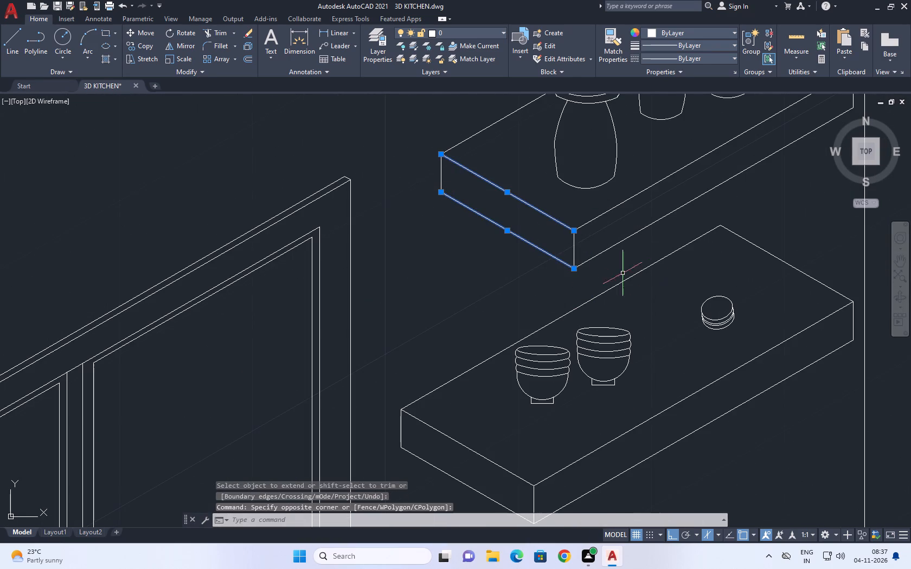
click(579, 248)
click(557, 248)
drag(460, 185, 454, 183)
drag(427, 172, 422, 171)
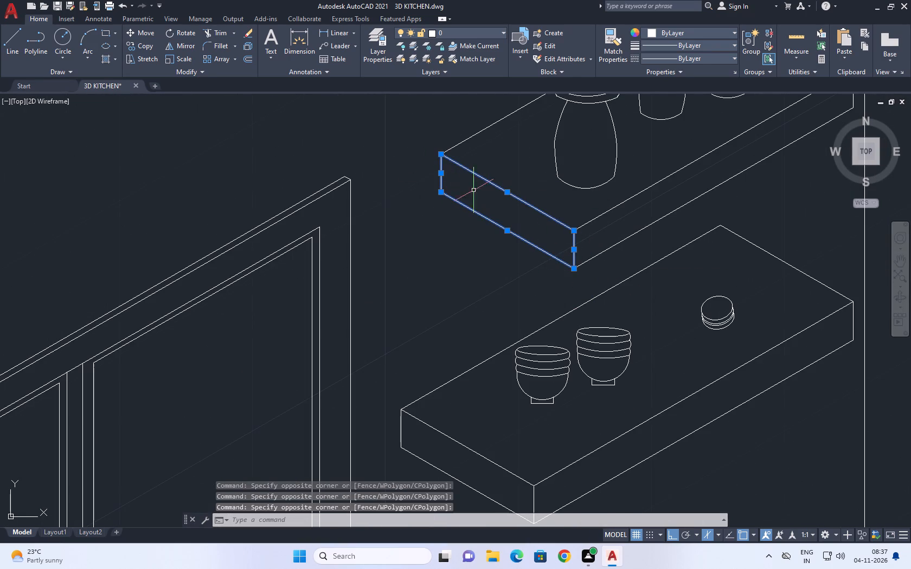
key(m)
key(space)
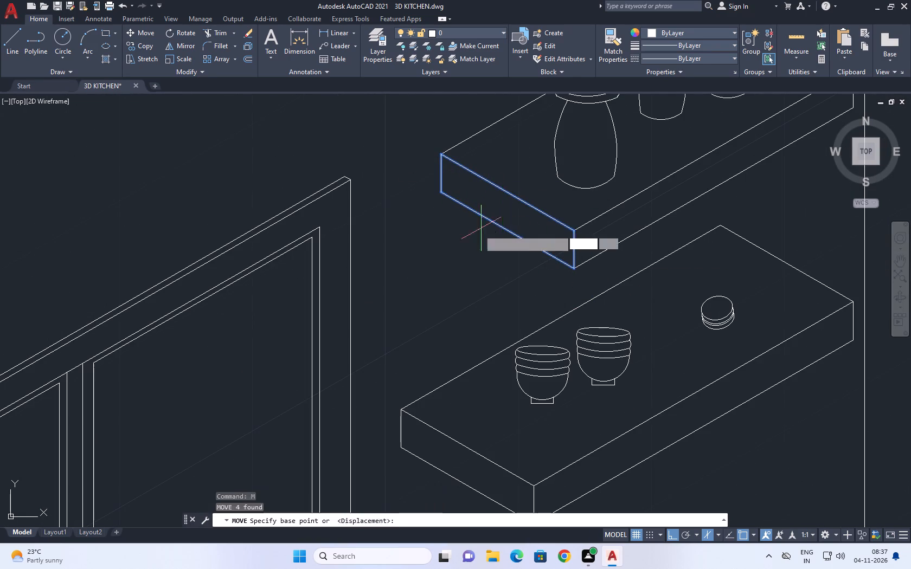
click(465, 241)
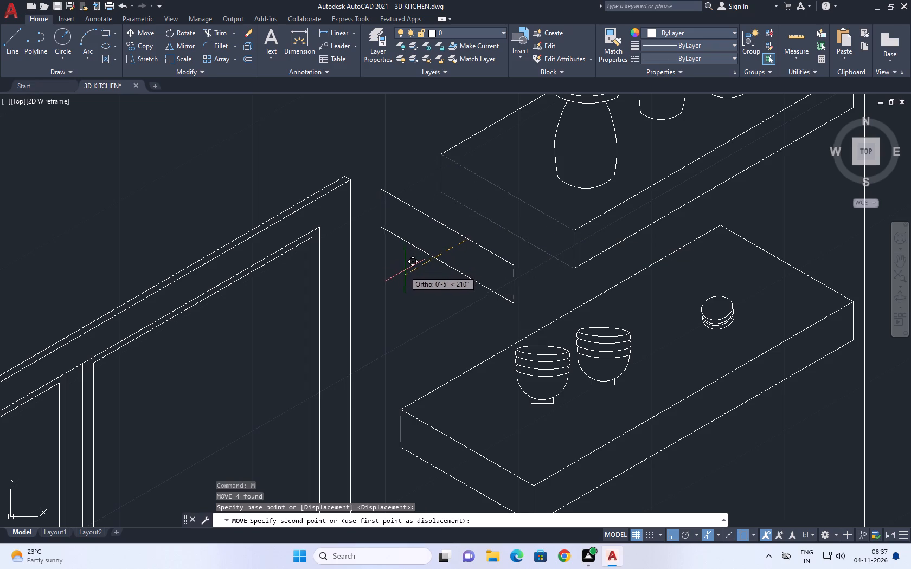
key(3)
key(Return)
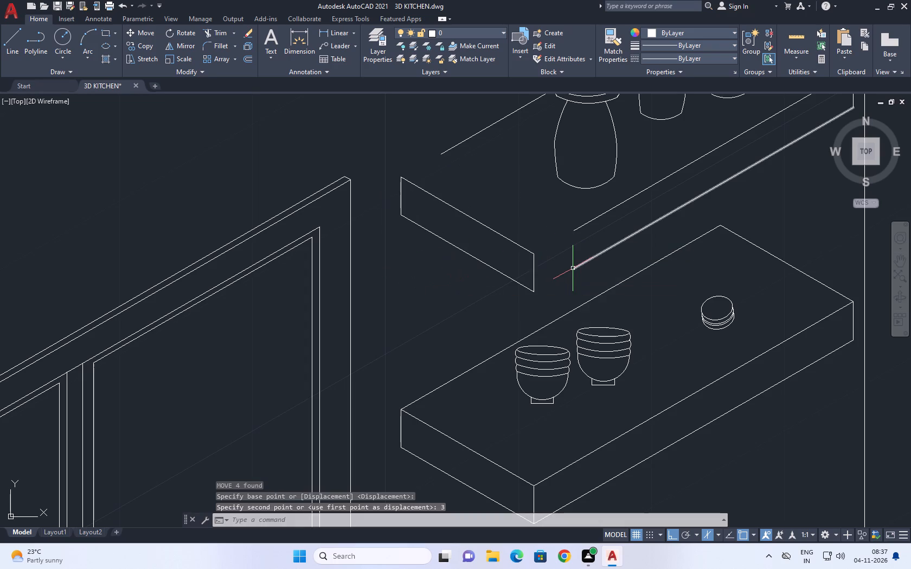
Extend the middle shelf's three long edges to meet the moved end face.
key(e)
key(x)
key(space)
click(578, 206)
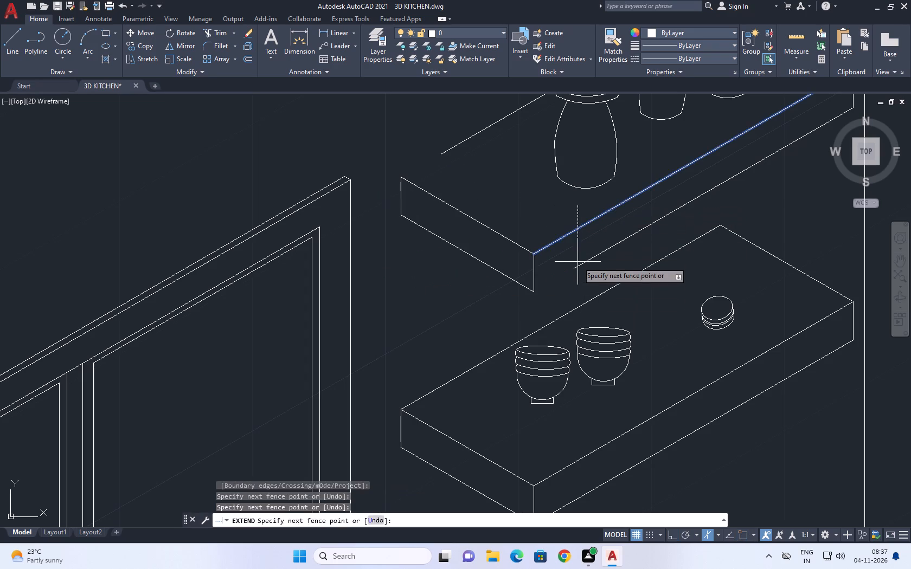
click(575, 287)
click(474, 140)
click(454, 142)
key(space)
scroll(489, 197, down, 1)
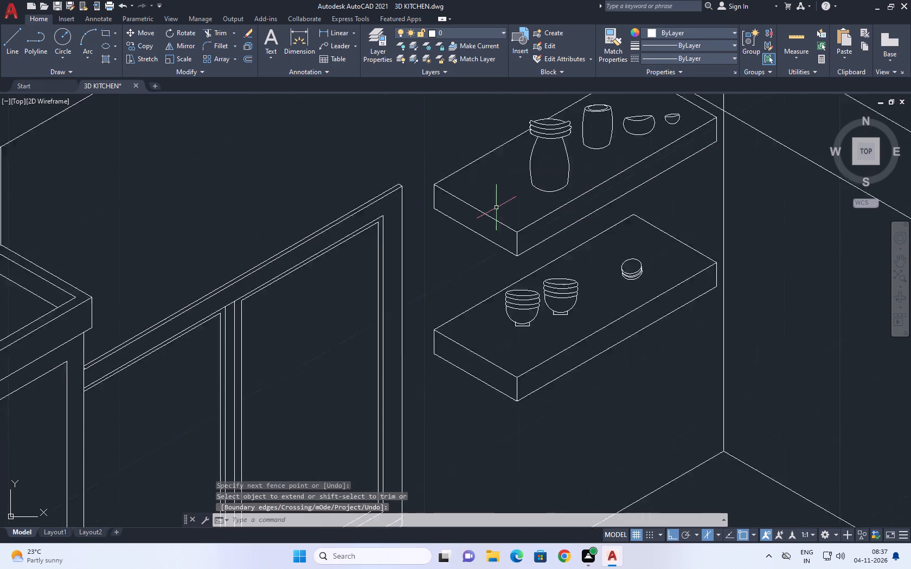
Move the four edges of the top shelf's end face 3" outward along the wall, toward the window.
scroll(499, 212, down, 2)
middle_drag(518, 162, 536, 208)
scroll(536, 187, up, 3)
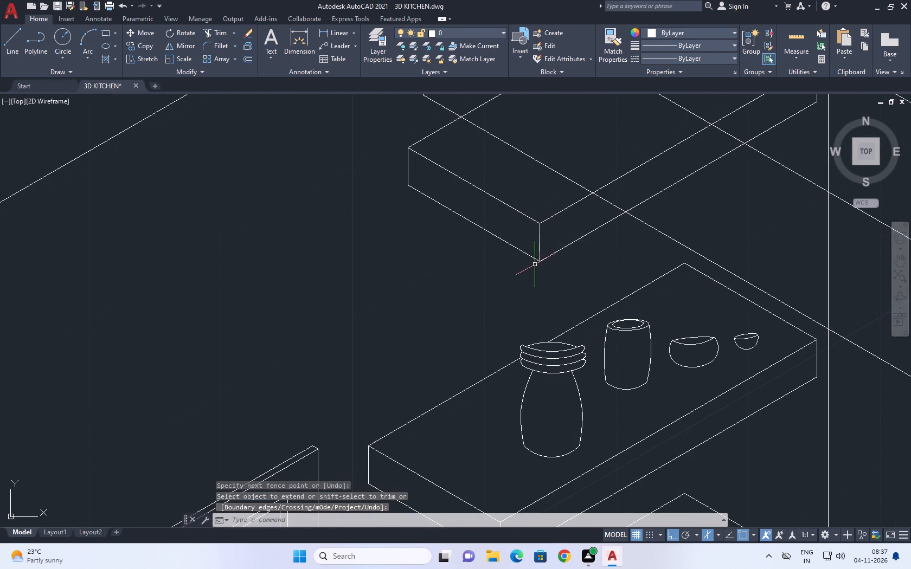
click(535, 264)
click(491, 238)
drag(502, 187, 488, 191)
click(477, 199)
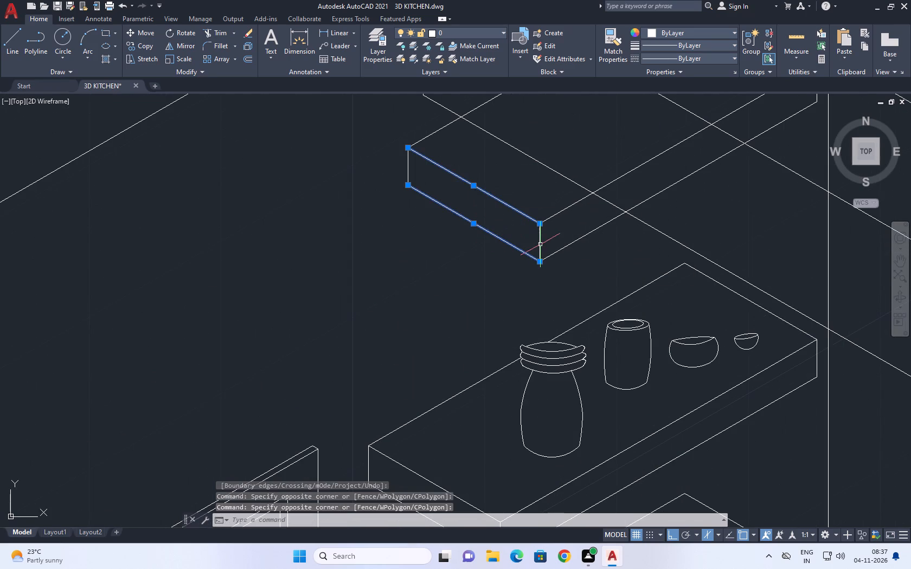
click(541, 244)
click(414, 161)
drag(394, 163, 389, 165)
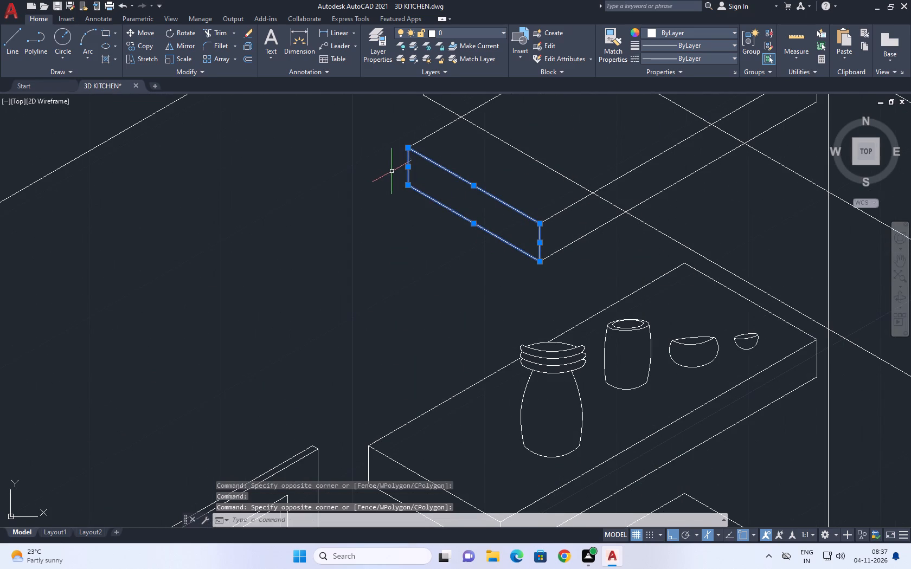
key(m)
key(space)
click(422, 218)
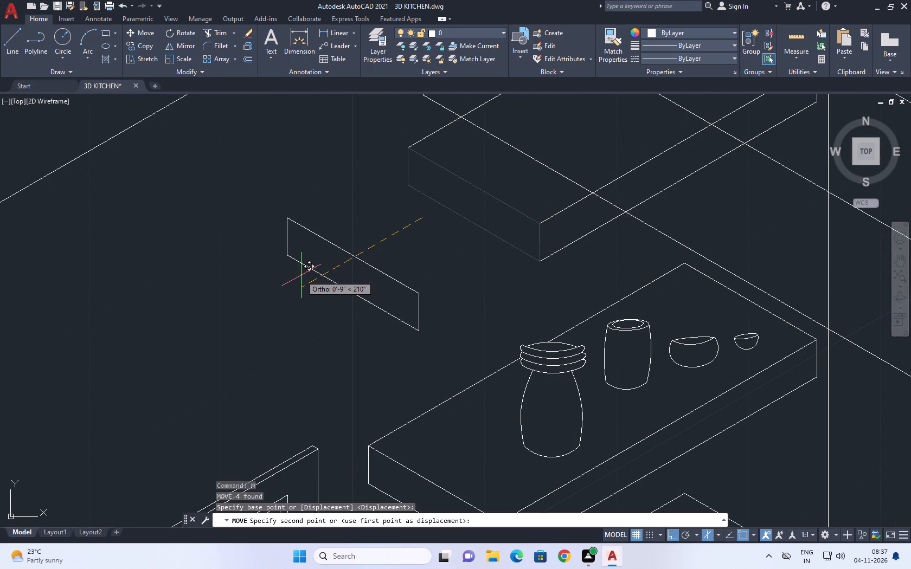
key(3)
key(Return)
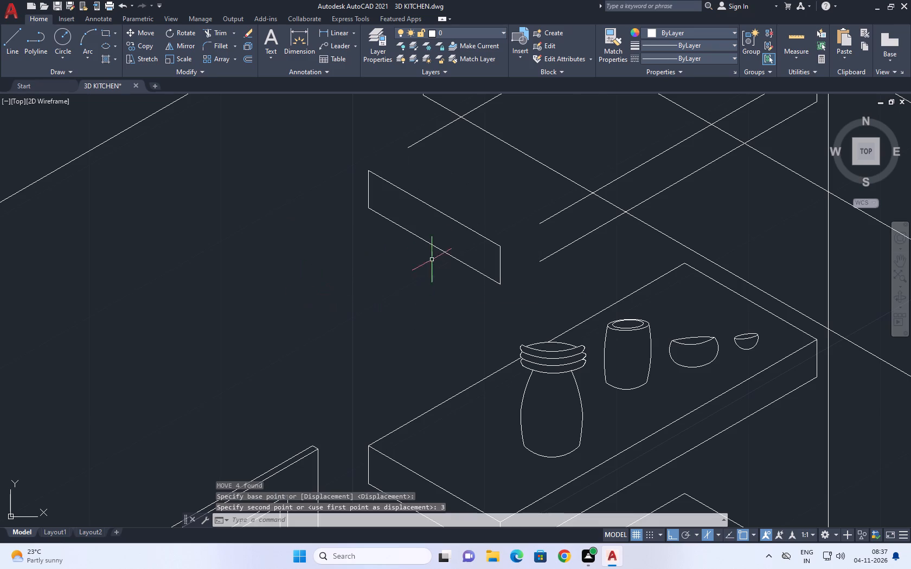
Extend the top shelf's three long edges to meet the moved end face.
middle_drag(396, 222, 413, 277)
text(EX)
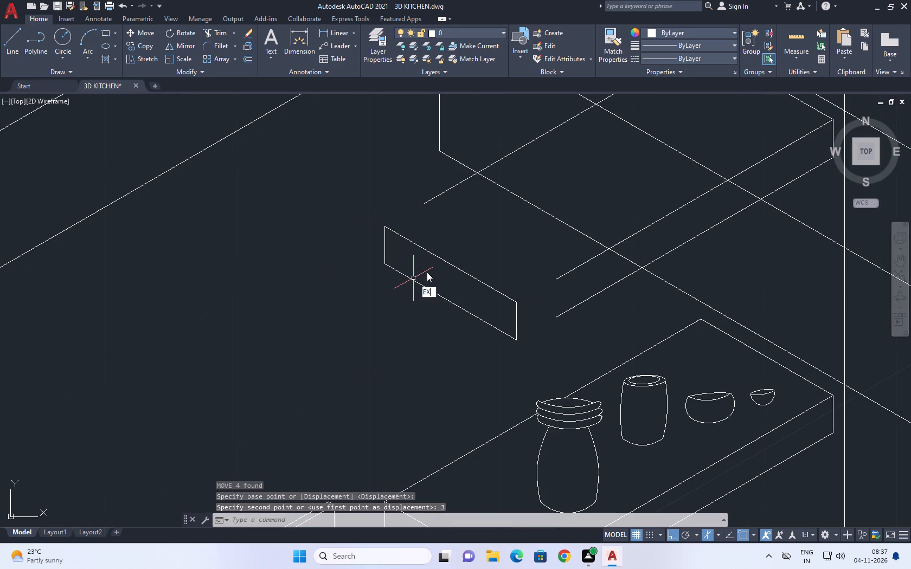
key(space)
click(575, 257)
click(572, 324)
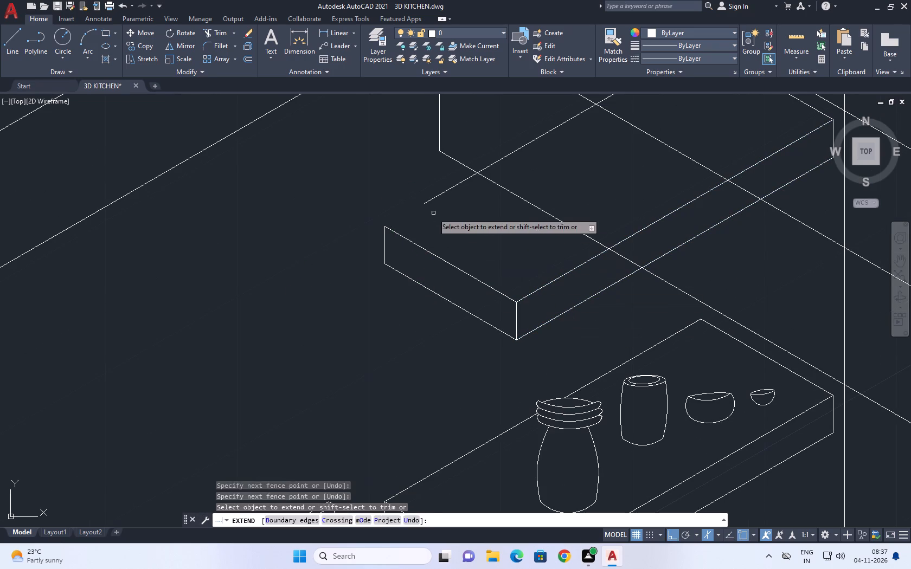
click(432, 210)
click(407, 184)
key(space)
scroll(480, 231, down, 3)
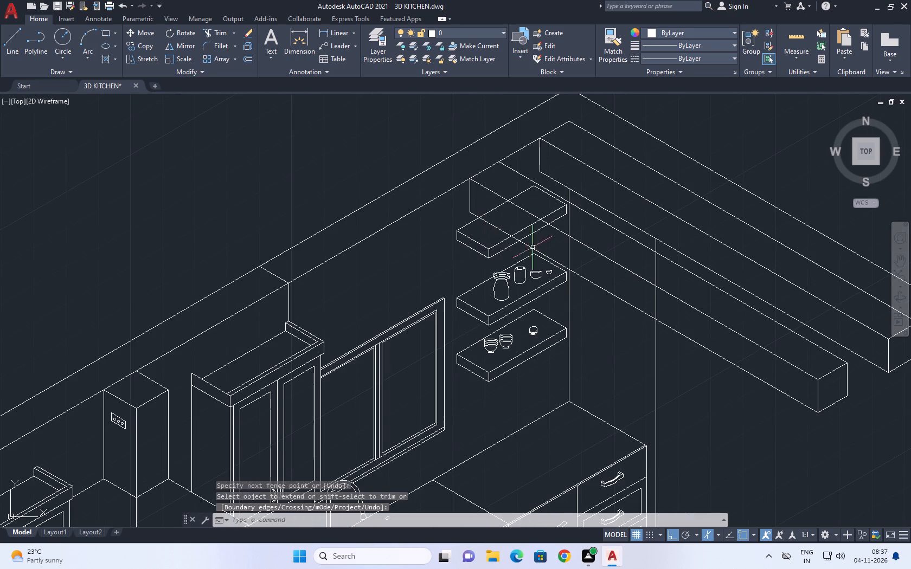
Trim away the top shelf's lines that lie behind the copied ceiling beam.
middle_drag(526, 188, 512, 167)
scroll(512, 167, up, 1)
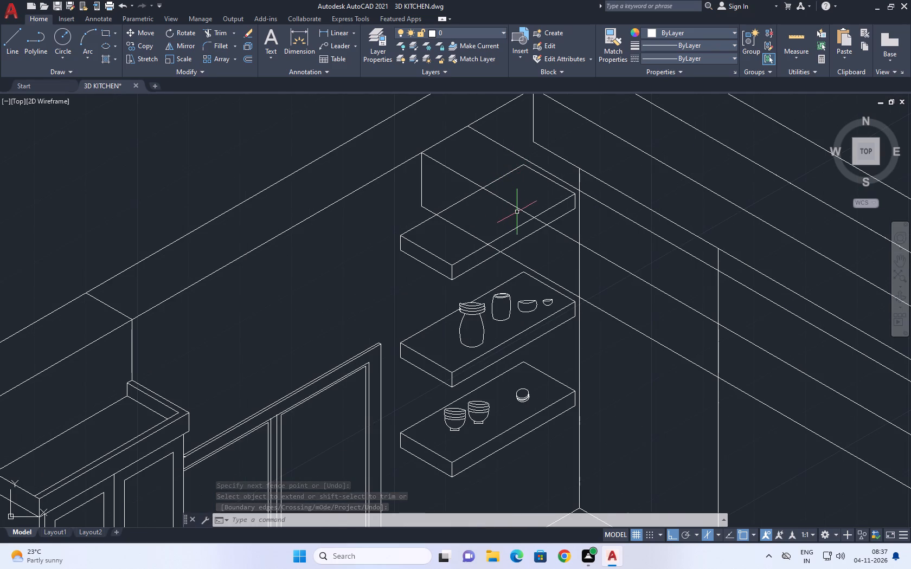
key(t)
key(r)
key(space)
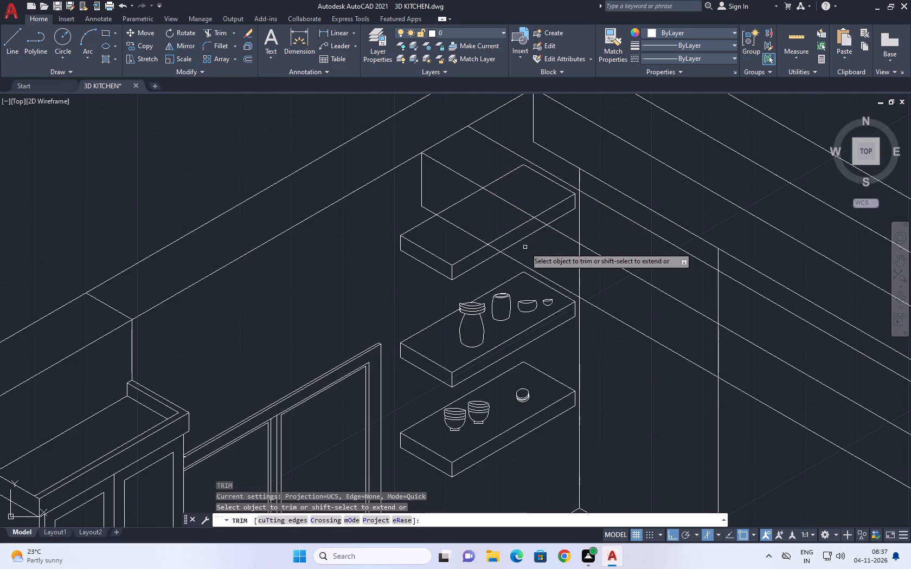
click(525, 244)
click(501, 213)
click(490, 201)
click(464, 190)
click(509, 179)
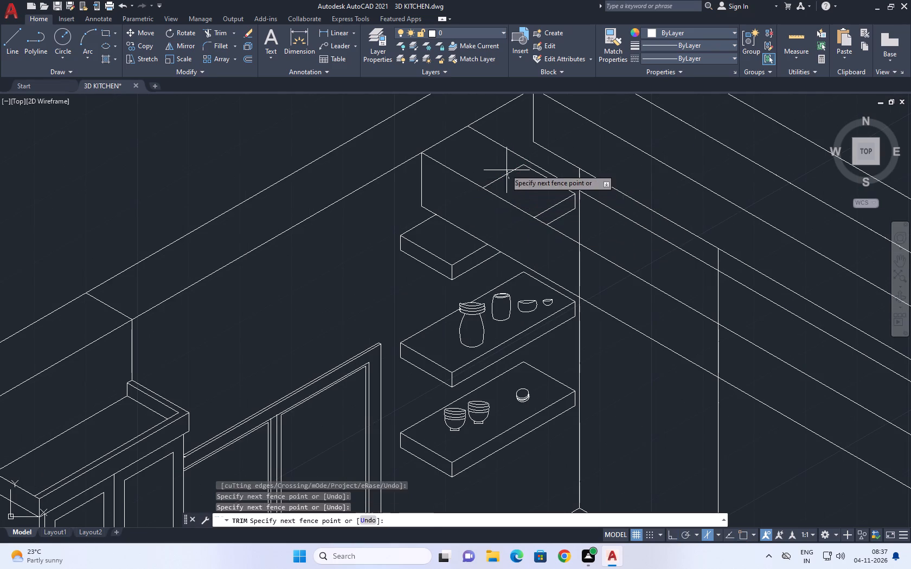
click(503, 166)
click(552, 180)
click(562, 216)
click(548, 203)
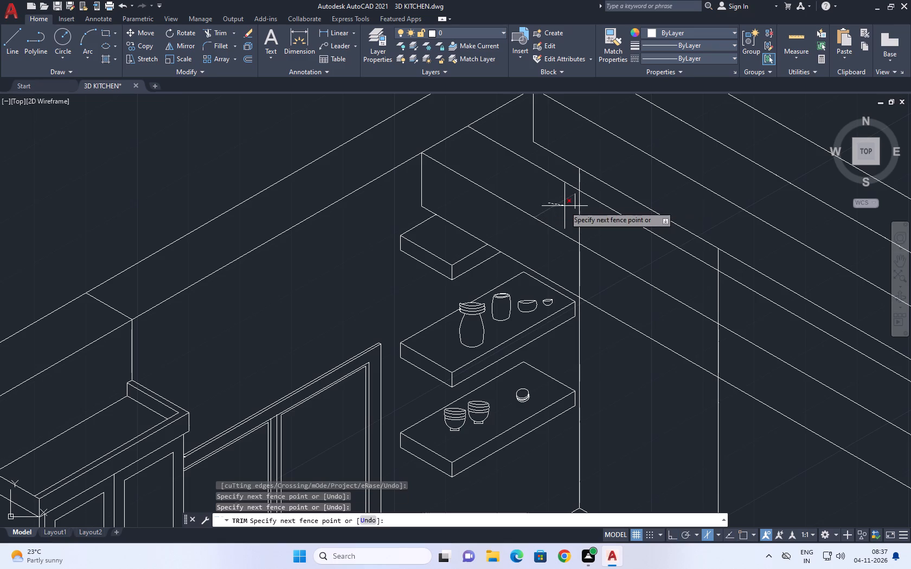
click(565, 206)
click(575, 201)
key(Escape)
Trim the two vertical wall lines where they pass behind the copied ceiling beam.
scroll(588, 213, down, 2)
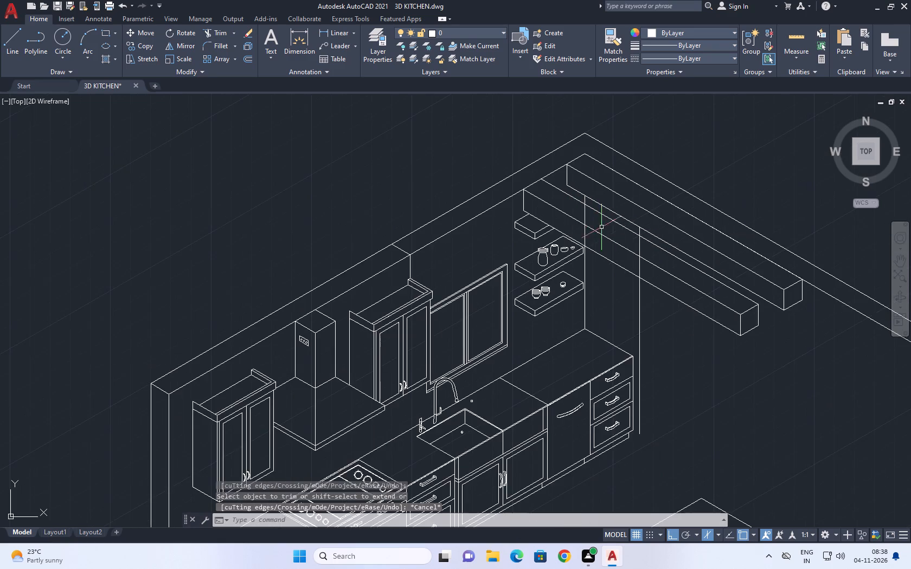
middle_drag(594, 215, 571, 204)
middle_drag(534, 221, 512, 209)
key(space)
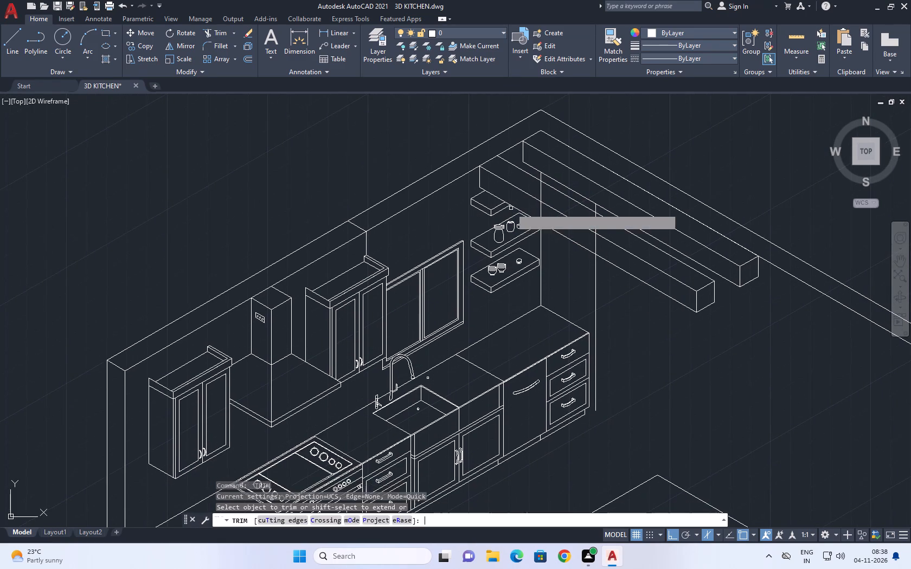
scroll(503, 232, up, 1)
drag(559, 202, 568, 202)
click(591, 218)
click(564, 172)
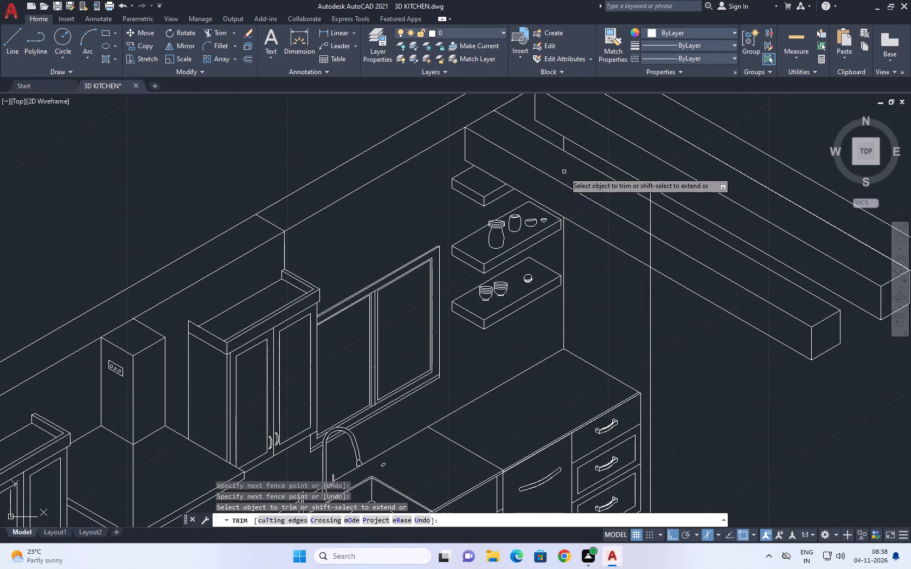
click(648, 214)
click(663, 225)
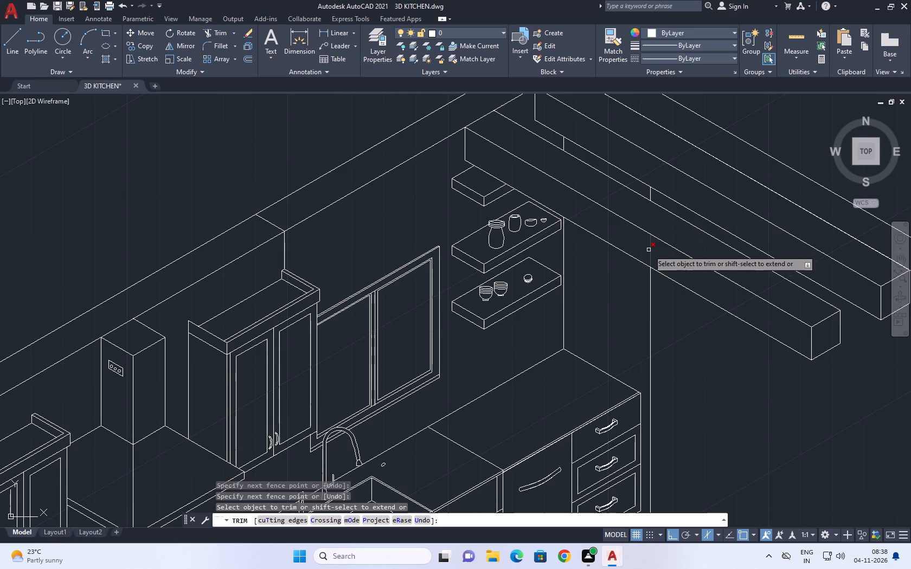
click(649, 250)
middle_drag(627, 219, 551, 185)
scroll(607, 205, down, 2)
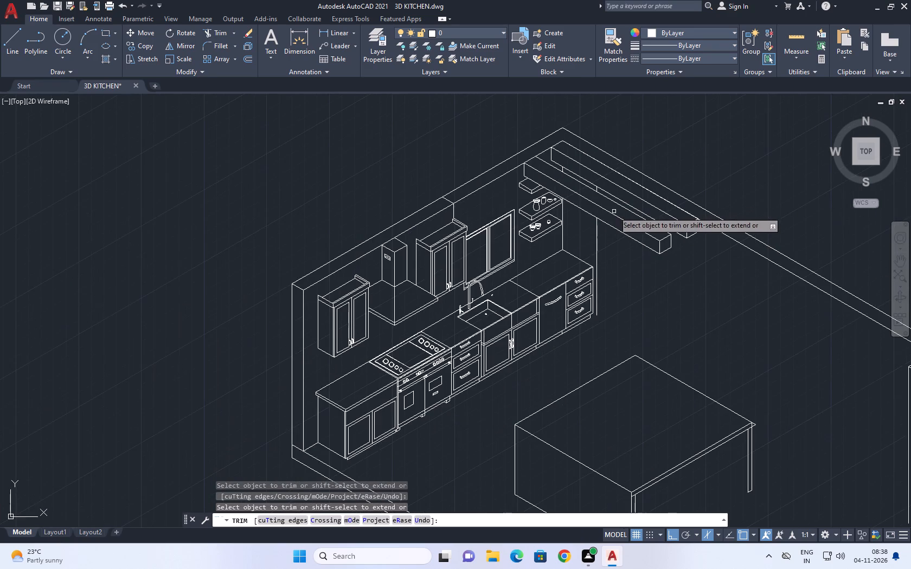
key(Escape)
key(Escape)
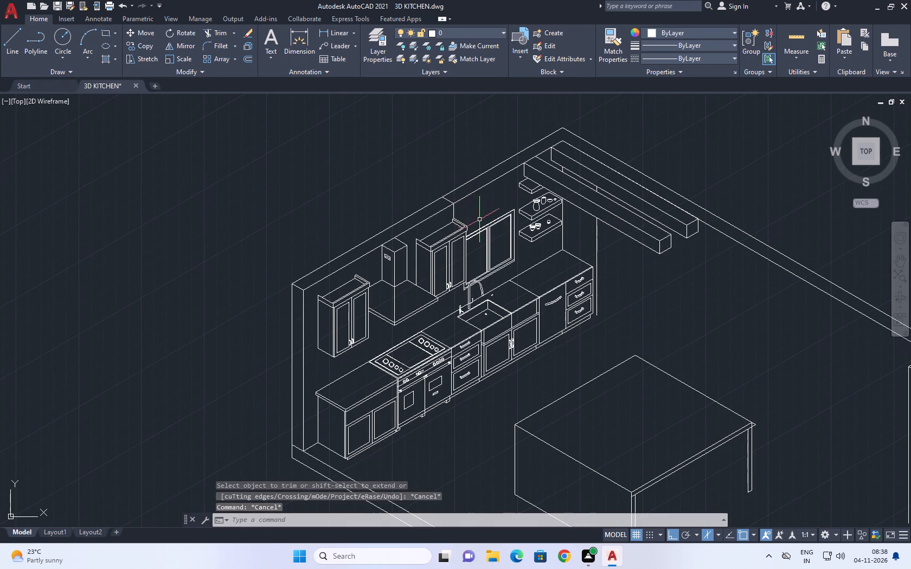
Draw a vertical line from the copied ceiling beam's lower edge down to just above the back corner of the island.
middle_drag(670, 251, 588, 159)
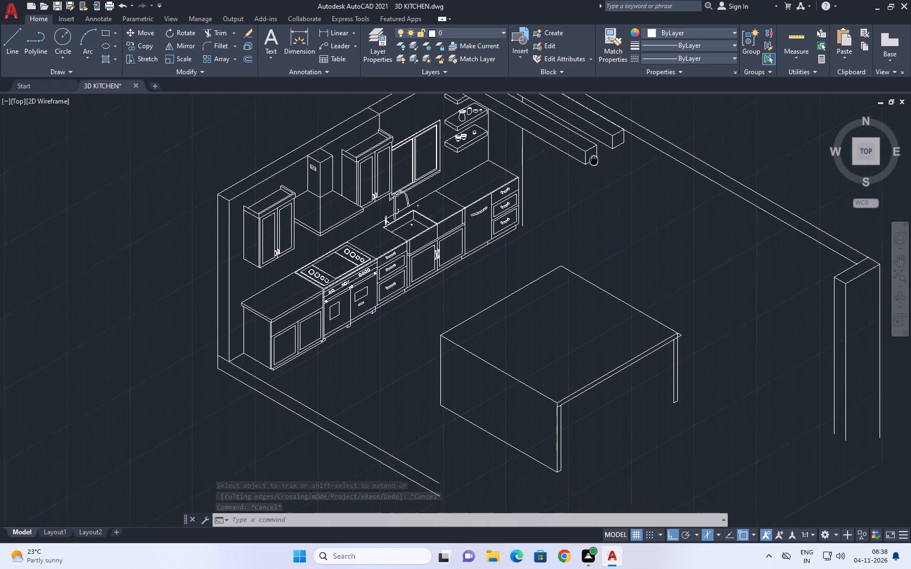
middle_drag(588, 159, 503, 141)
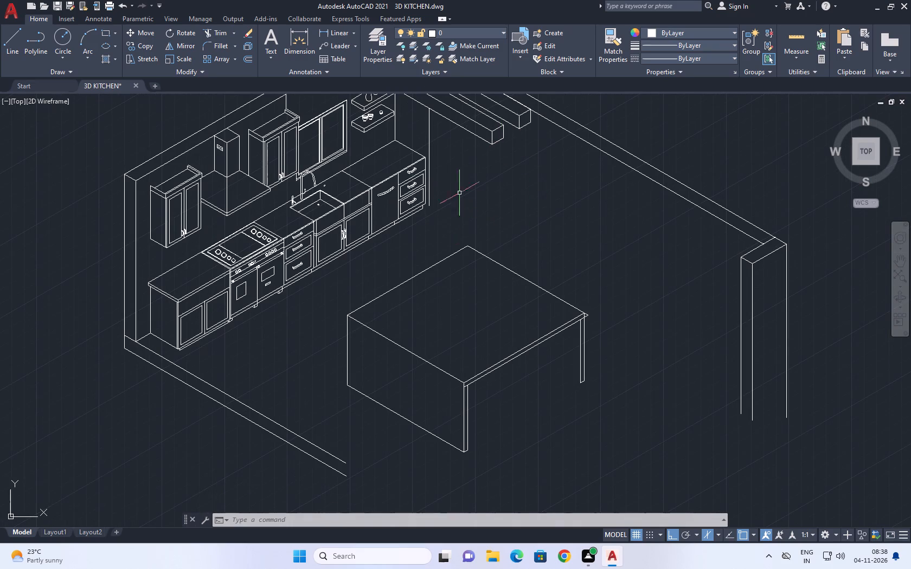
middle_drag(460, 173, 564, 245)
key(l)
key(space)
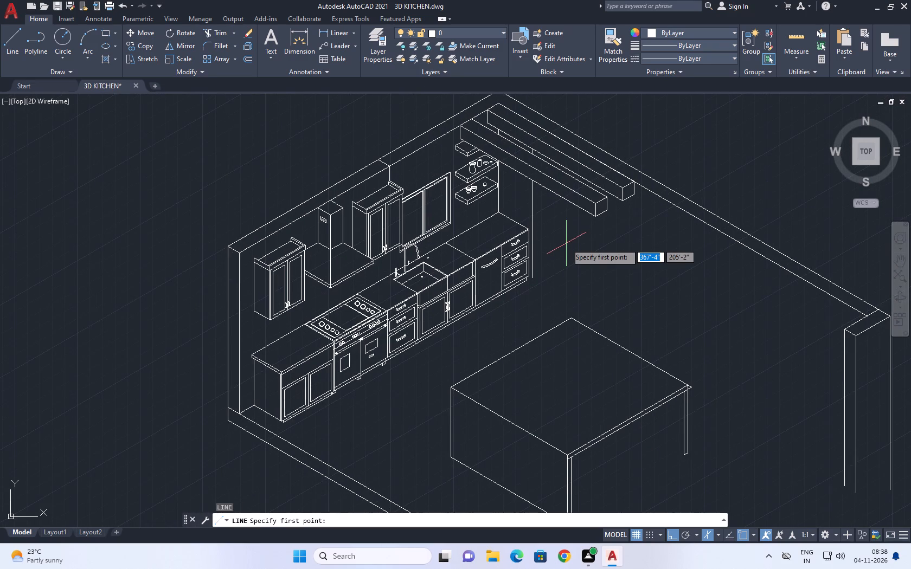
click(564, 197)
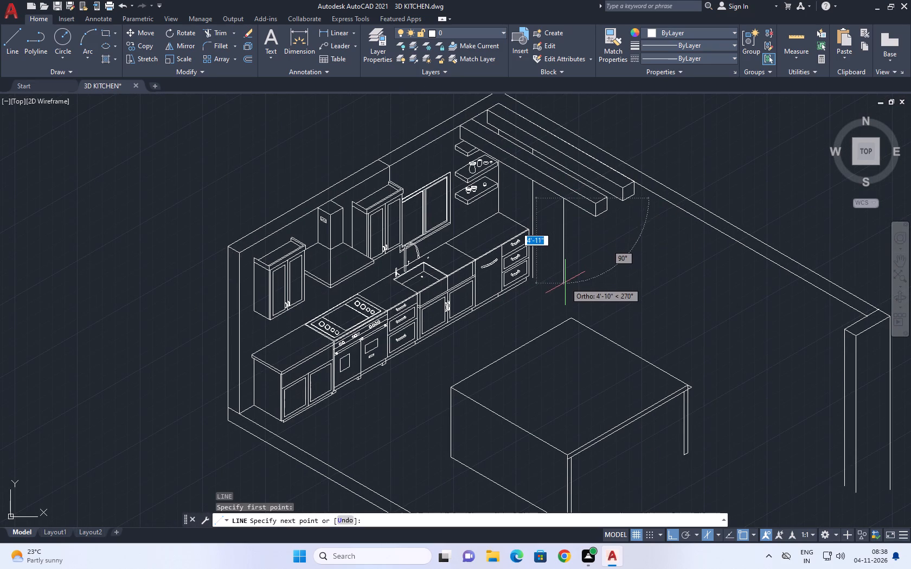
middle_drag(563, 304, 541, 248)
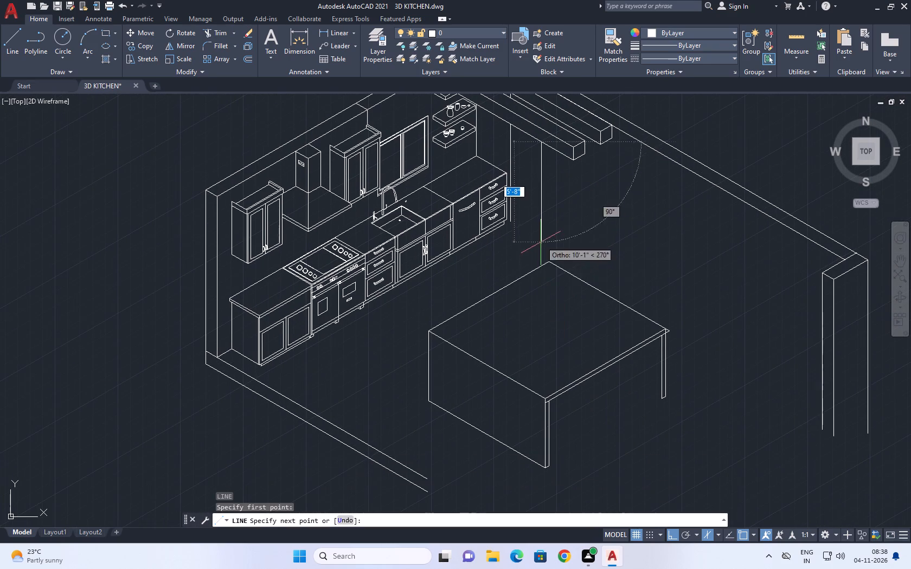
scroll(511, 221, up, 1)
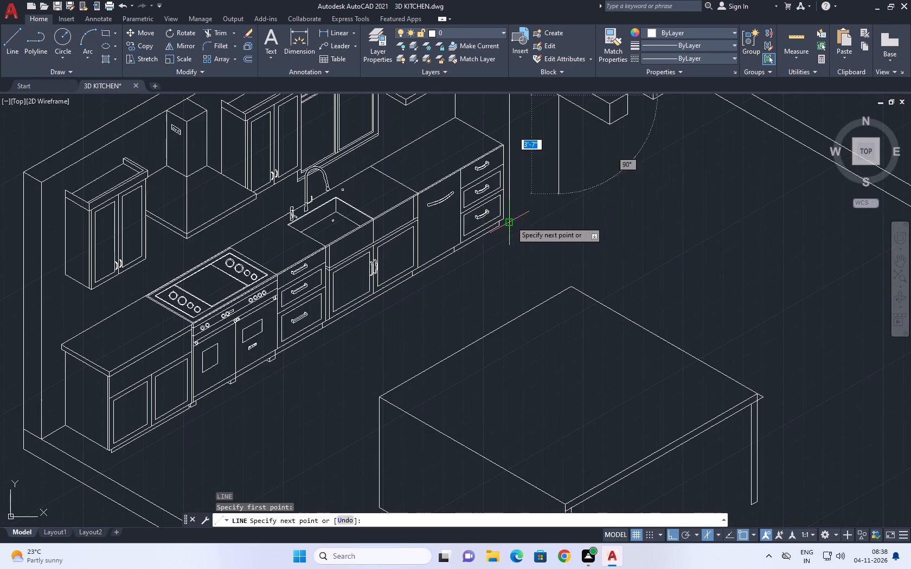
click(553, 250)
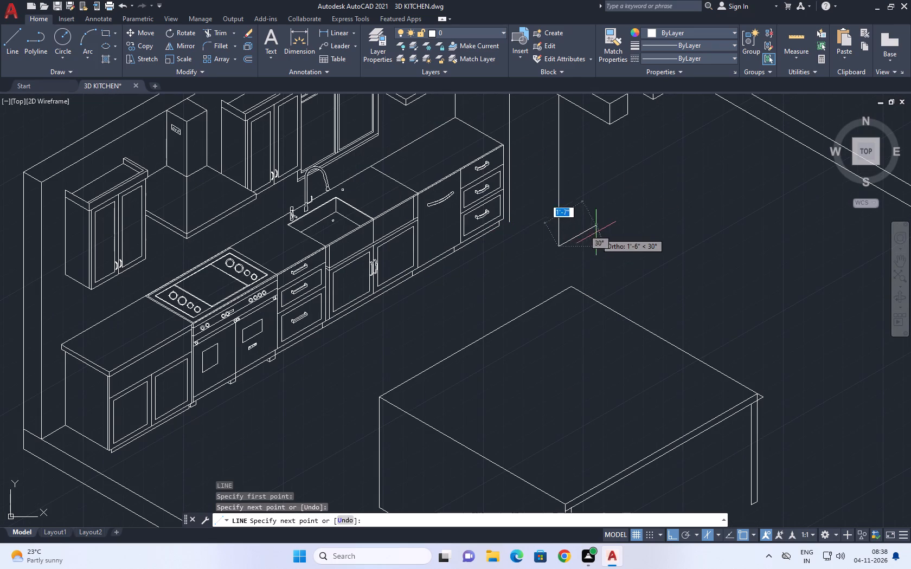
key(space)
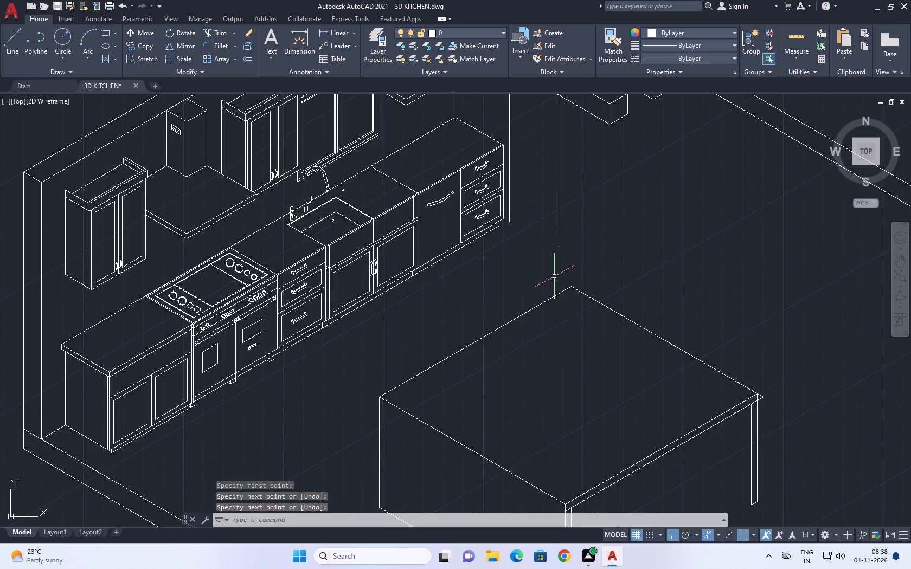
Extend the base cabinets' bottom front edge past the drawer unit to the nearest vertical wall line.
scroll(497, 211, up, 2)
key(l)
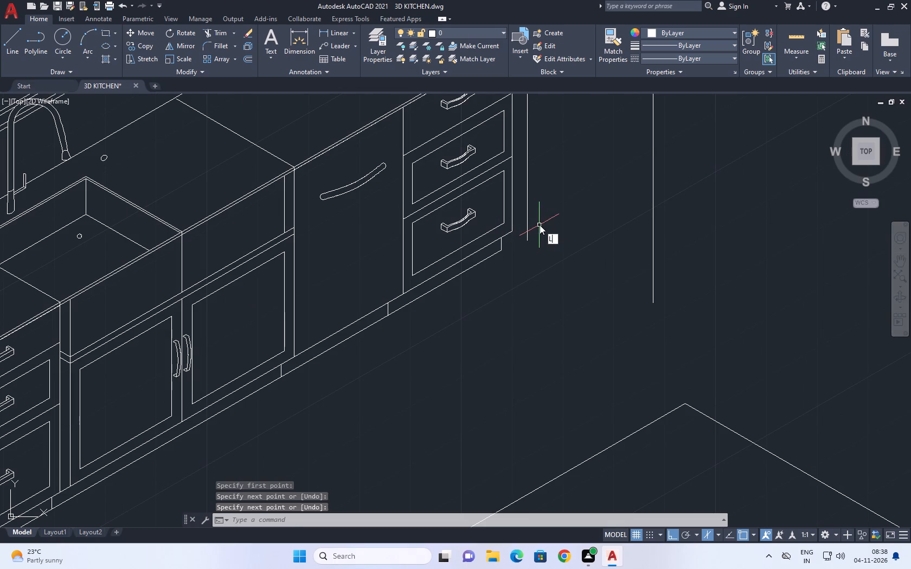
key(space)
key(Escape)
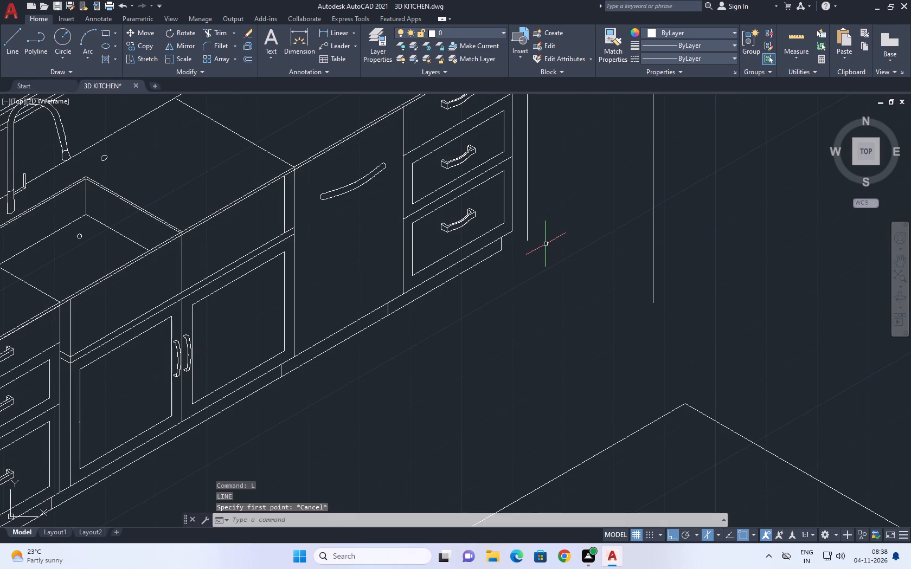
text(EX)
key(space)
click(495, 254)
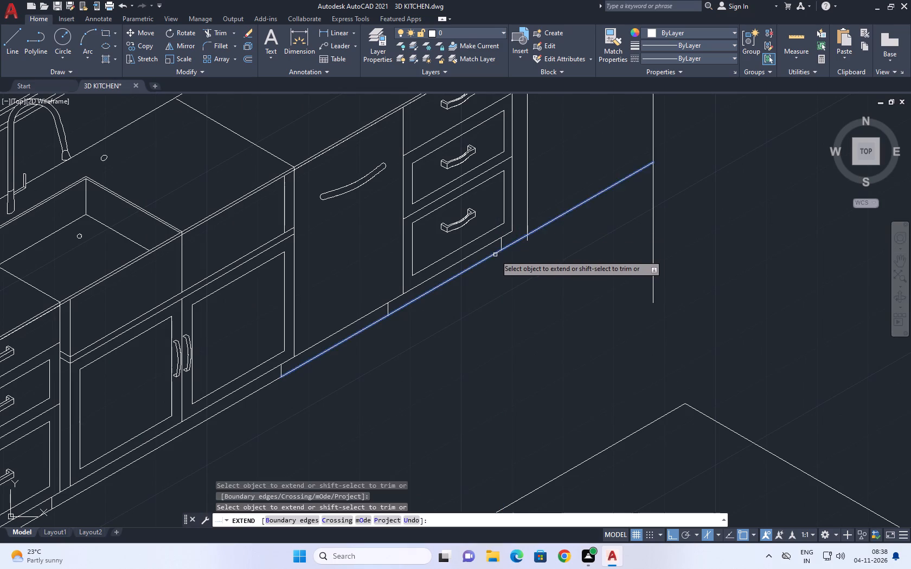
key(Escape)
From where the extended edge meets the wall line, draw a line 3 inches down, continuing along the left isoplane past the cabinet's bottom corner.
middle_drag(534, 235, 596, 248)
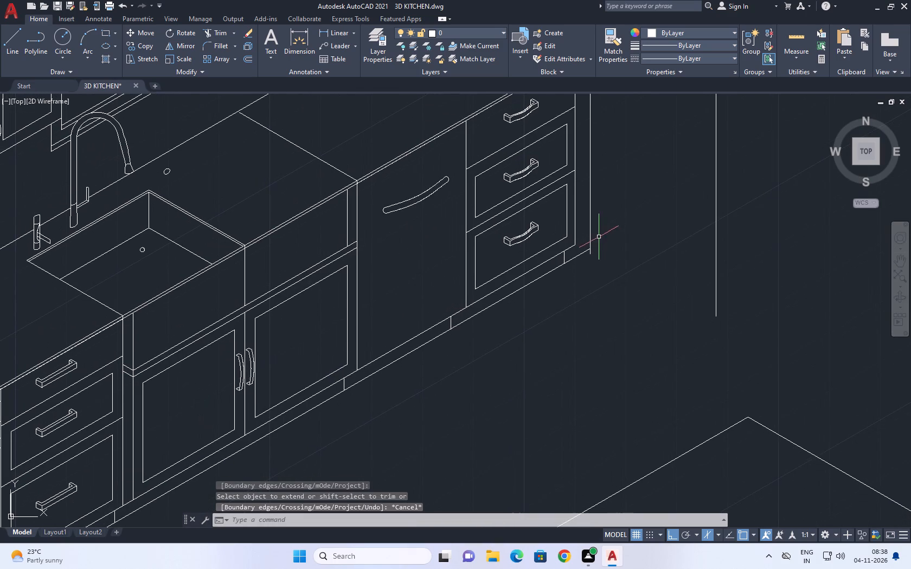
text(L)
key(space)
scroll(586, 258, up, 1)
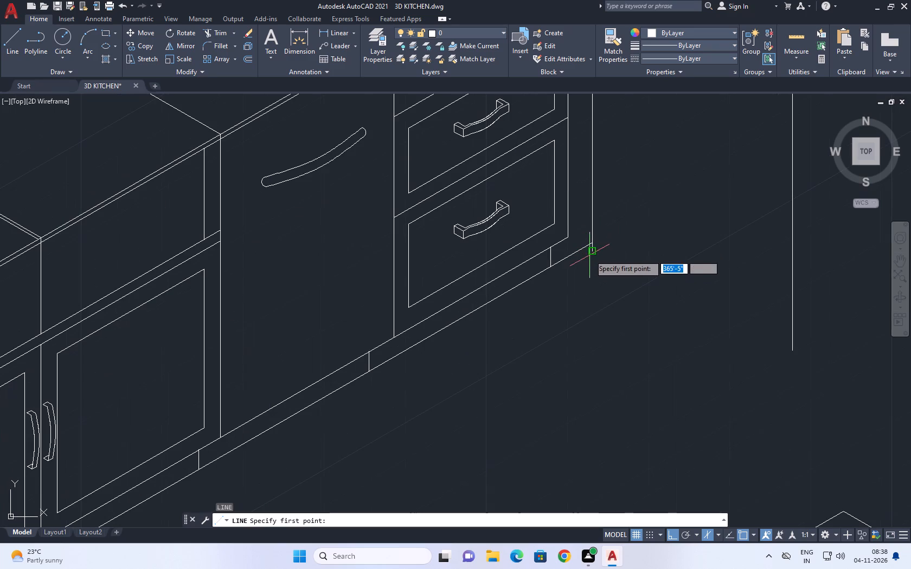
drag(592, 243, 593, 248)
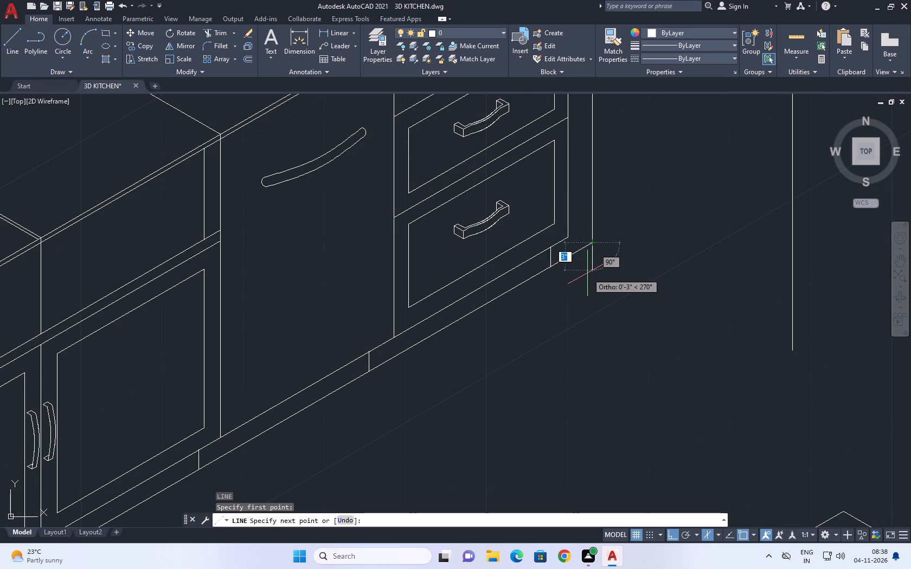
click(587, 273)
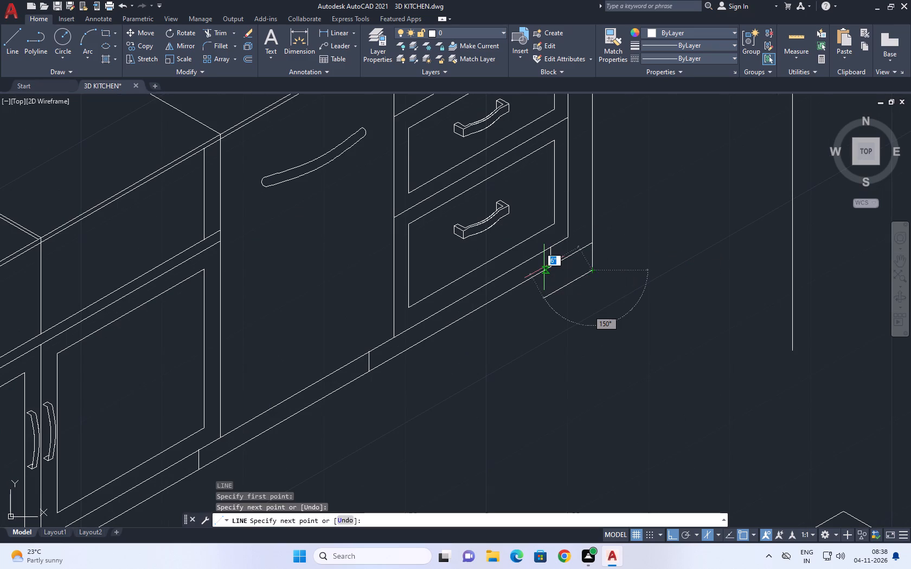
key(F5)
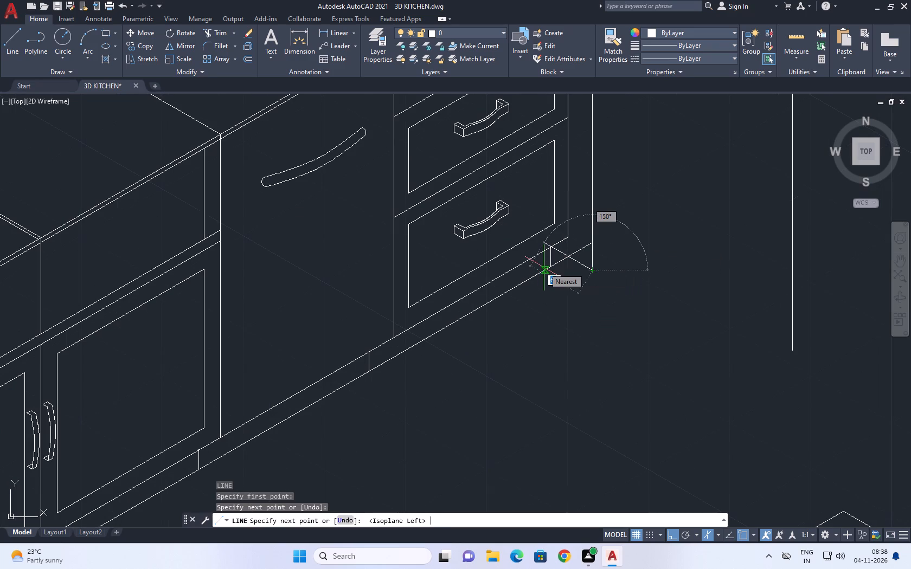
scroll(534, 258, up, 1)
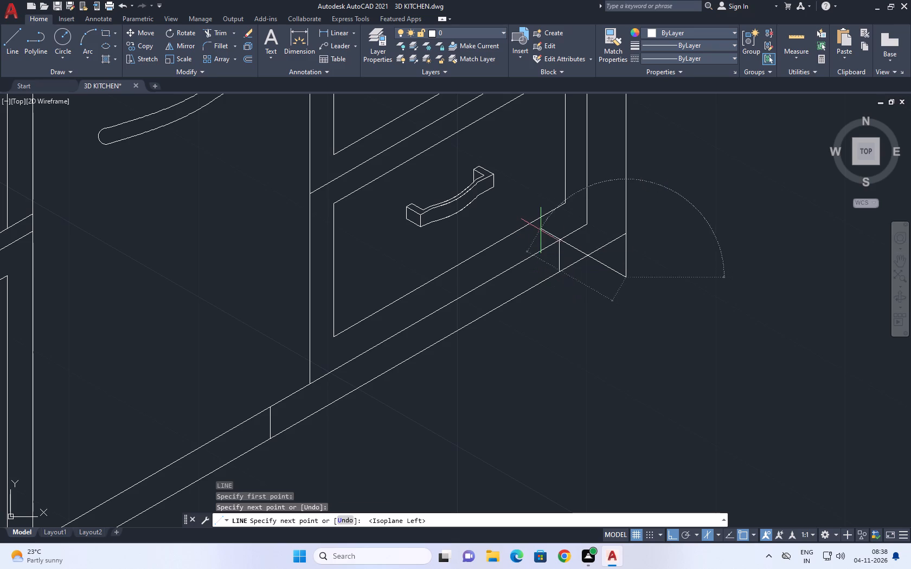
click(541, 230)
key(Escape)
Trim the sloping line's overshoot at the cabinet corner and the cabinet bottom edge's extension beyond it.
click(562, 249)
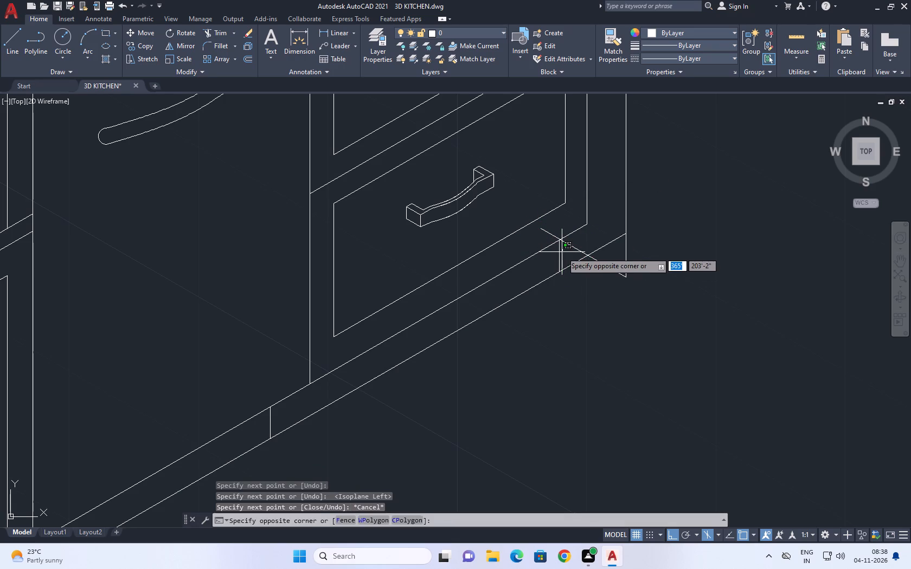
click(562, 252)
key(Escape)
text(TR)
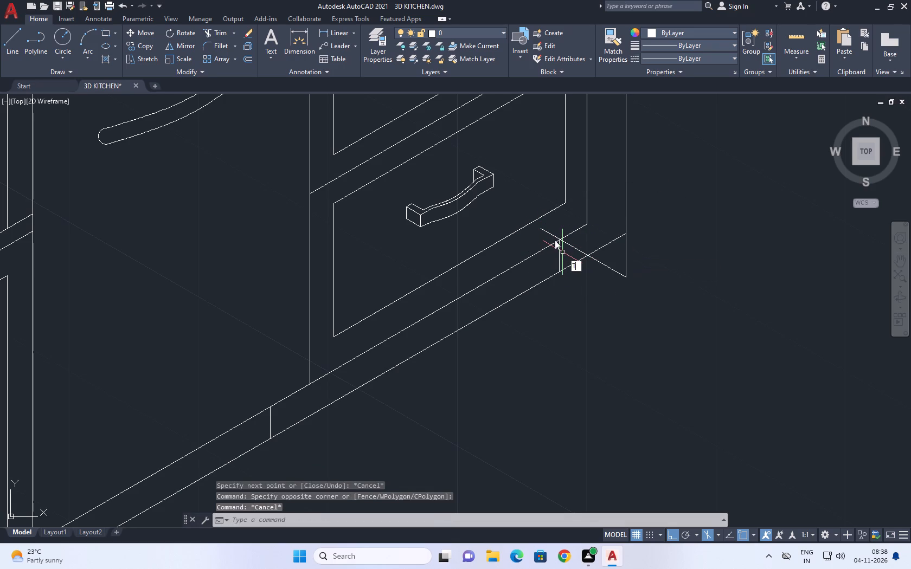
key(space)
drag(548, 229, 543, 231)
click(538, 237)
click(599, 244)
click(611, 253)
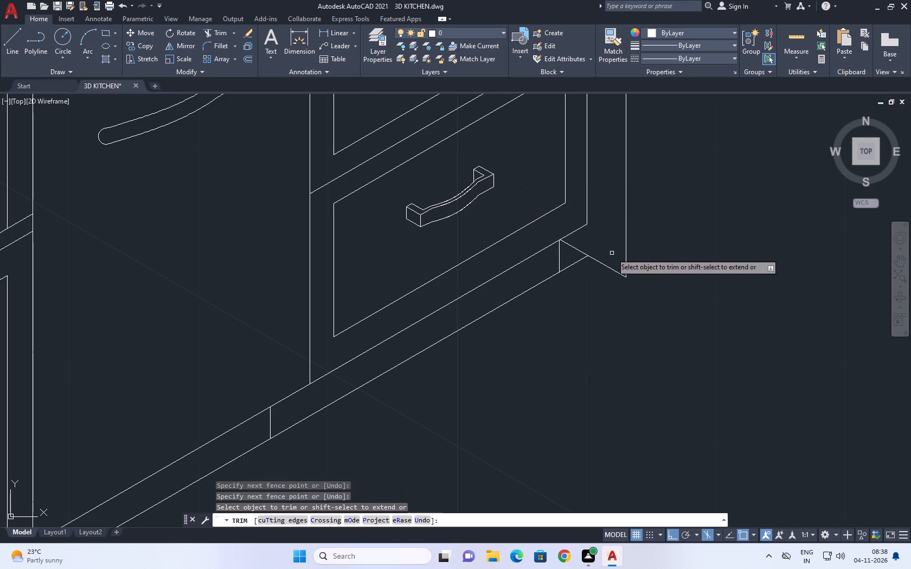
click(580, 262)
scroll(647, 265, down, 3)
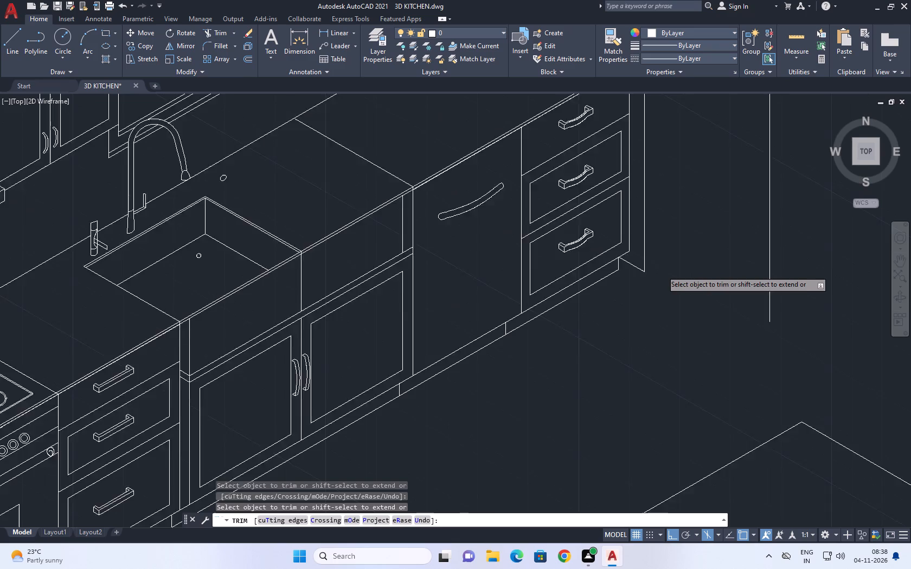
middle_drag(673, 262, 666, 279)
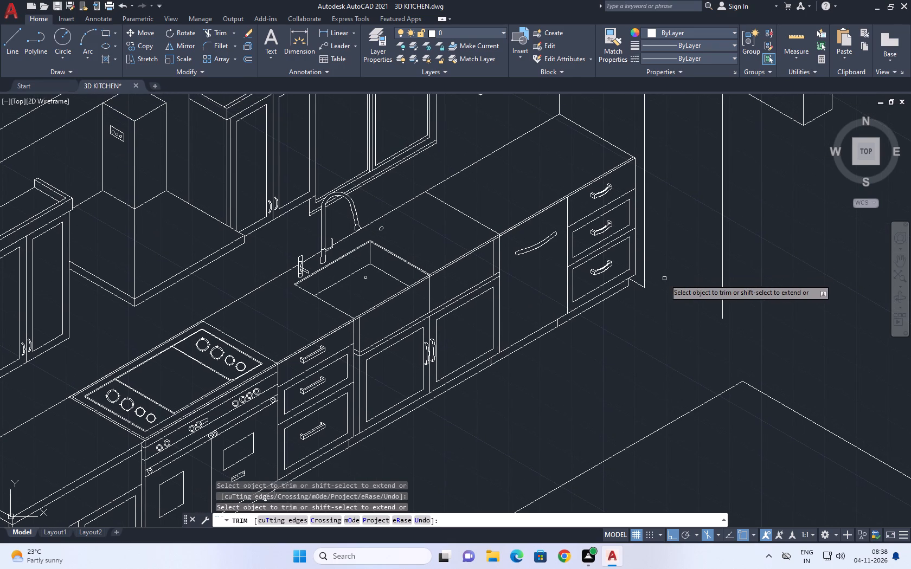
key(Escape)
Draw a 9-inch line parallel to the cabinet run, starting from the lower end of the nearest vertical wall line.
middle_drag(643, 278, 659, 292)
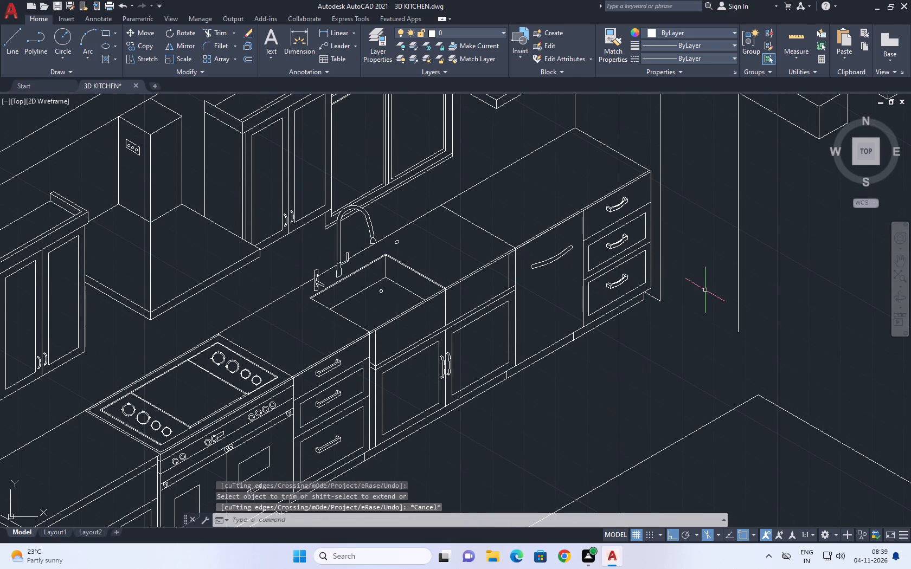
middle_click(703, 290)
scroll(646, 297, up, 1)
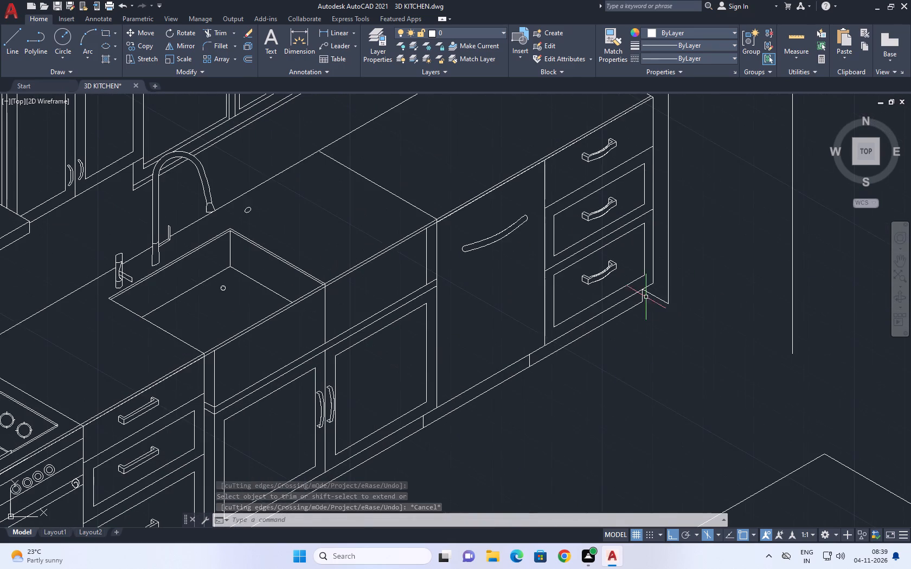
middle_drag(677, 283, 612, 295)
key(l)
key(space)
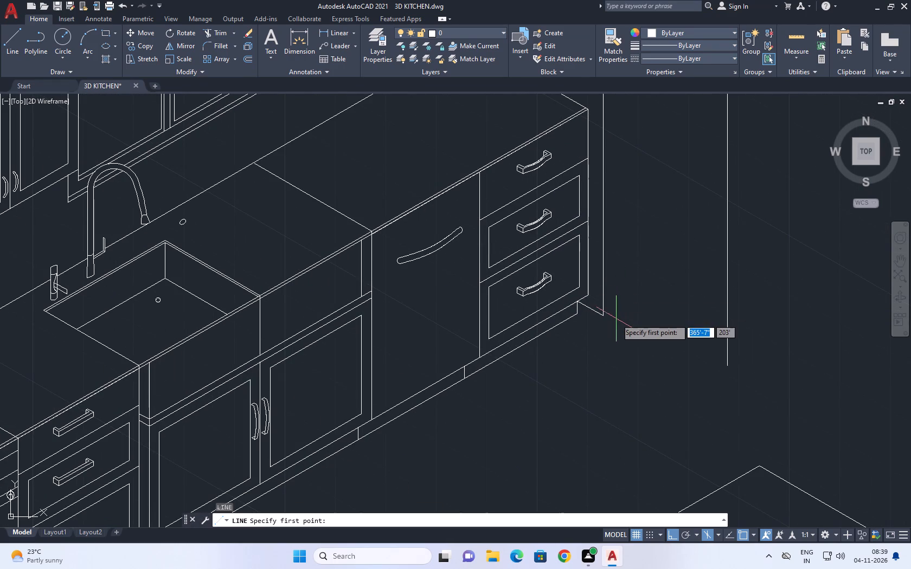
click(597, 313)
key(Escape)
key(space)
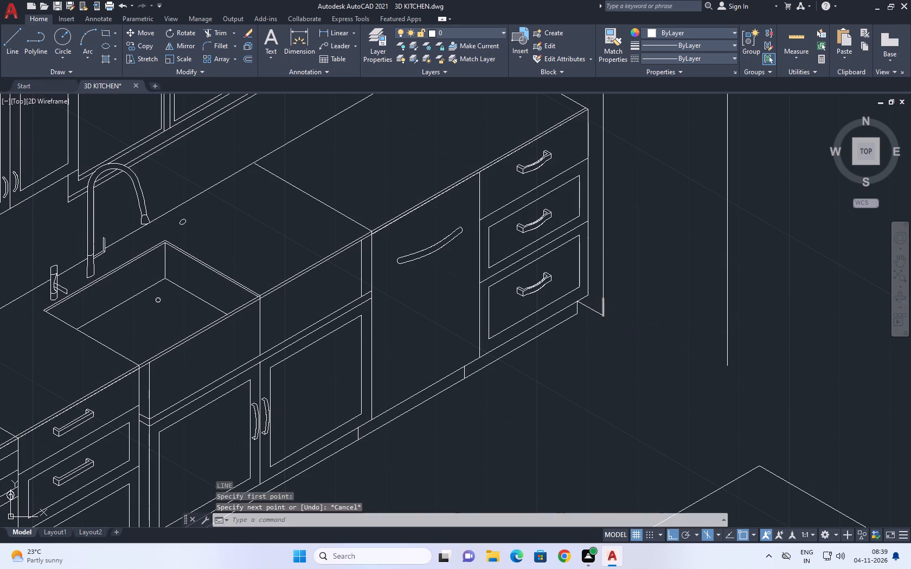
click(602, 315)
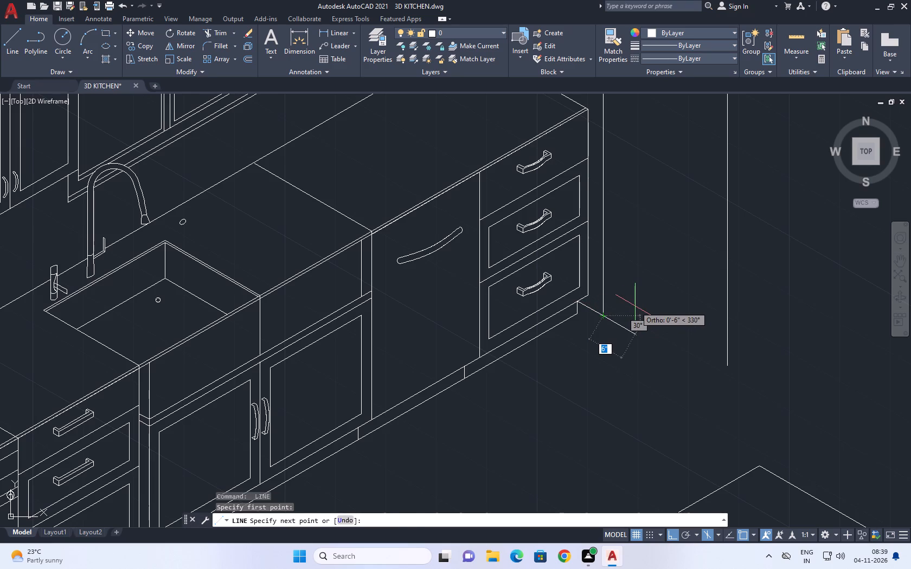
key(F5)
scroll(638, 291, down, 1)
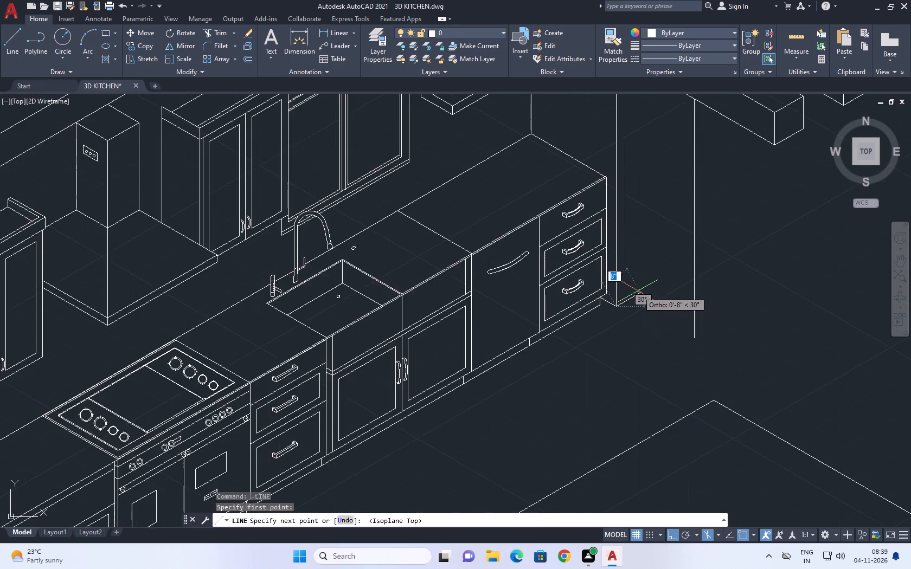
scroll(638, 291, down, 1)
middle_drag(634, 289, 581, 310)
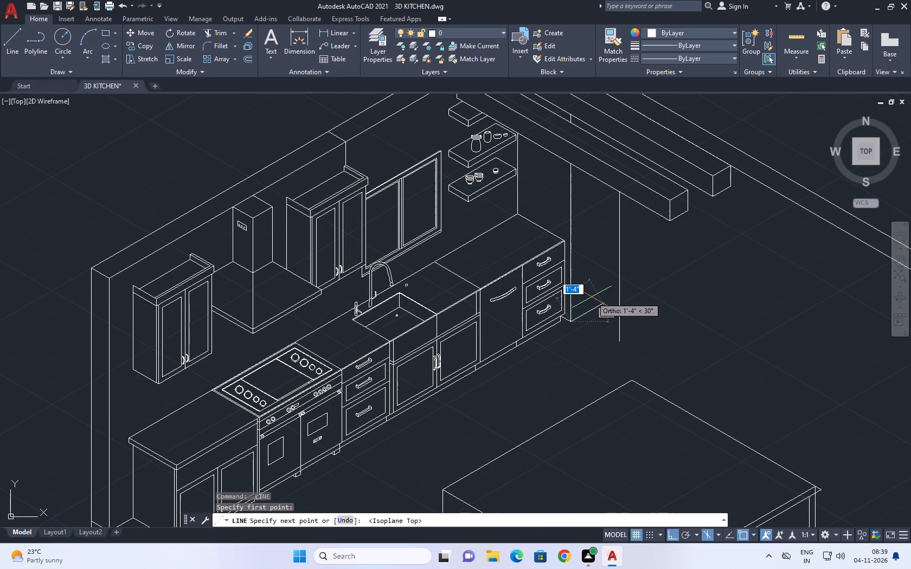
key(9)
key(Return)
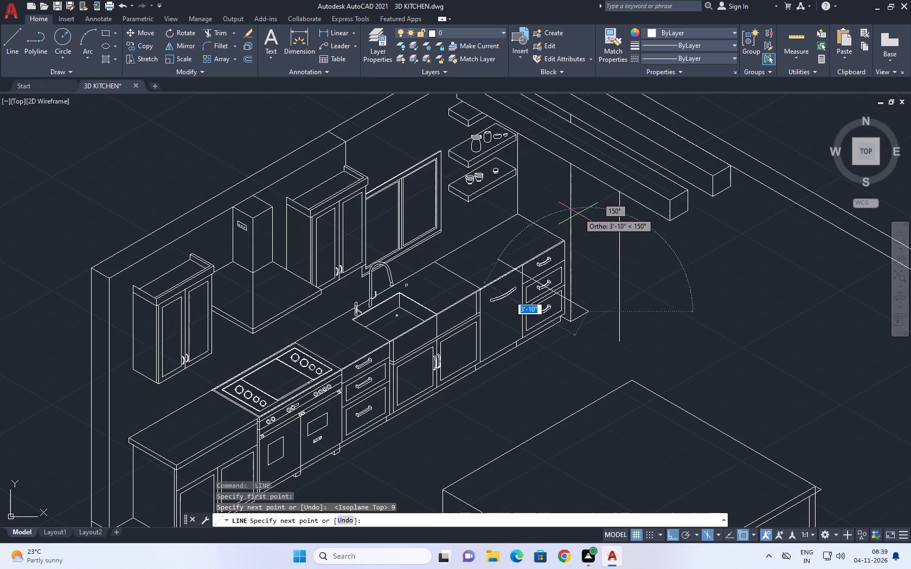
Continue from the 9-inch line's end with a vertical line up into the copied ceiling beam.
key(F5)
scroll(582, 155, up, 2)
click(598, 130)
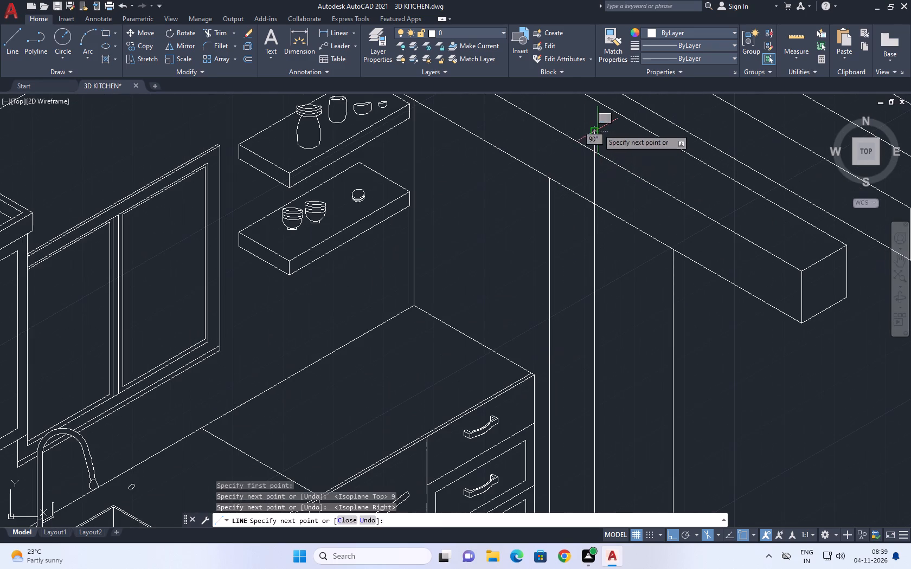
key(Escape)
Trim the new vertical line where it passes behind the copied ceiling beam.
key(t)
key(r)
key(space)
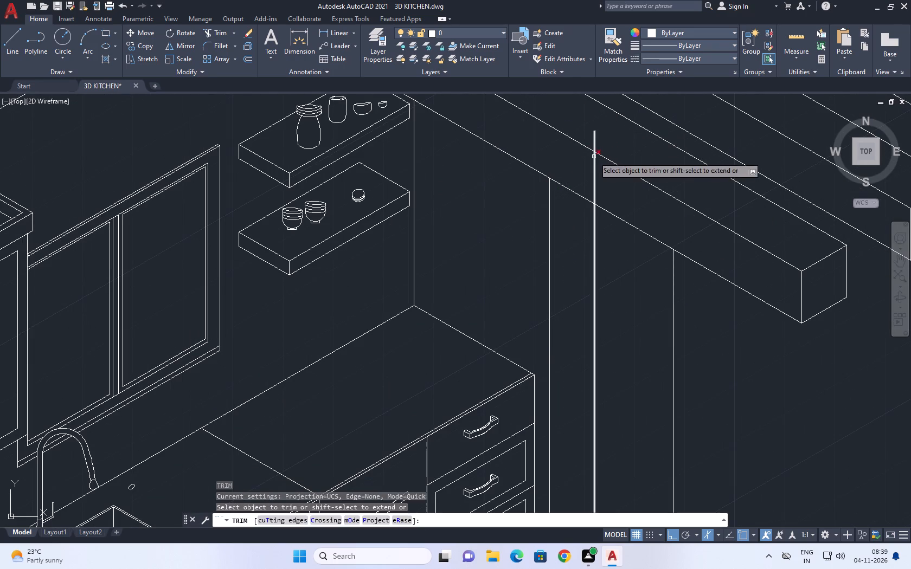
click(590, 190)
drag(604, 191, 607, 198)
click(603, 139)
click(585, 130)
key(Escape)
Copy the free-standing vertical line between the wall recess and the island 1 inch toward the cabinets along the left isoplane.
scroll(595, 184, down, 2)
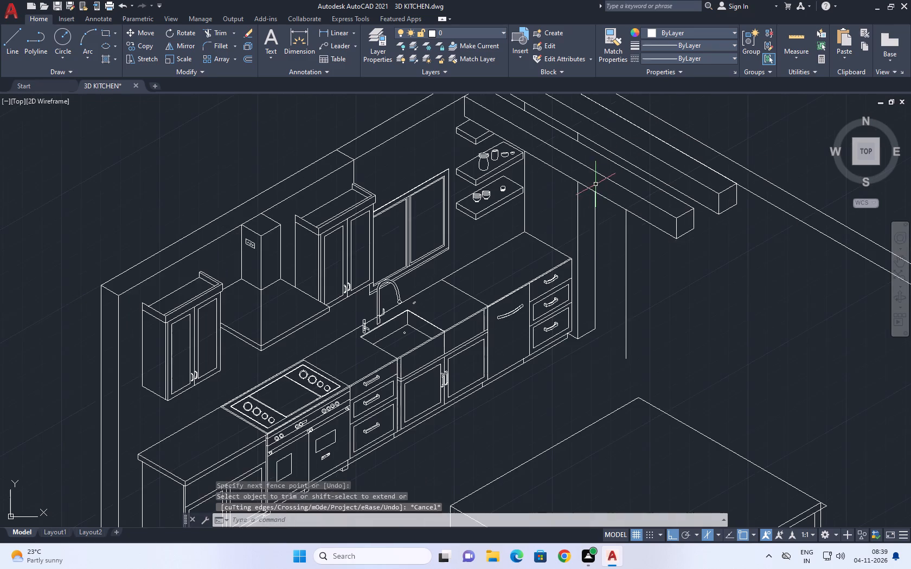
middle_drag(610, 239, 588, 193)
scroll(567, 274, down, 2)
middle_drag(603, 274, 594, 271)
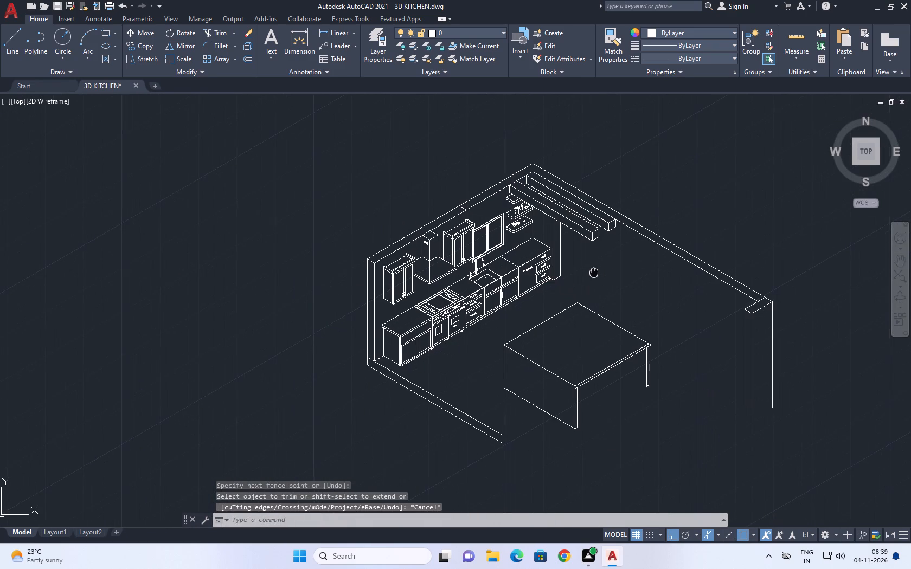
middle_drag(594, 271, 560, 264)
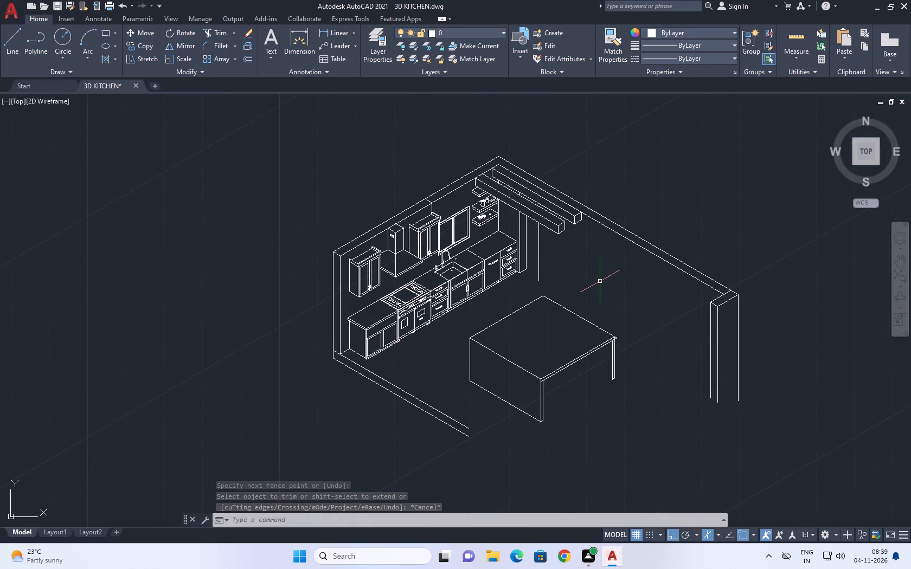
middle_drag(531, 249, 543, 260)
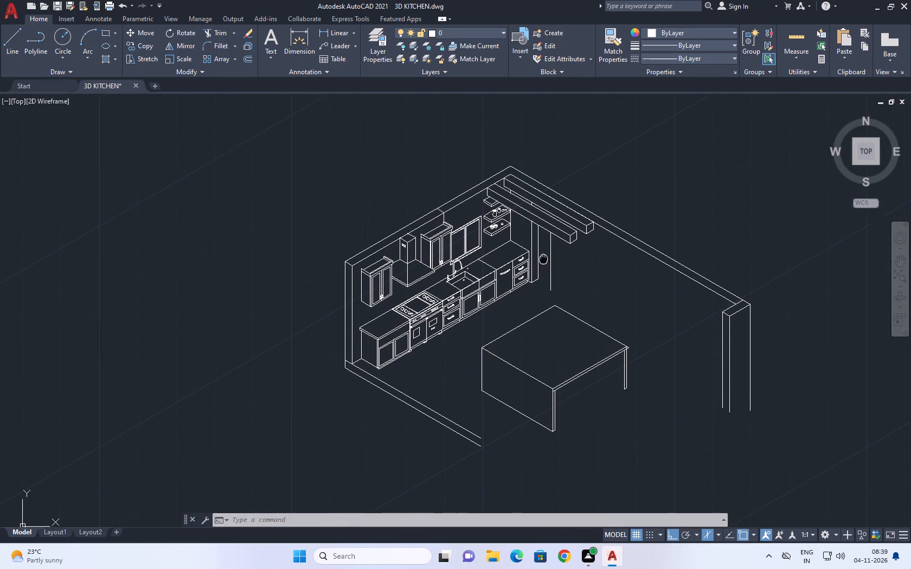
middle_drag(543, 260, 555, 273)
click(568, 277)
click(561, 267)
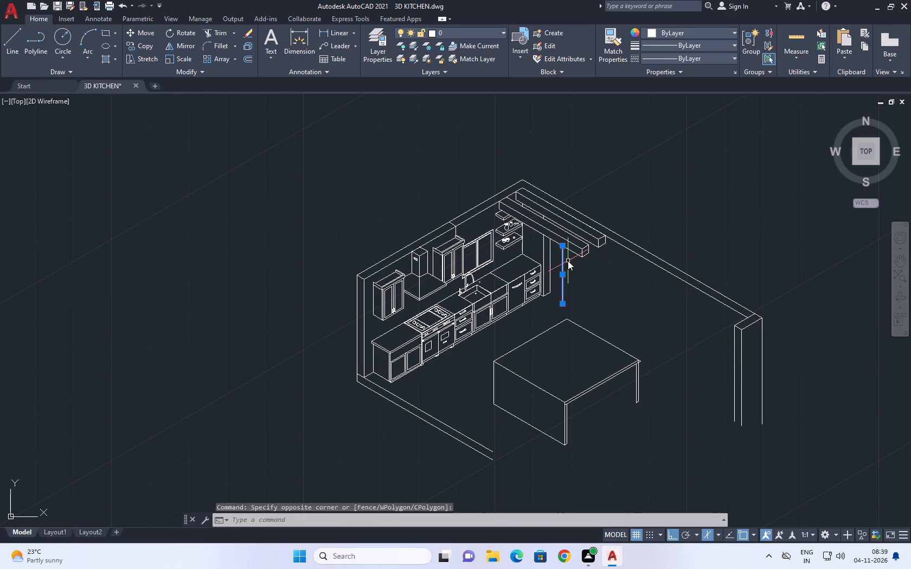
key(c)
text(O)
key(space)
scroll(562, 263, up, 2)
click(547, 258)
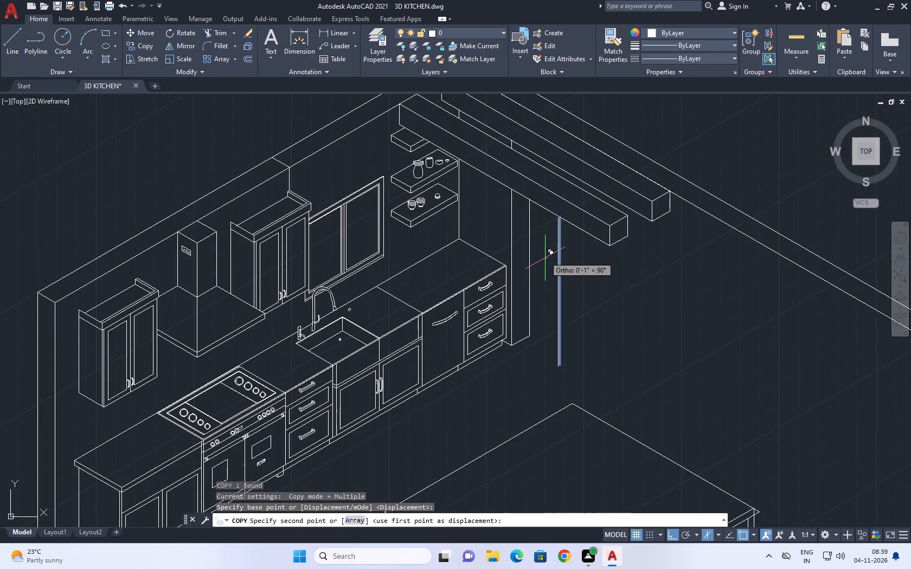
key(F5)
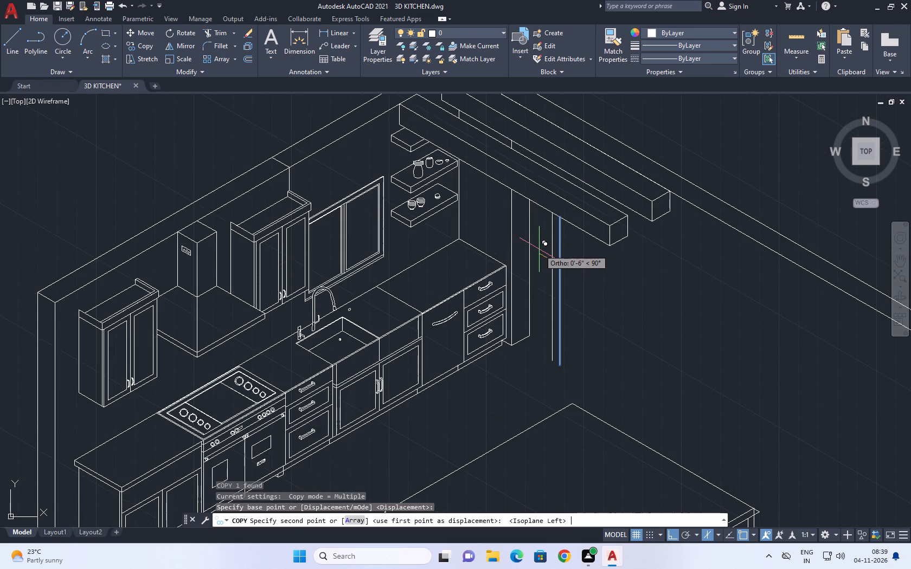
scroll(539, 249, up, 1)
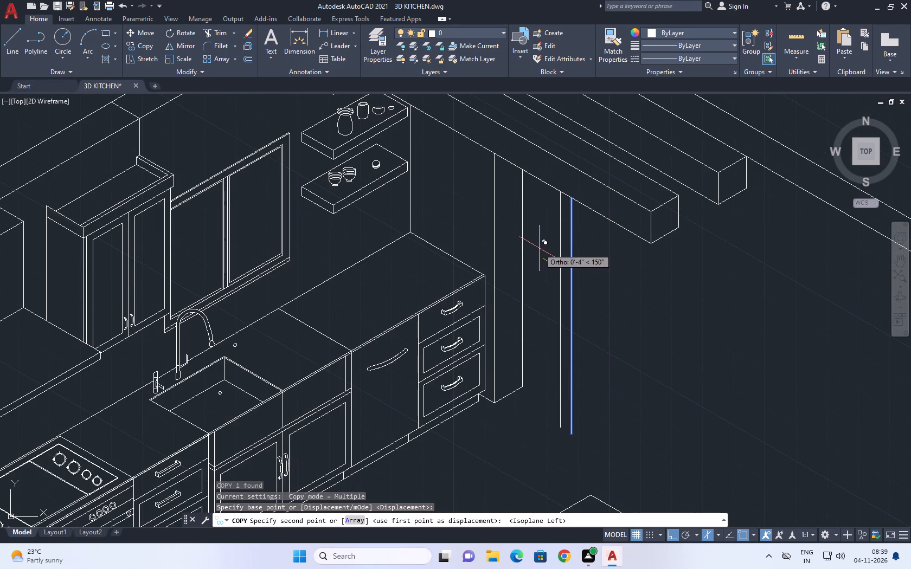
key(1)
key(Return)
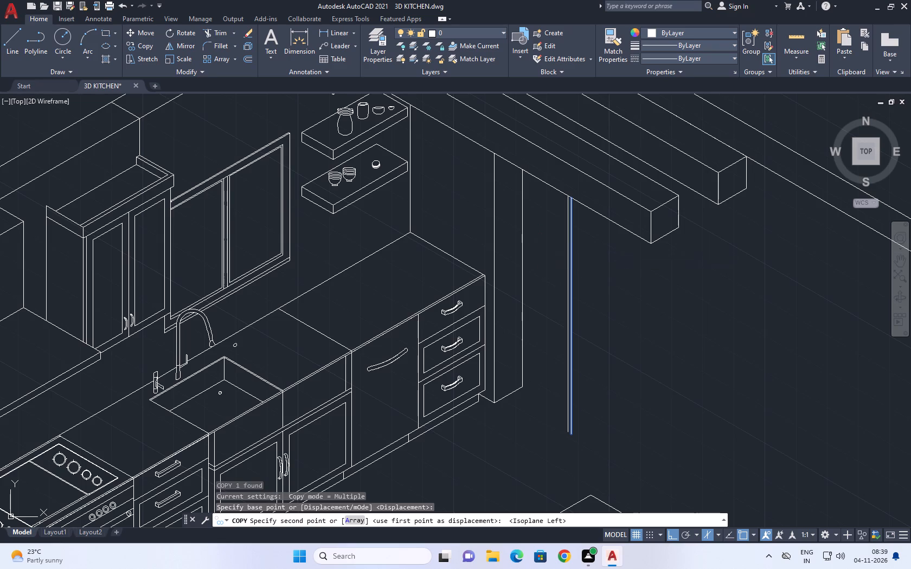
key(space)
Copy the newer vertical line of the close pair beside the pier 3 inches along the 30° direction in the top isoplane.
scroll(576, 276, up, 2)
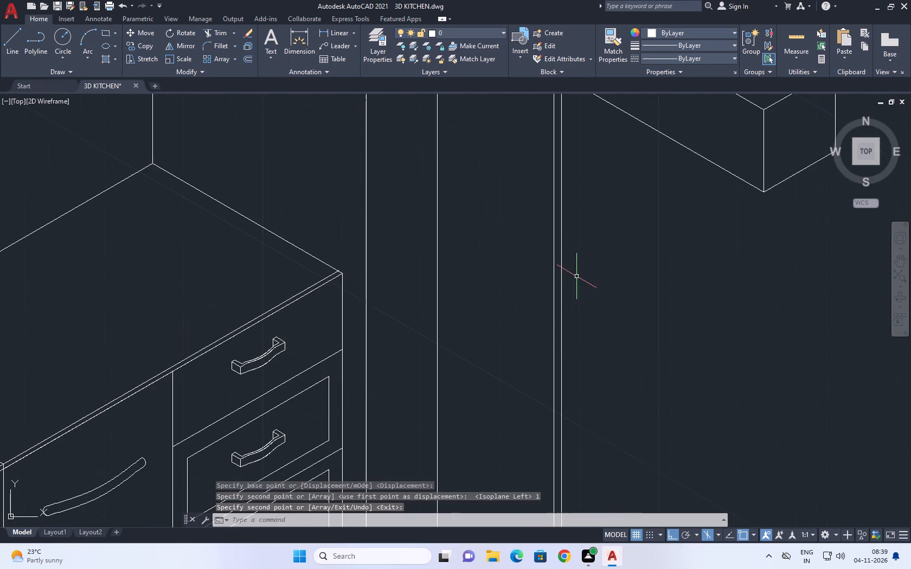
click(564, 259)
click(557, 268)
key(c)
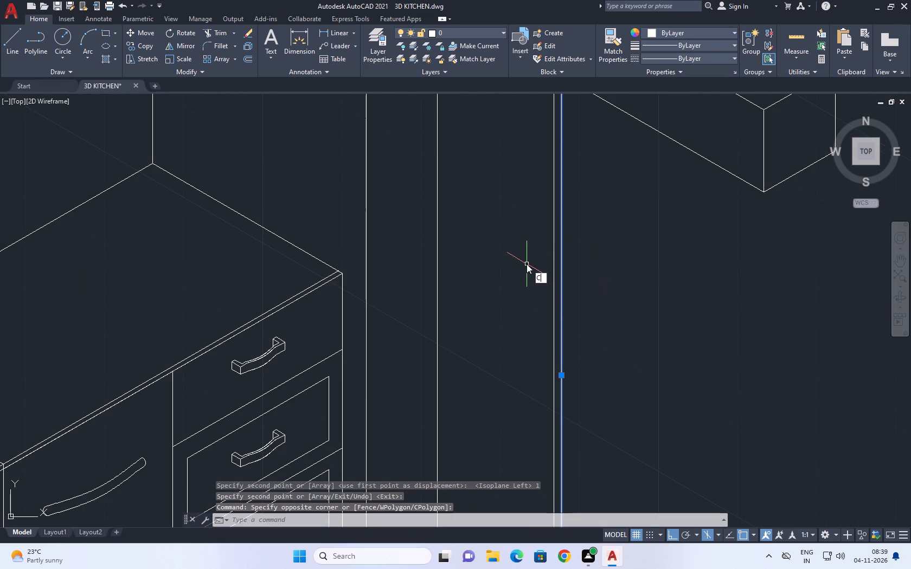
key(o)
key(space)
click(561, 276)
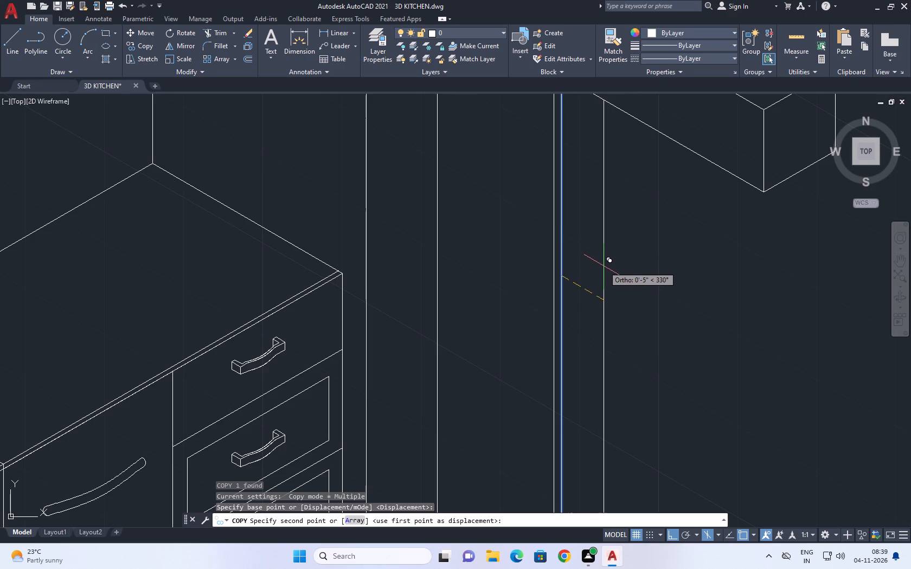
key(F5)
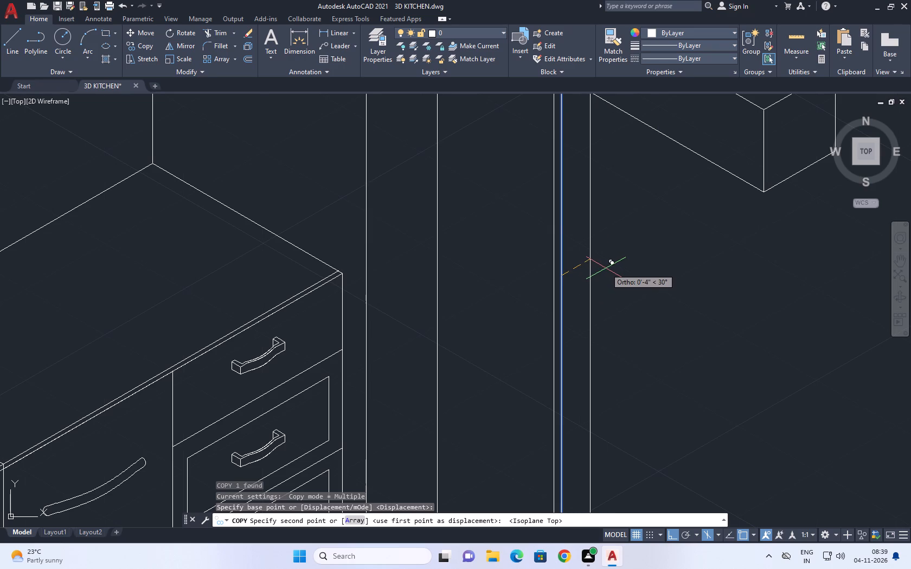
key(3)
key(Return)
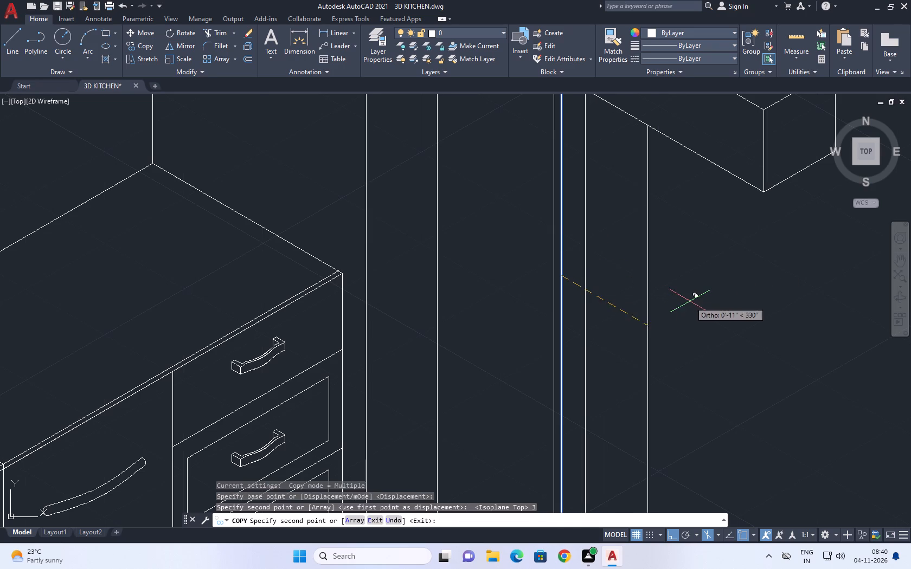
key(Escape)
Draw a floor line from the wall pier's lower corner along the 330° axis, running just past the three vertical lines.
middle_drag(663, 286, 636, 172)
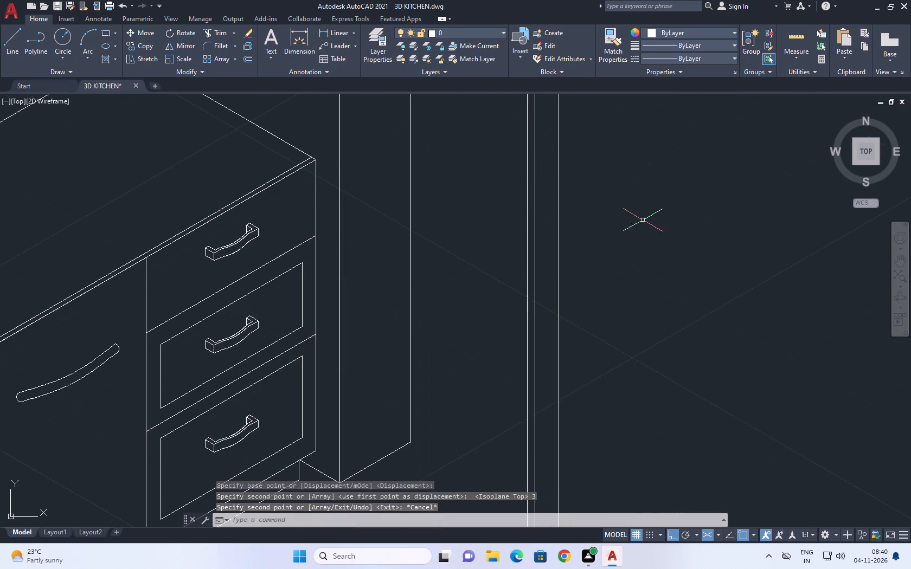
middle_drag(639, 312, 599, 257)
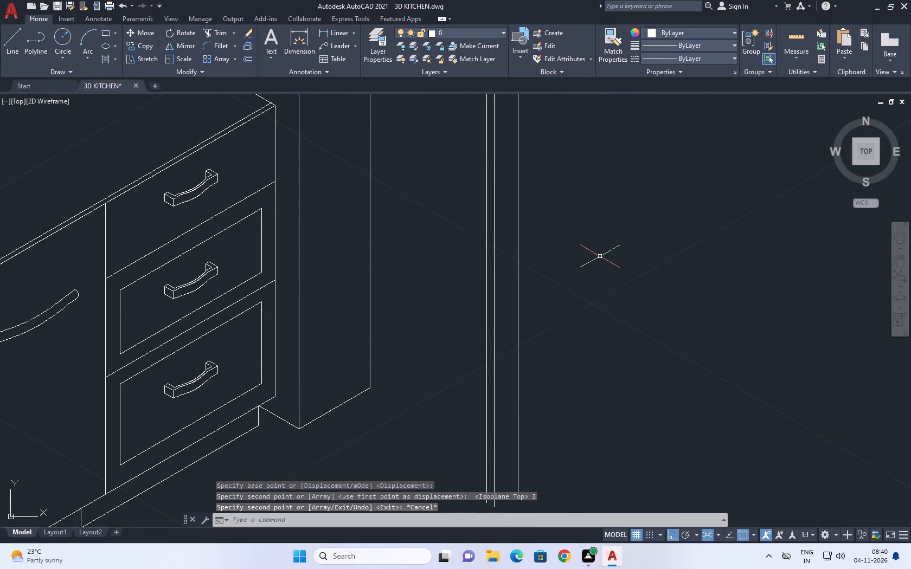
text(L)
key(space)
scroll(536, 238, down, 3)
scroll(535, 305, up, 1)
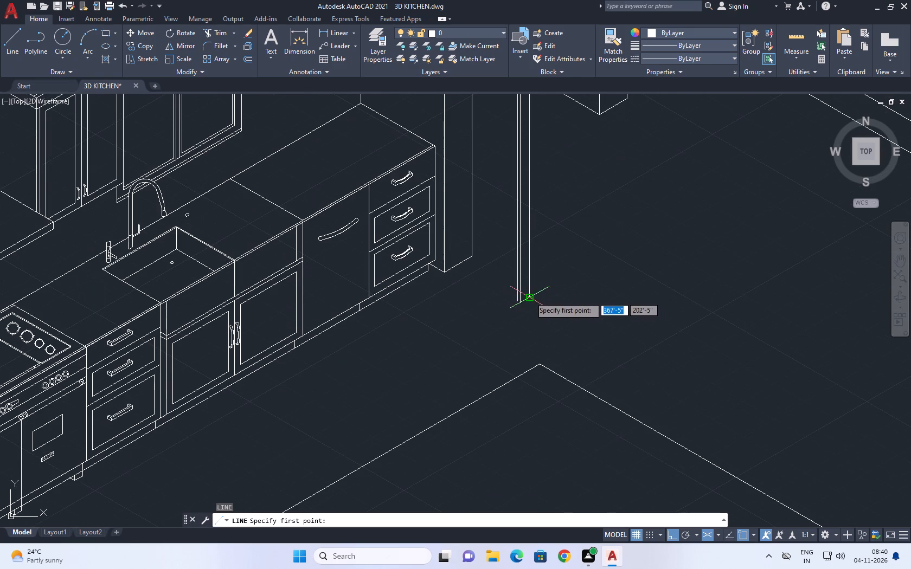
click(473, 258)
click(567, 299)
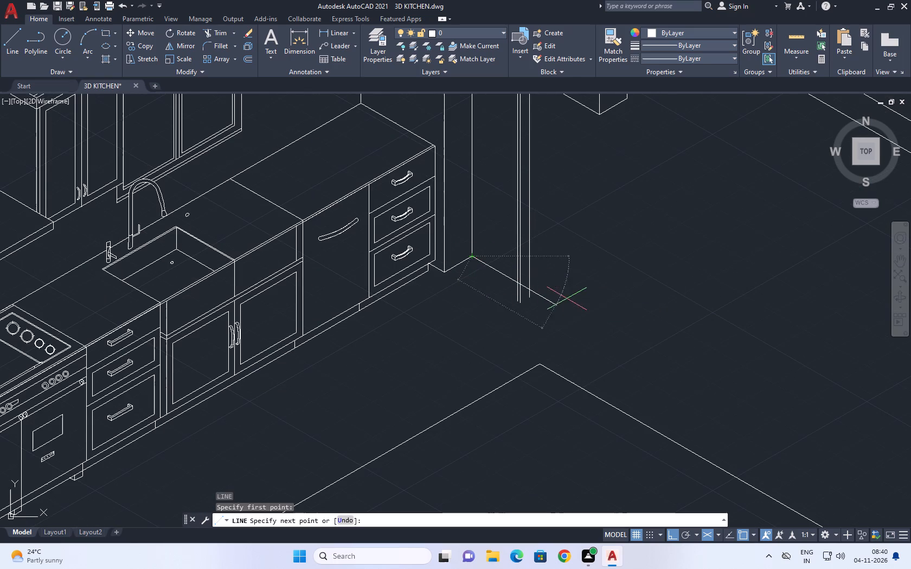
key(Escape)
Trim the lower ends of the vertical lines that extend below the new floor line.
middle_drag(576, 266, 511, 246)
scroll(518, 250, up, 1)
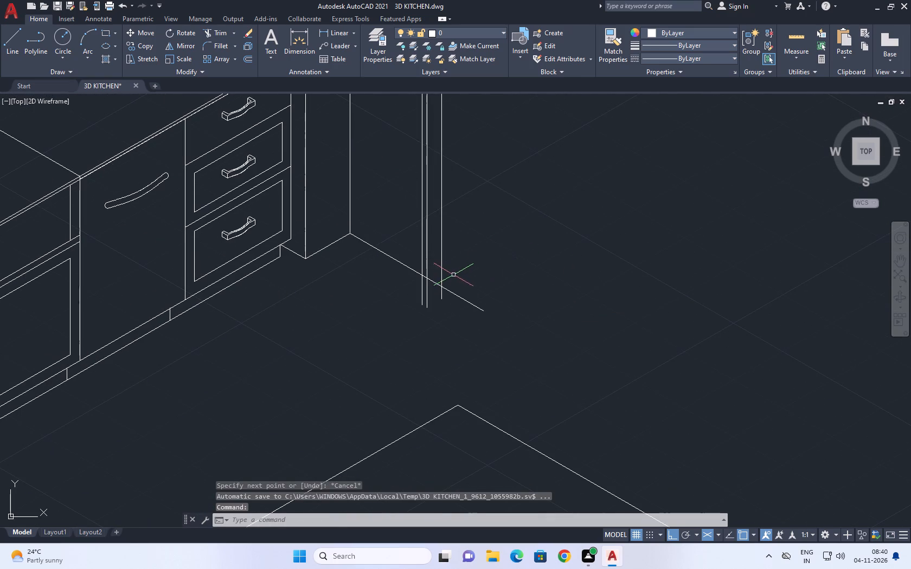
key(t)
key(r)
key(space)
scroll(450, 291, up, 1)
click(435, 294)
click(419, 290)
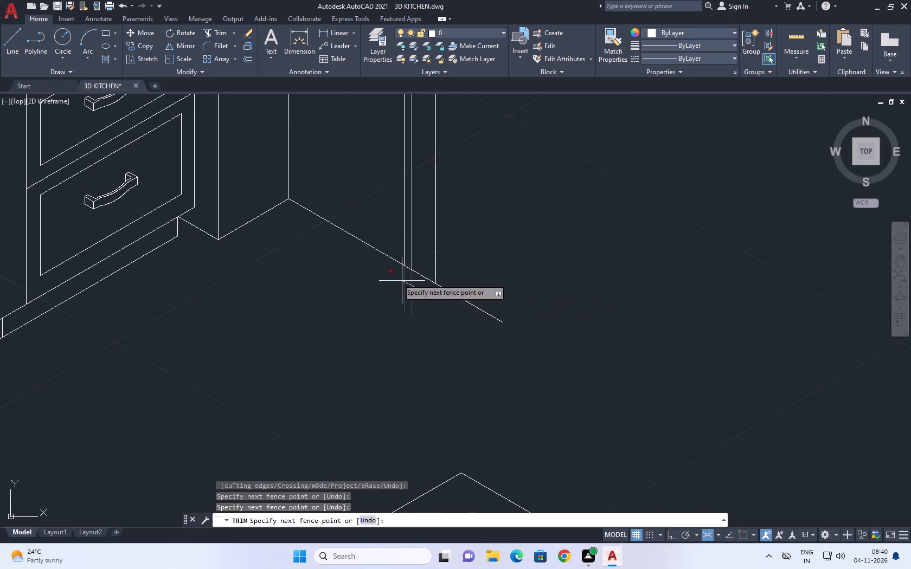
click(371, 272)
key(space)
Draw a line about 2' long in the 30° direction from the lower end of the outermost vertical line.
middle_drag(510, 254, 473, 276)
key(l)
key(space)
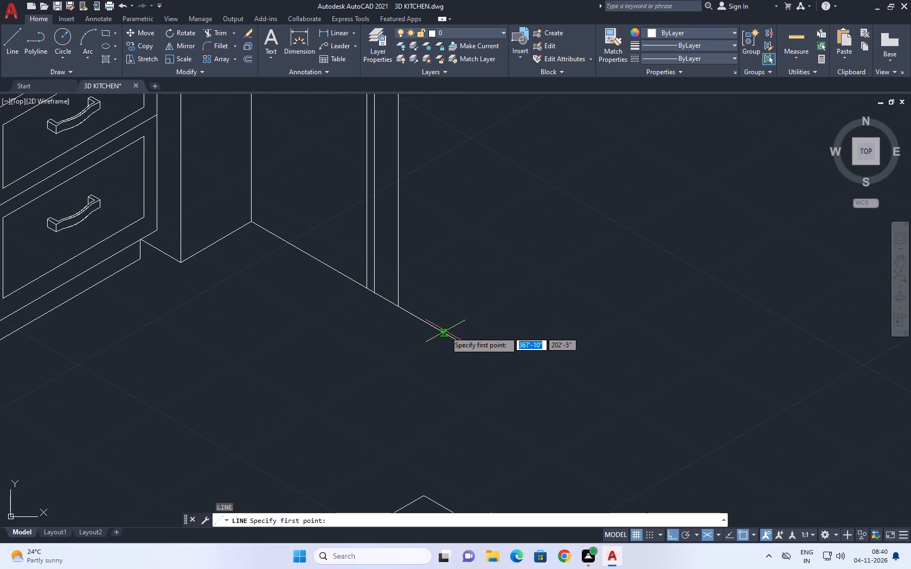
click(401, 307)
scroll(530, 232, down, 3)
middle_drag(547, 224, 536, 231)
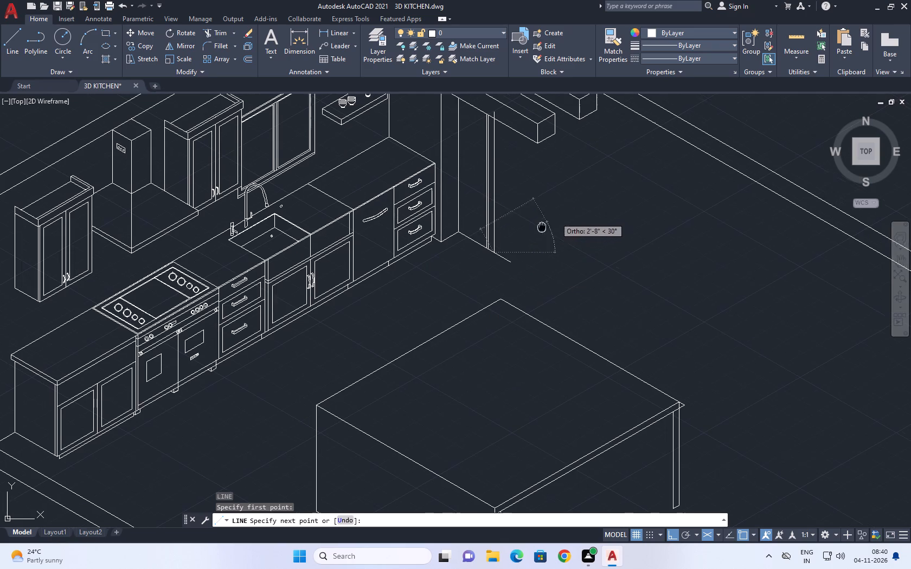
middle_drag(536, 231, 530, 234)
scroll(530, 234, down, 1)
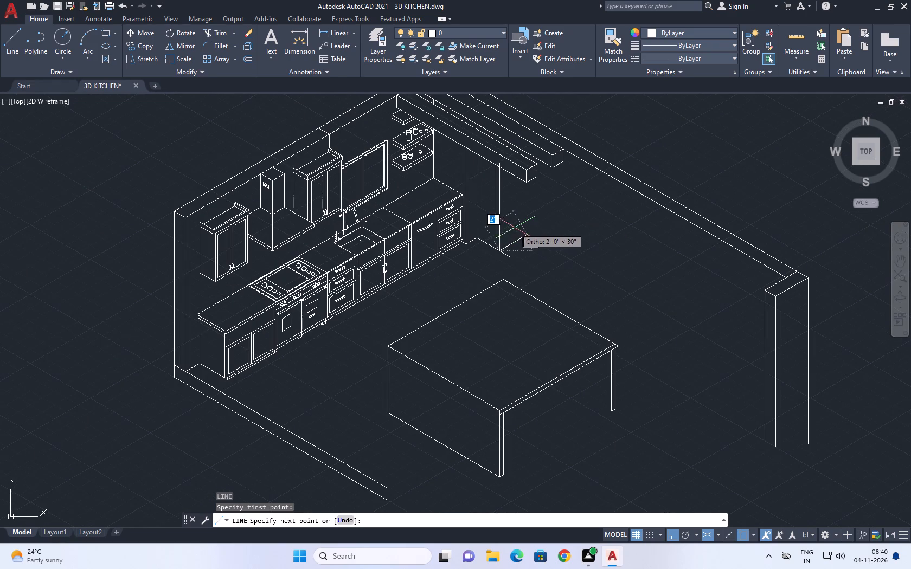
scroll(515, 225, up, 1)
click(523, 229)
key(space)
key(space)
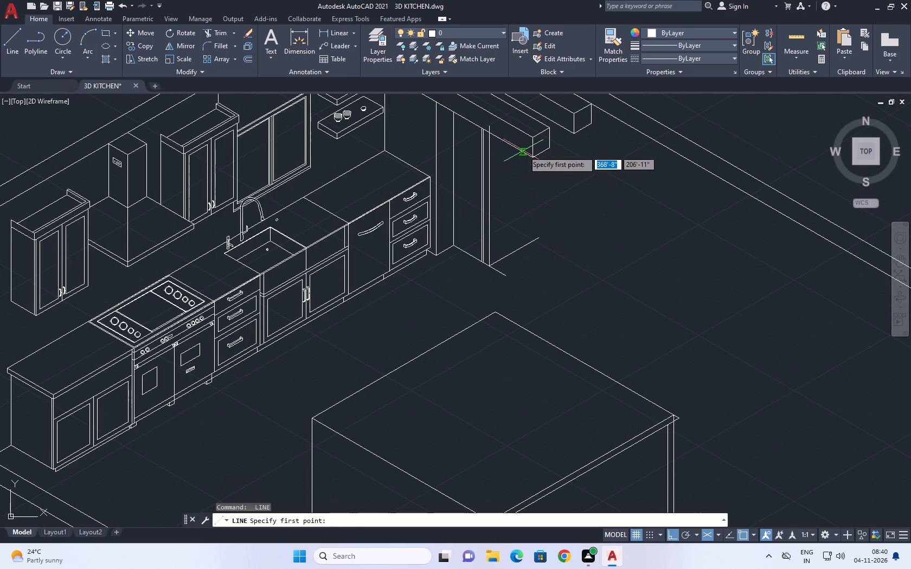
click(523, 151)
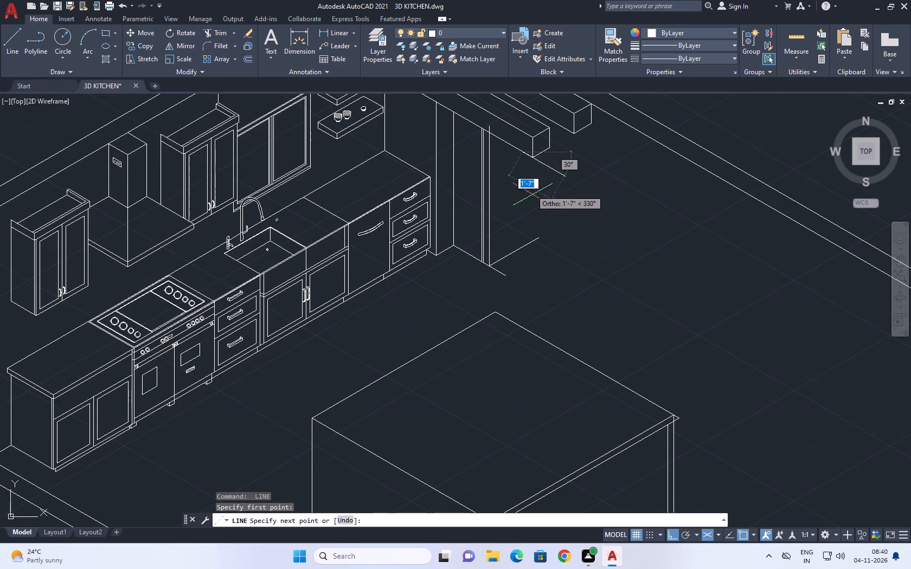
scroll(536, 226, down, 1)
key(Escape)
Move the four end-face lines of the ceiling beam nearest the cabinets 2' outward along the 330° axis.
scroll(562, 166, up, 1)
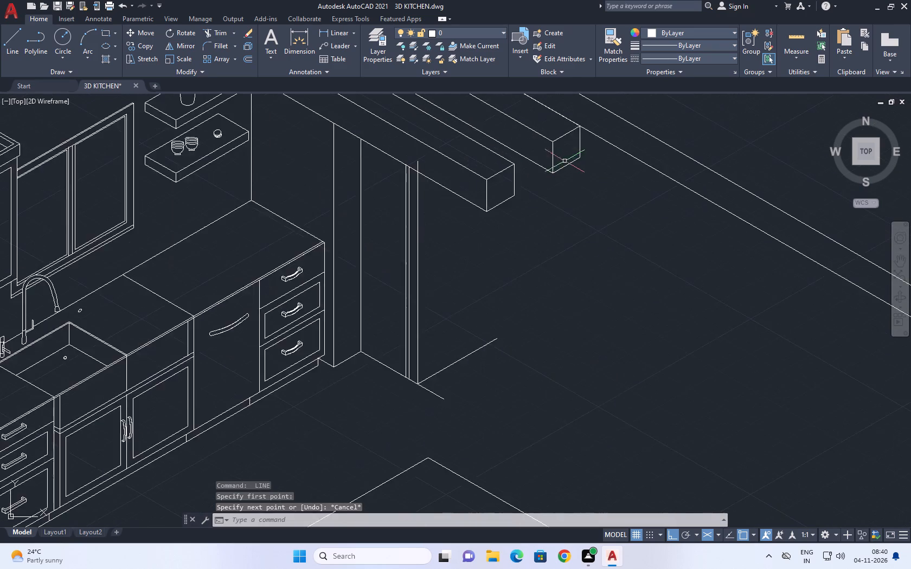
scroll(565, 161, up, 2)
drag(483, 273, 473, 267)
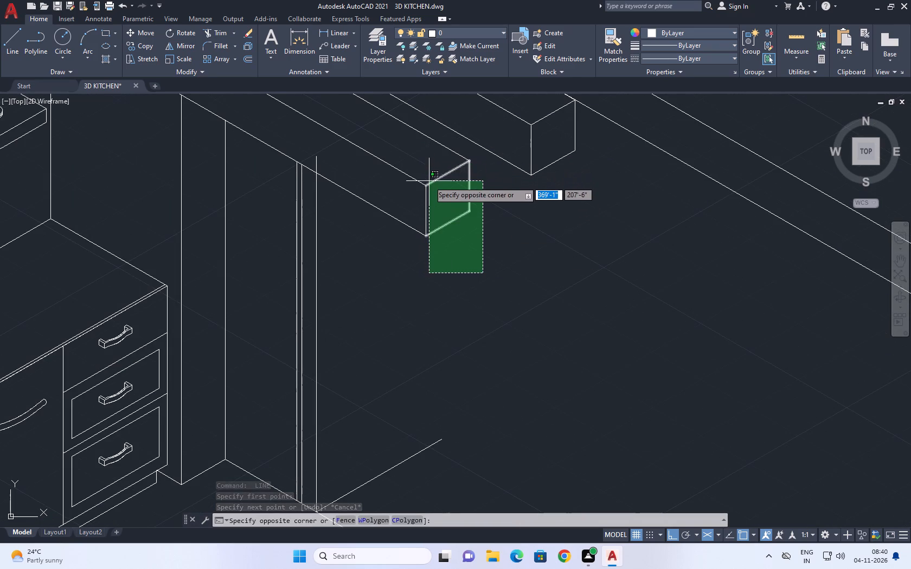
click(432, 197)
click(441, 171)
click(440, 186)
click(433, 195)
click(419, 205)
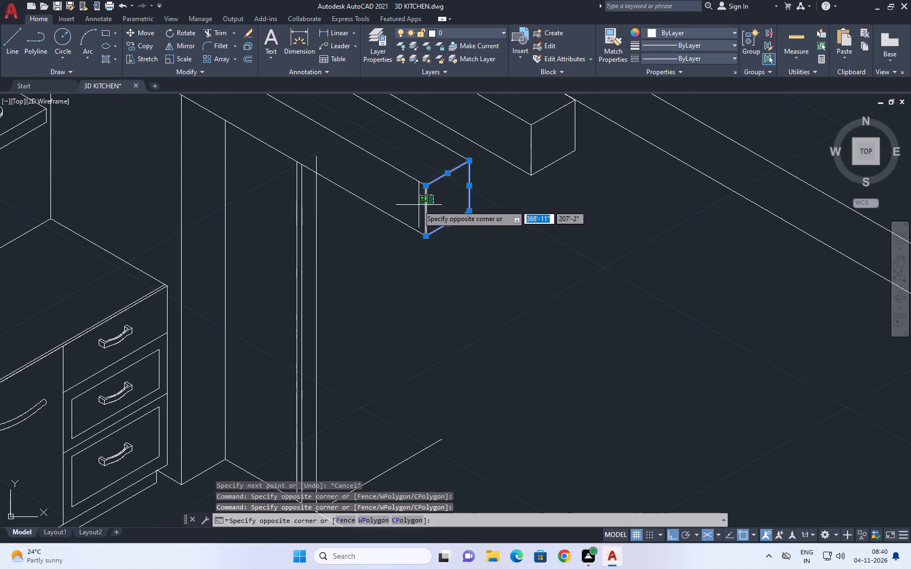
middle_drag(518, 223, 429, 161)
scroll(445, 173, down, 3)
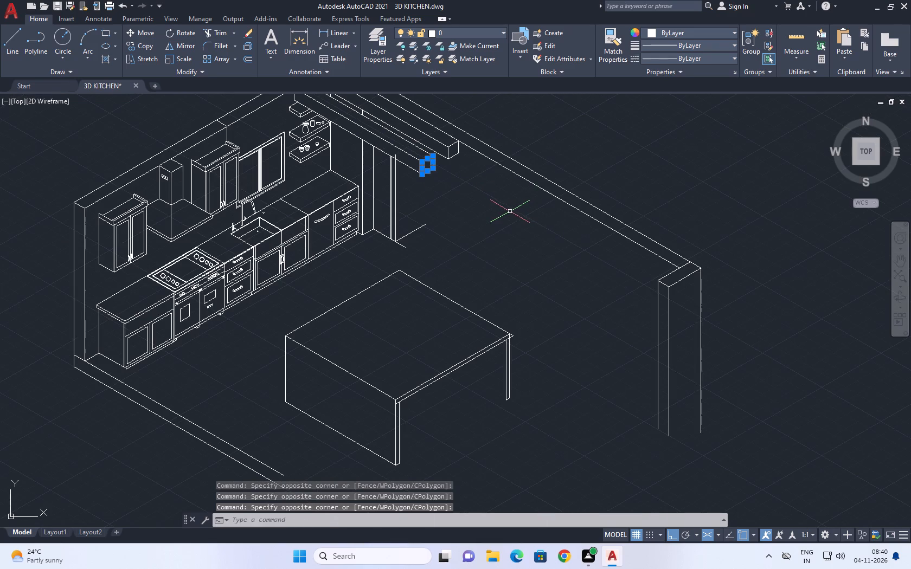
key(m)
key(space)
click(467, 195)
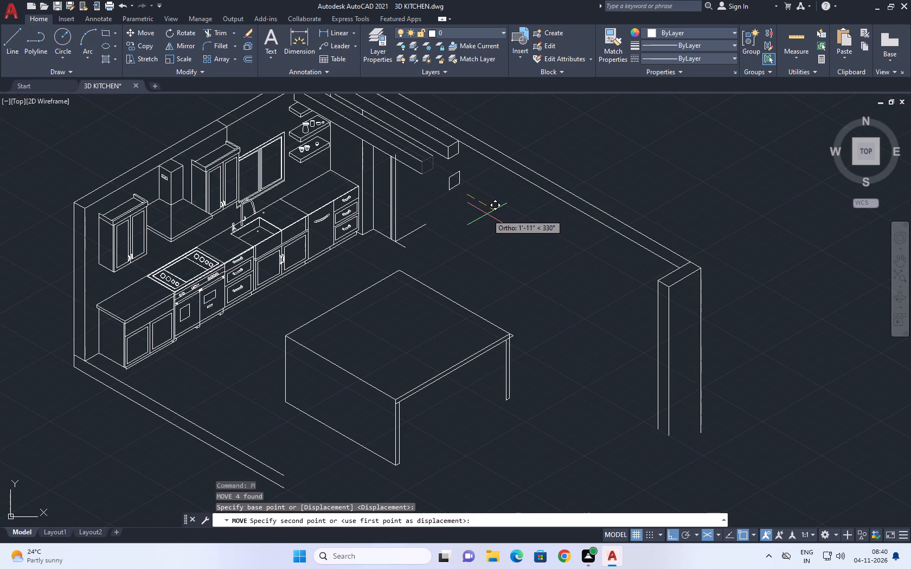
key(2)
key(apostrophe)
key(Return)
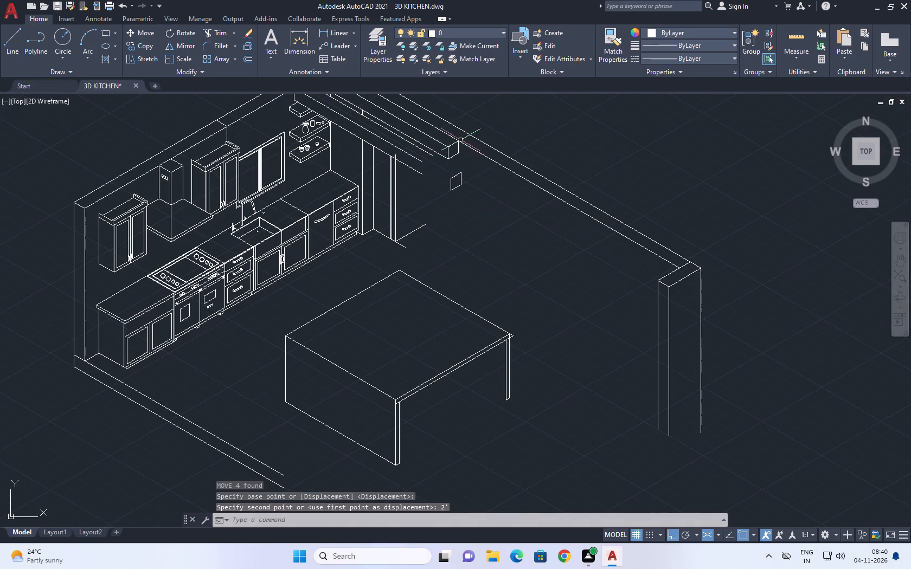
Move the four end-face lines of the second ceiling beam 2' outward along the 330° axis.
scroll(459, 135, up, 2)
click(452, 197)
click(448, 182)
click(431, 180)
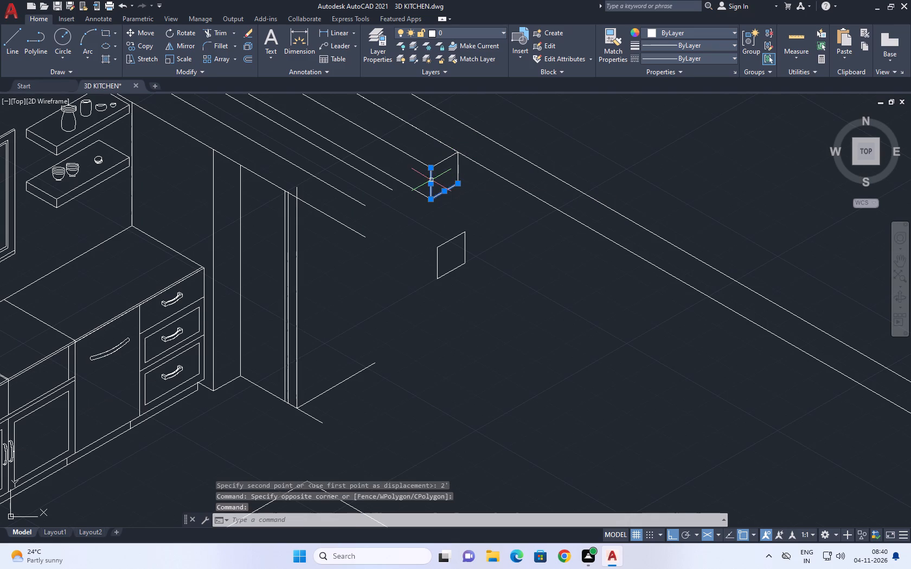
click(442, 163)
click(455, 168)
click(463, 177)
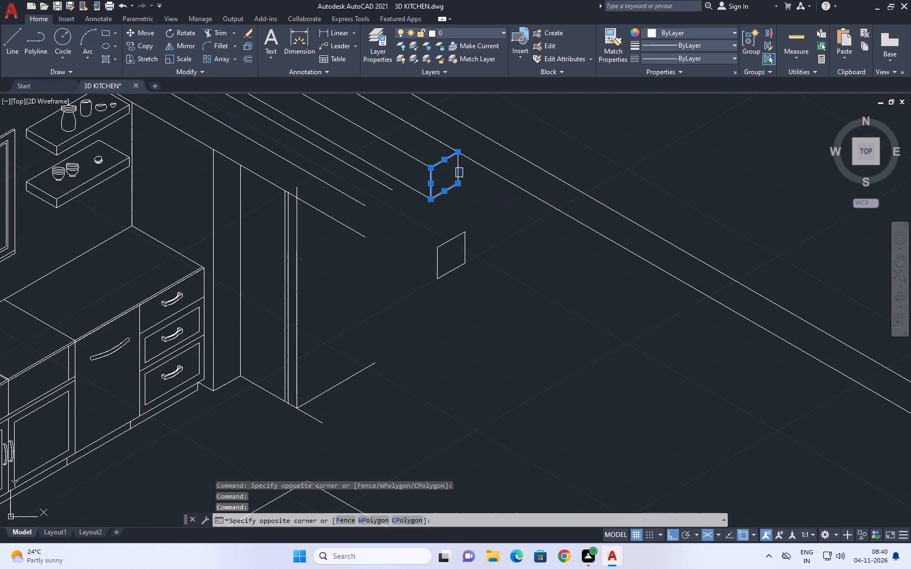
click(459, 167)
middle_drag(491, 188, 440, 153)
key(m)
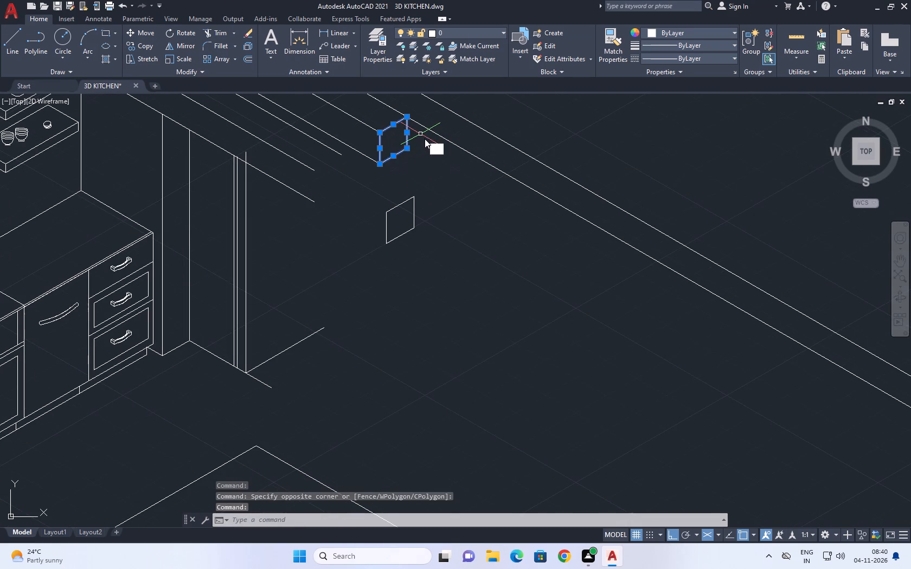
key(space)
click(427, 153)
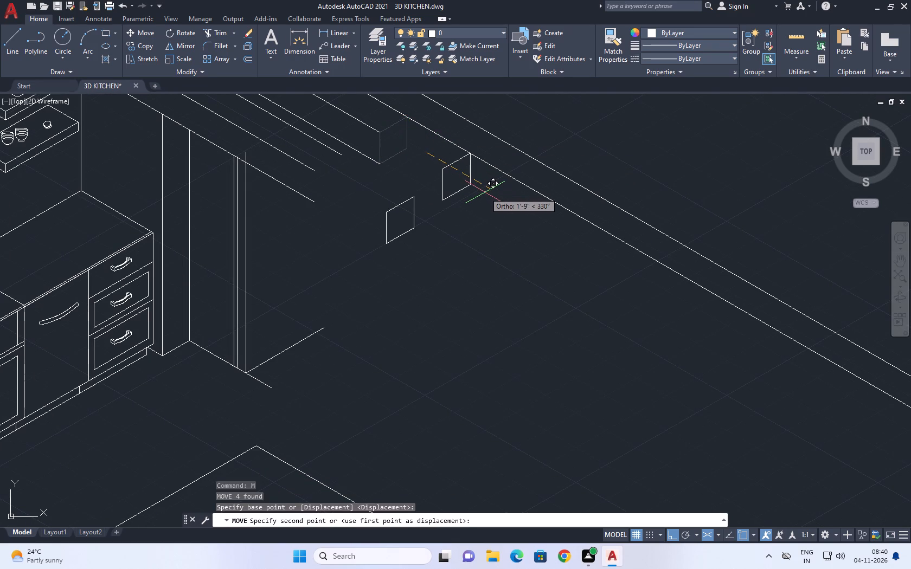
key(1)
key(BackSpace)
key(2)
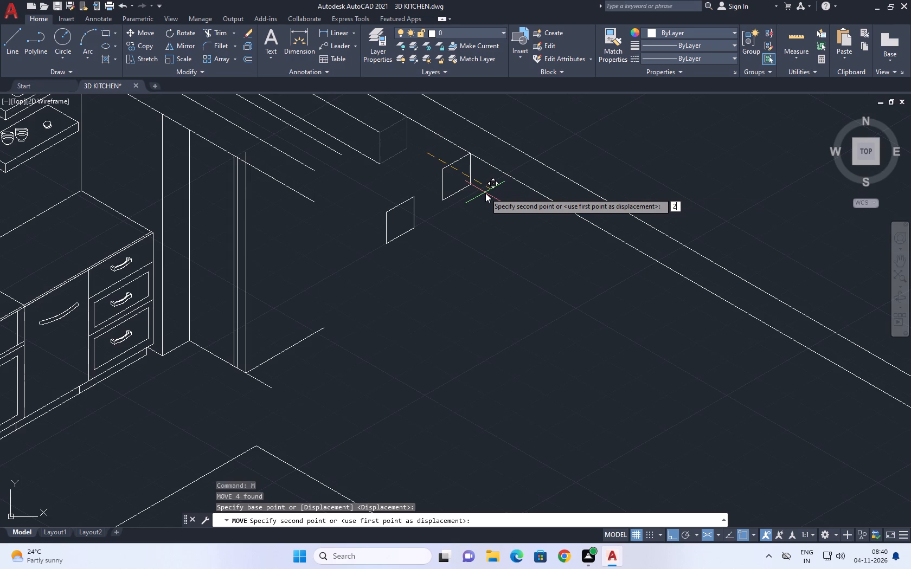
key(apostrophe)
key(Return)
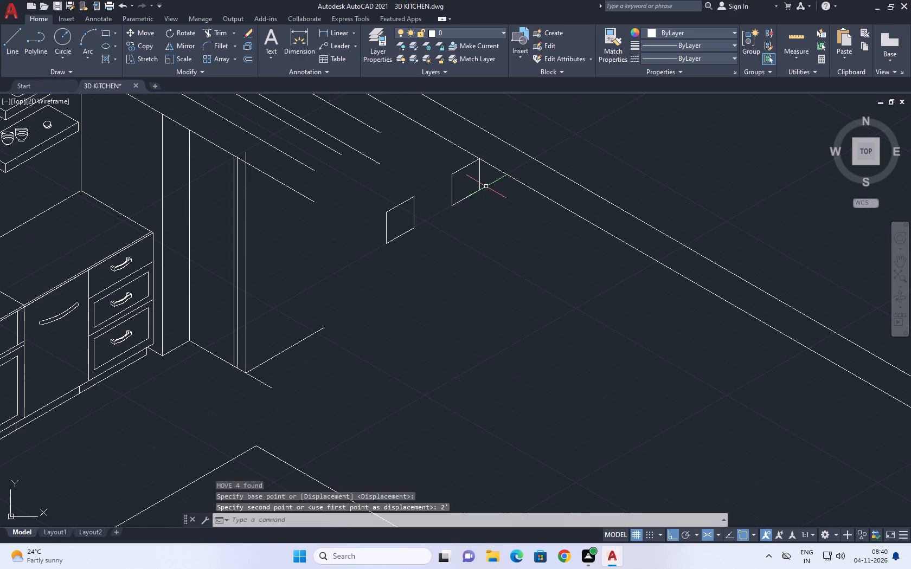
Extend the long edges of both ceiling beams to meet their relocated end faces.
middle_drag(356, 177, 501, 240)
middle_drag(437, 229, 445, 234)
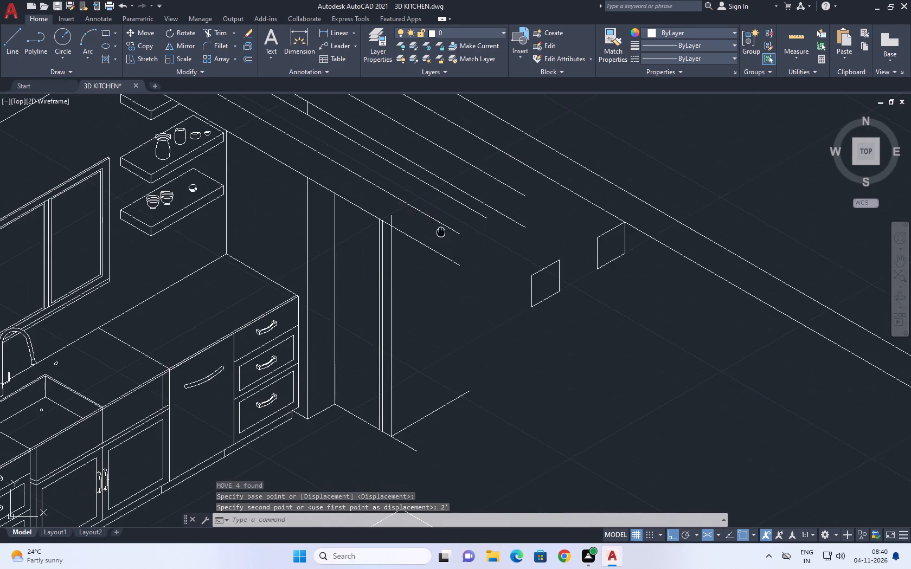
middle_drag(445, 234, 461, 238)
text(EX)
key(space)
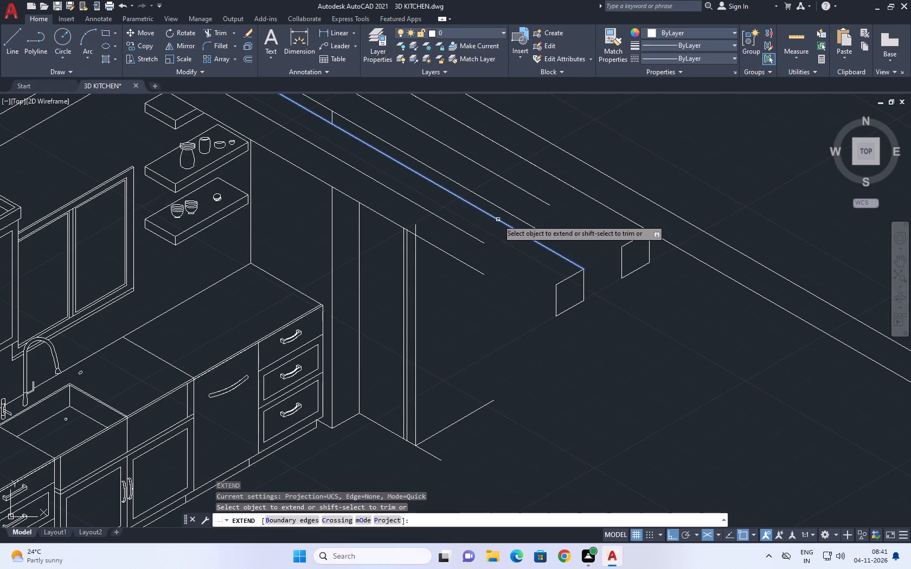
click(499, 219)
click(471, 232)
click(468, 241)
click(465, 264)
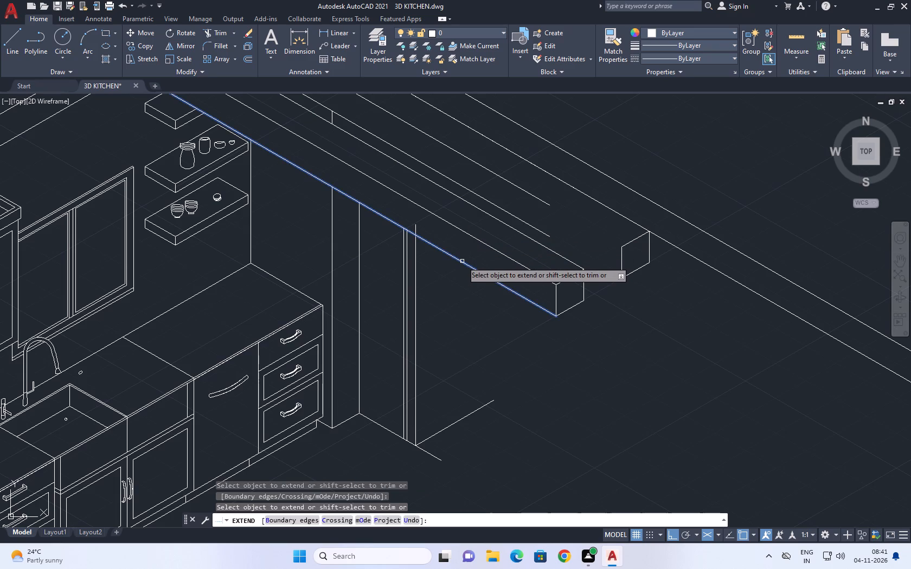
click(549, 232)
click(521, 231)
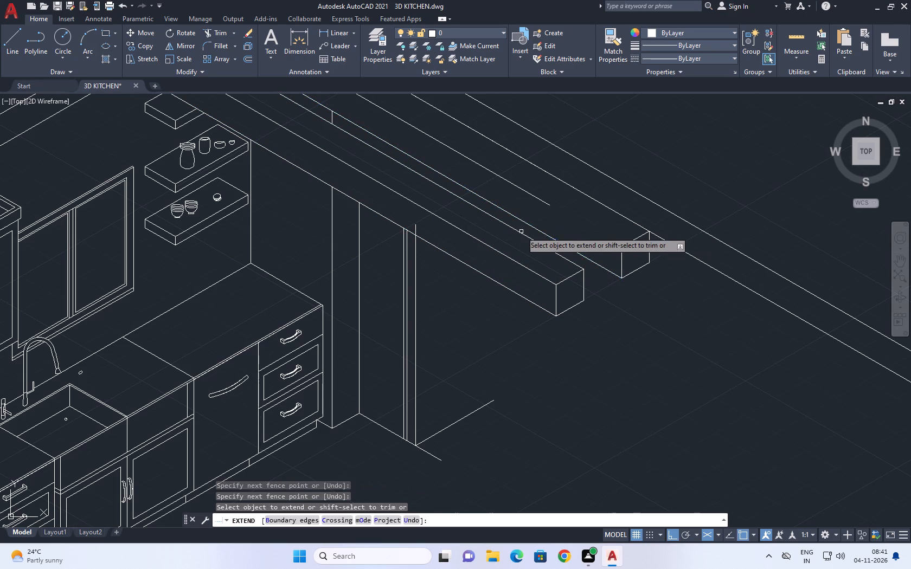
click(551, 203)
click(540, 211)
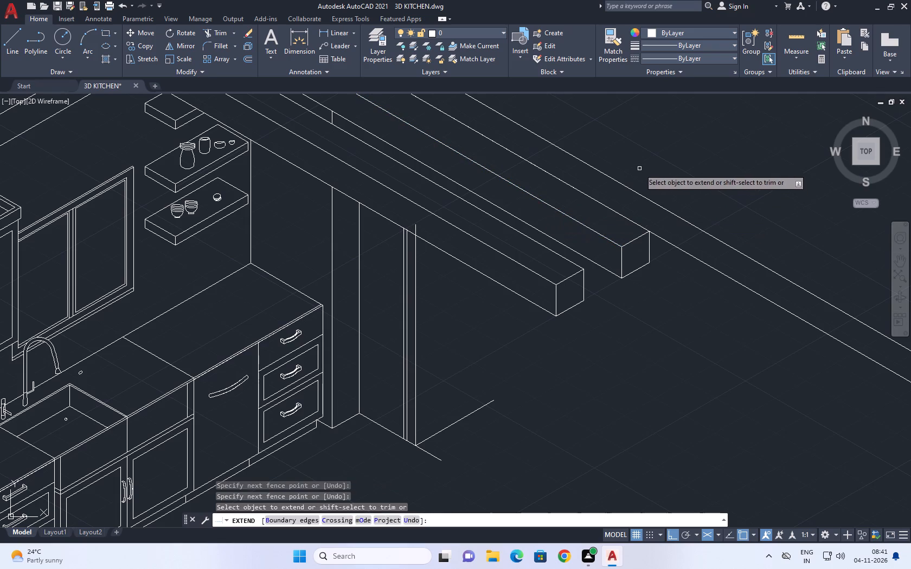
key(Escape)
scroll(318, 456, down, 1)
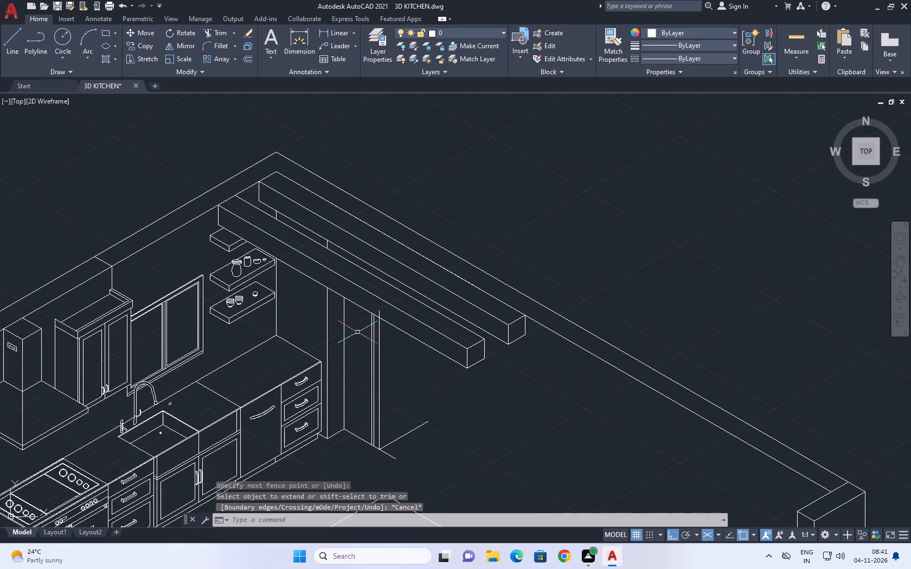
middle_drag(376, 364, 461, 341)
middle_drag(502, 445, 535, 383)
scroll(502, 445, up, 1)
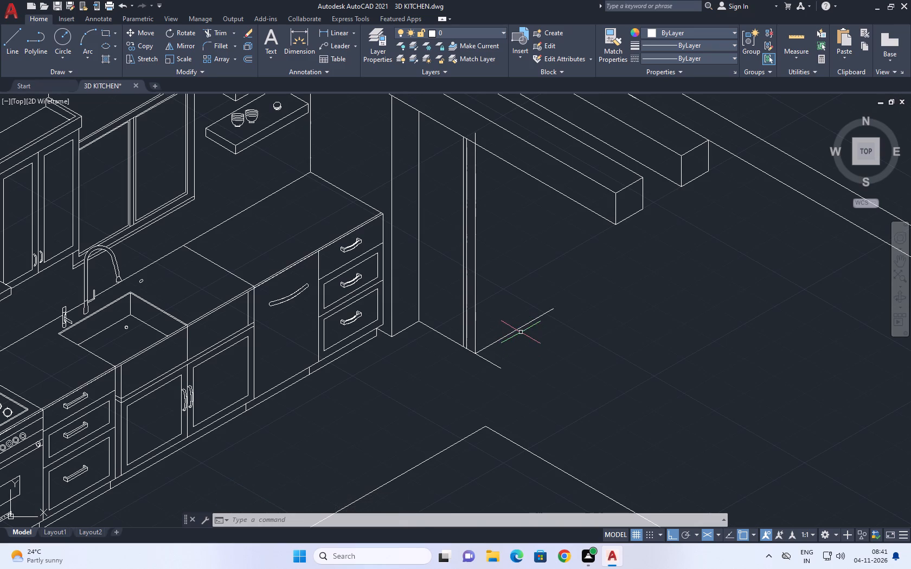
Move the three vertical panel lines and the attached 30° floor line about 9" along the 150° direction toward the wall pier.
click(521, 333)
click(489, 330)
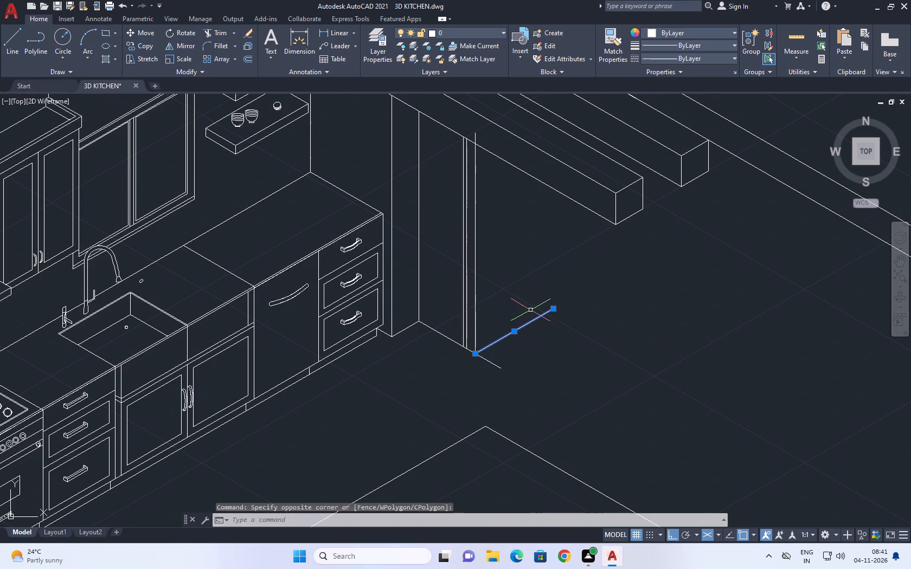
middle_drag(531, 310, 532, 329)
click(519, 265)
click(445, 281)
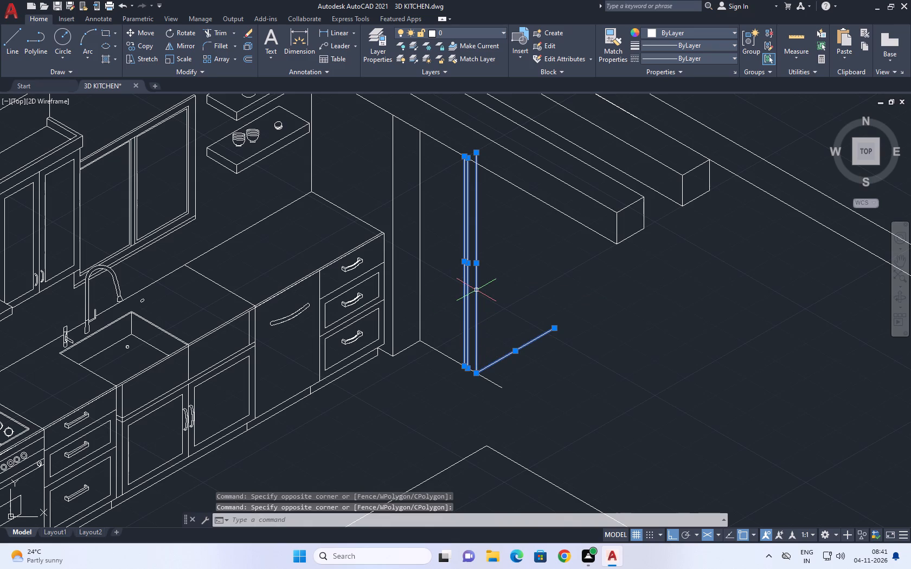
key(m)
key(space)
click(446, 346)
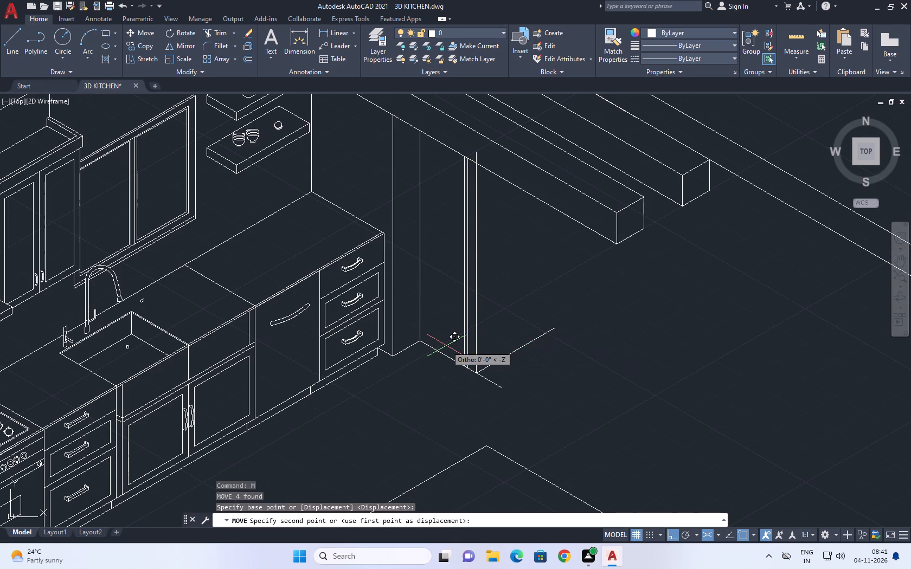
click(427, 325)
middle_drag(470, 353, 481, 382)
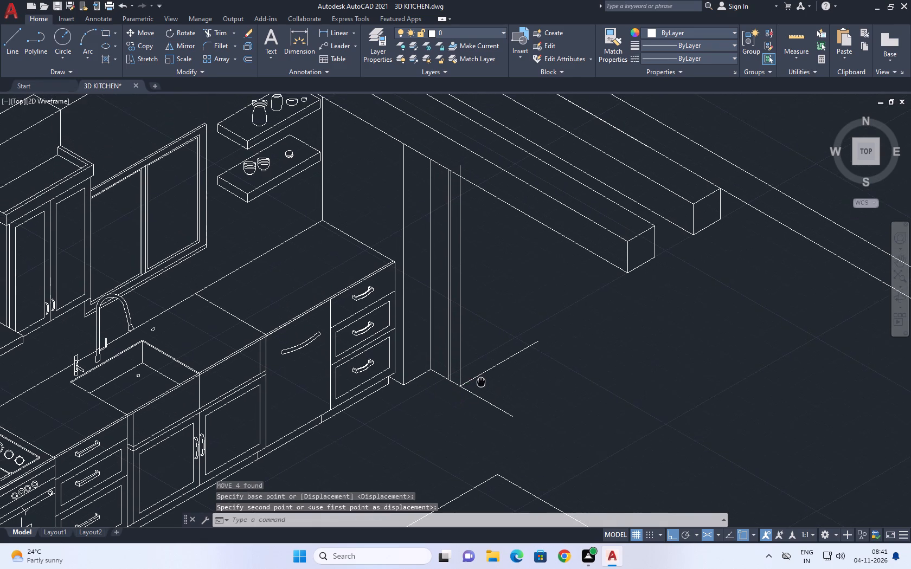
middle_drag(481, 382, 482, 383)
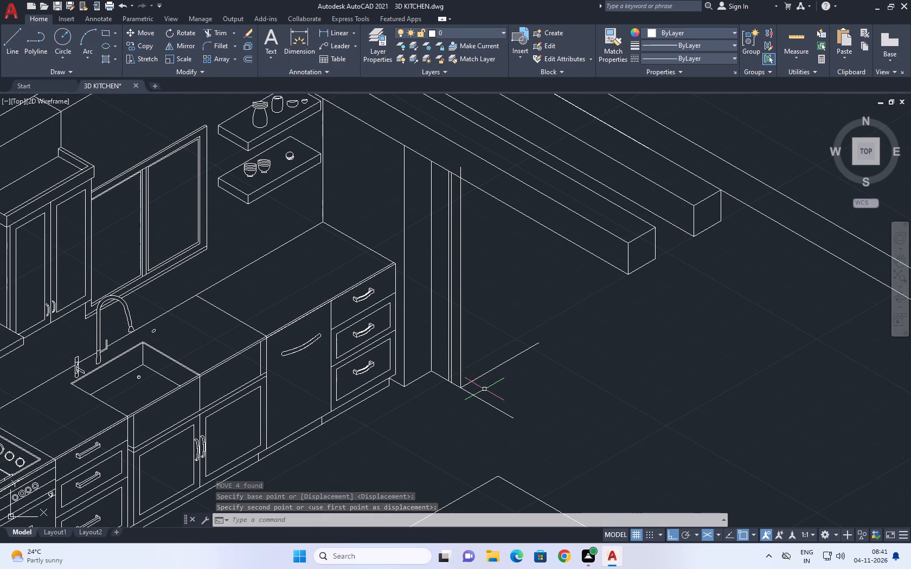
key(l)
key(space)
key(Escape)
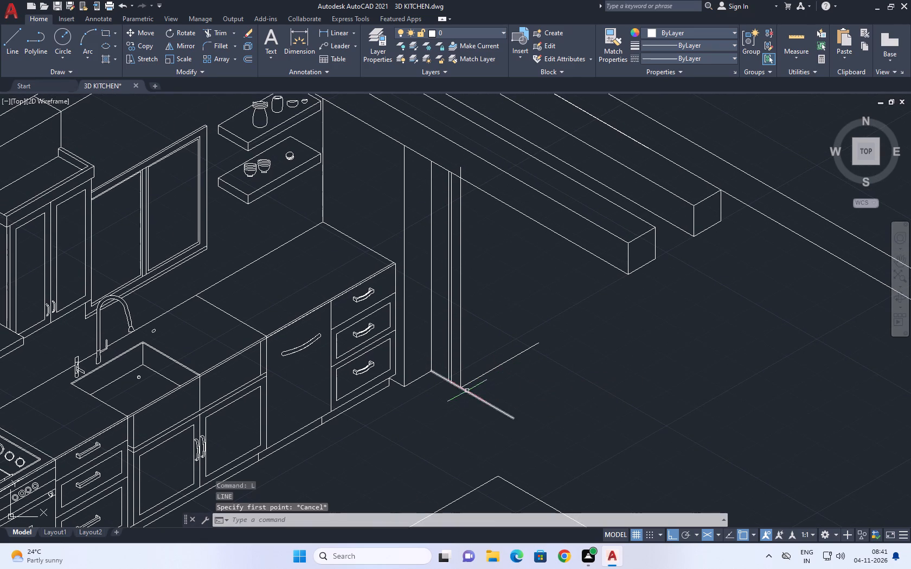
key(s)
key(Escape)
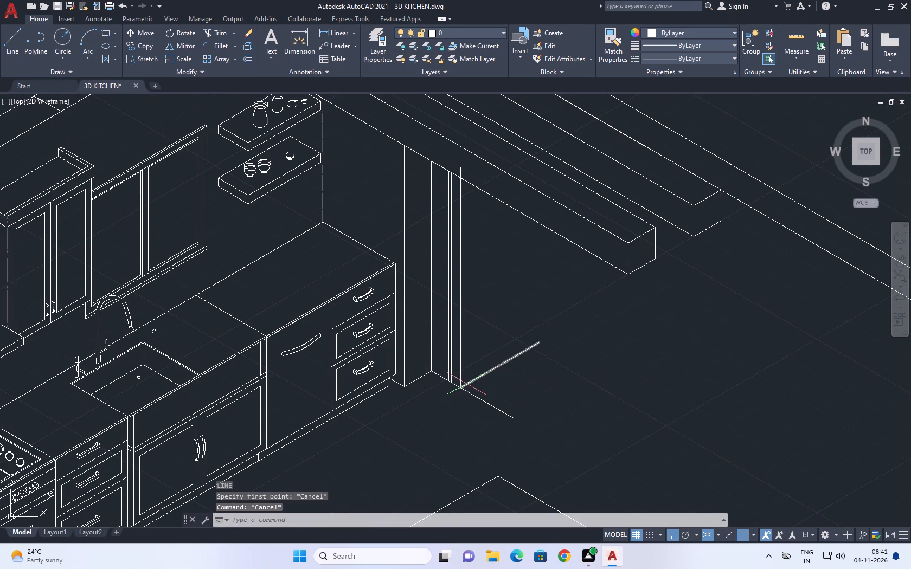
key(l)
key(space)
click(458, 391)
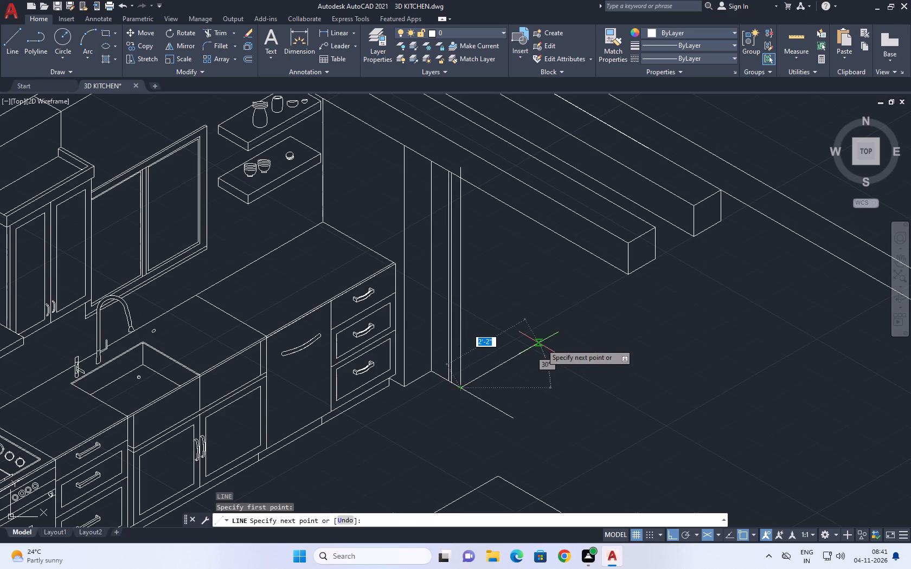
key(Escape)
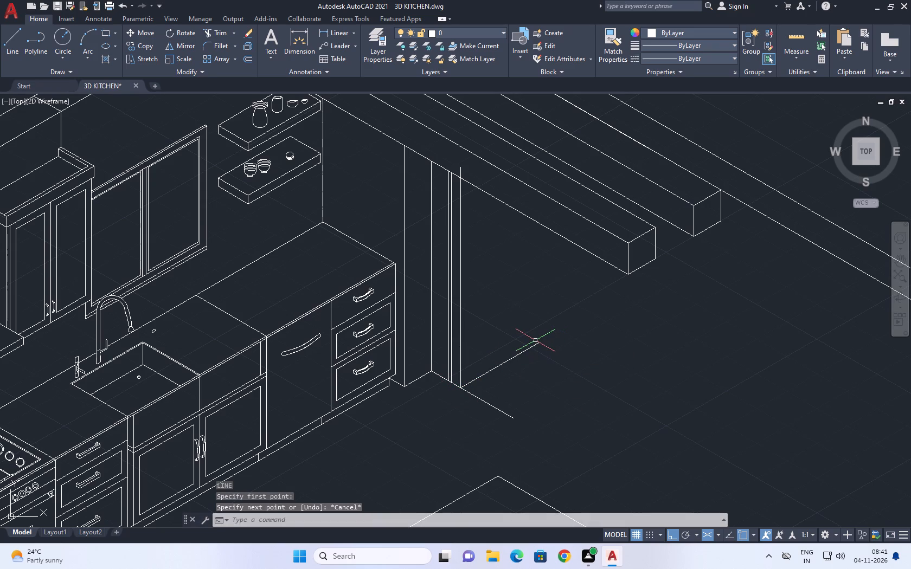
Draw a vertical line on the right isoplane from the far end of the 30° floor line up past the ceiling beam's lower edge.
text(L)
key(space)
click(538, 343)
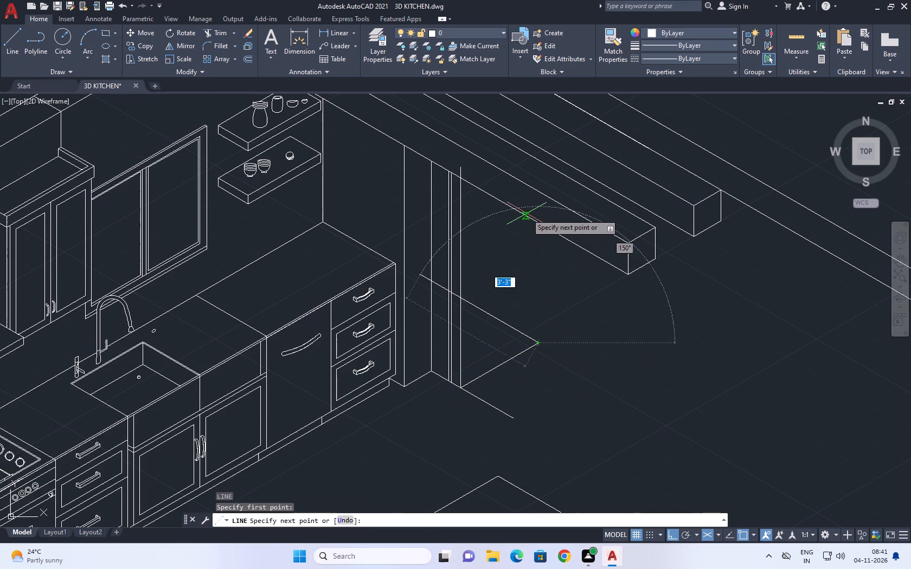
key(F5)
click(540, 178)
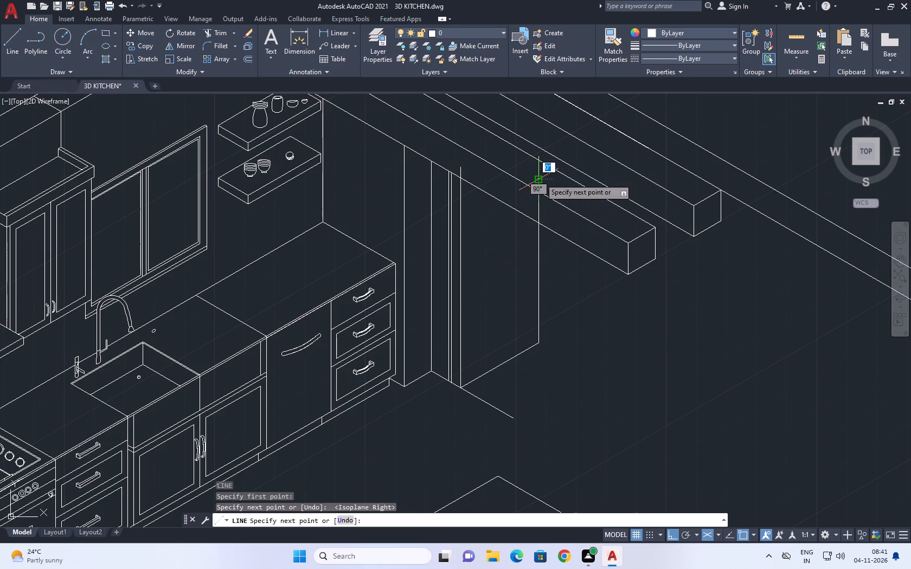
key(Escape)
Trim the tops of the new vertical line and the outermost original panel line at the ceiling beam's lower edge.
text(TR)
key(space)
click(528, 204)
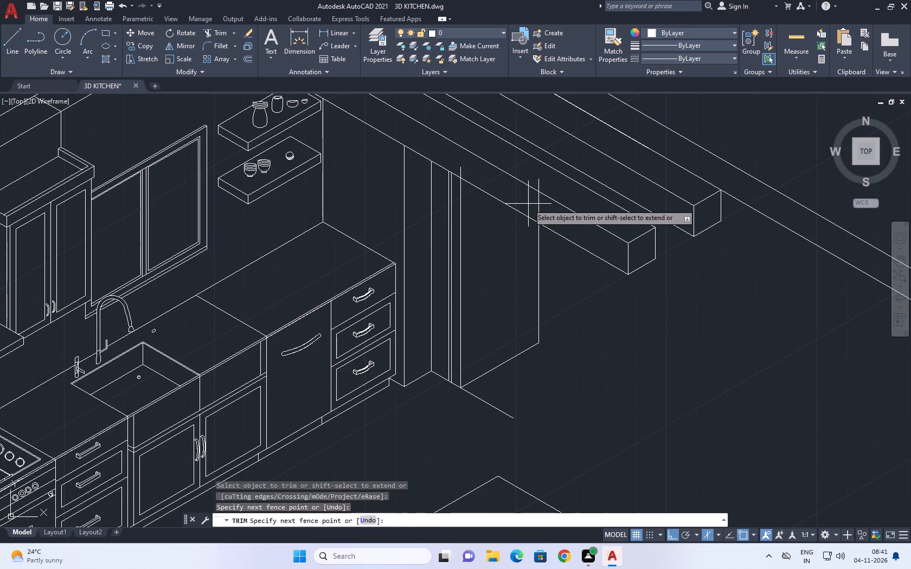
click(549, 210)
click(553, 186)
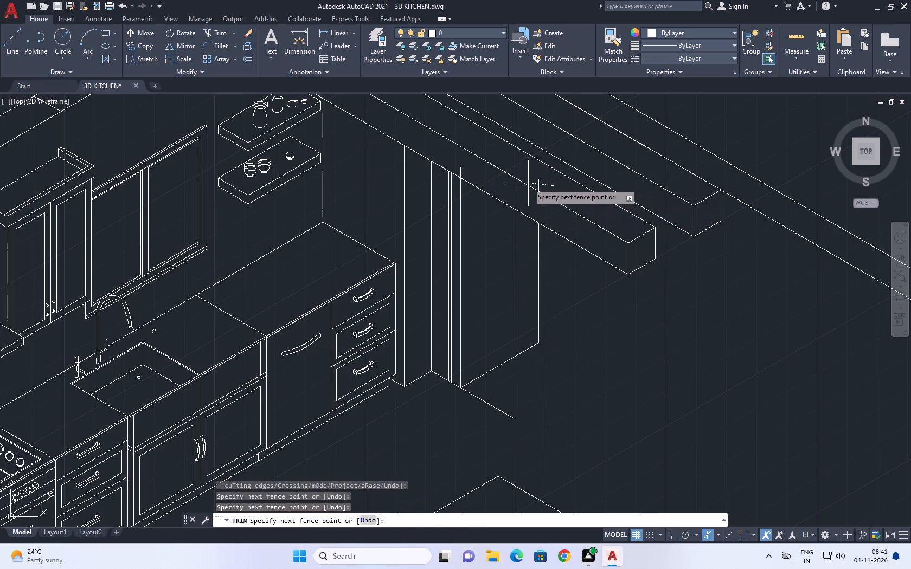
click(528, 183)
click(461, 172)
key(space)
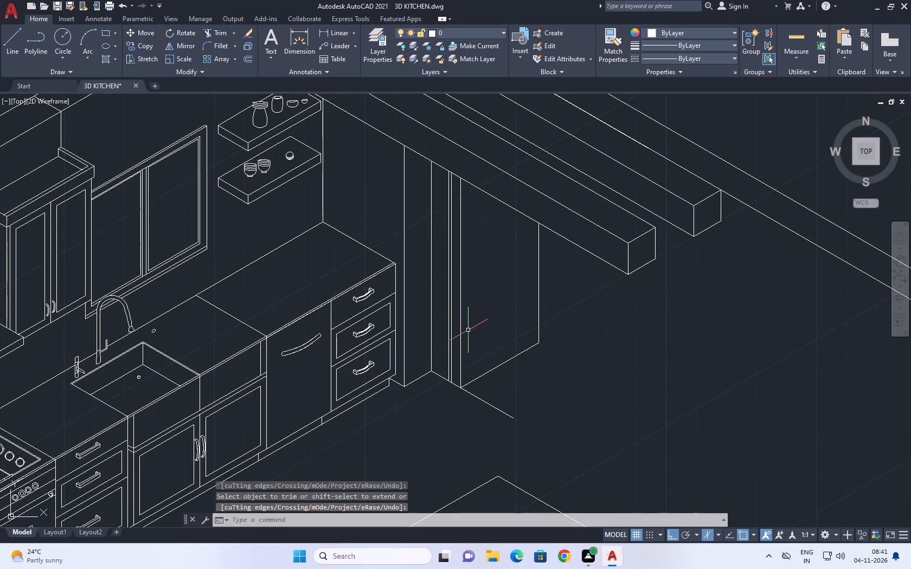
Copy the panel's 30° bottom line straight down at distances of 3" and 4".
middle_drag(467, 331, 469, 340)
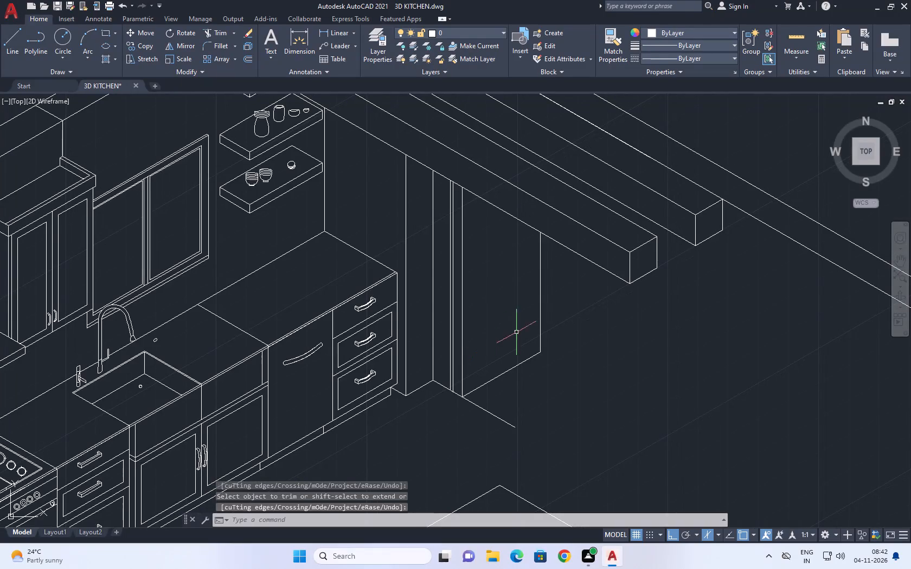
middle_drag(469, 403, 459, 372)
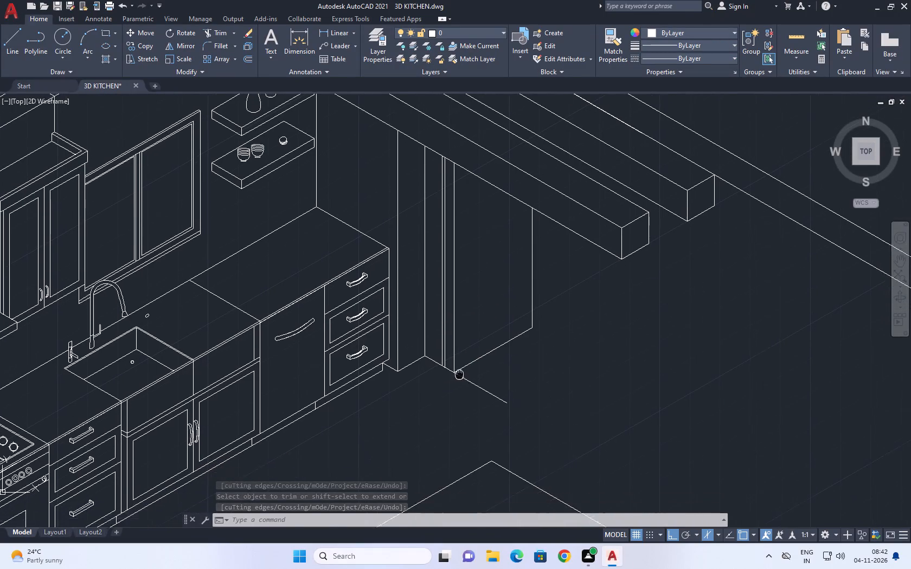
middle_drag(459, 372, 452, 332)
middle_drag(435, 328, 439, 341)
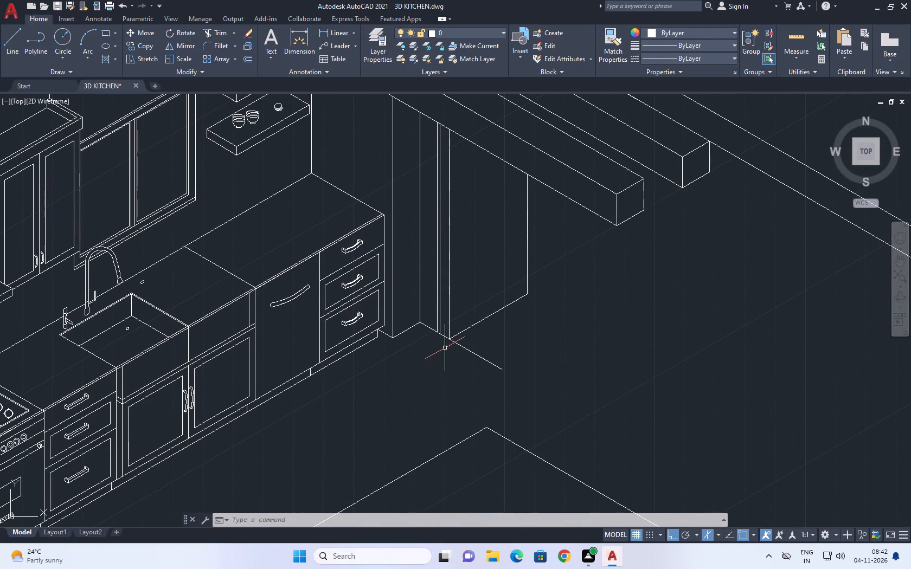
scroll(439, 351, up, 1)
drag(495, 323, 492, 318)
click(478, 300)
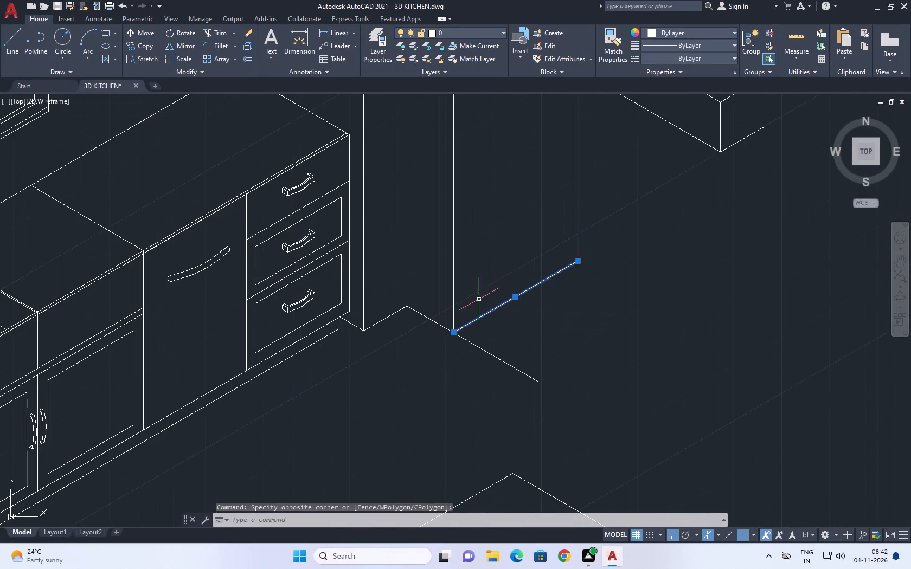
middle_drag(512, 304, 492, 323)
key(c)
key(o)
key(space)
click(477, 356)
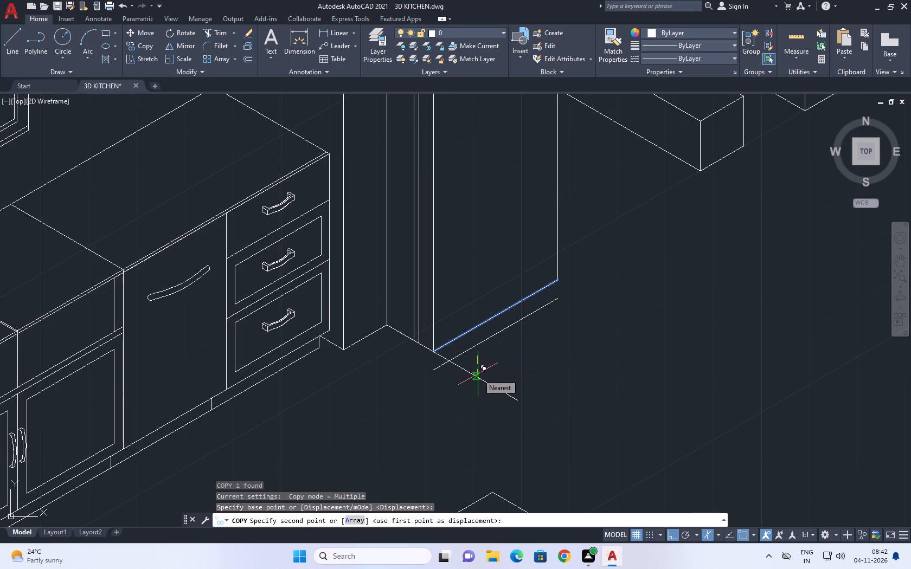
key(3)
key(Return)
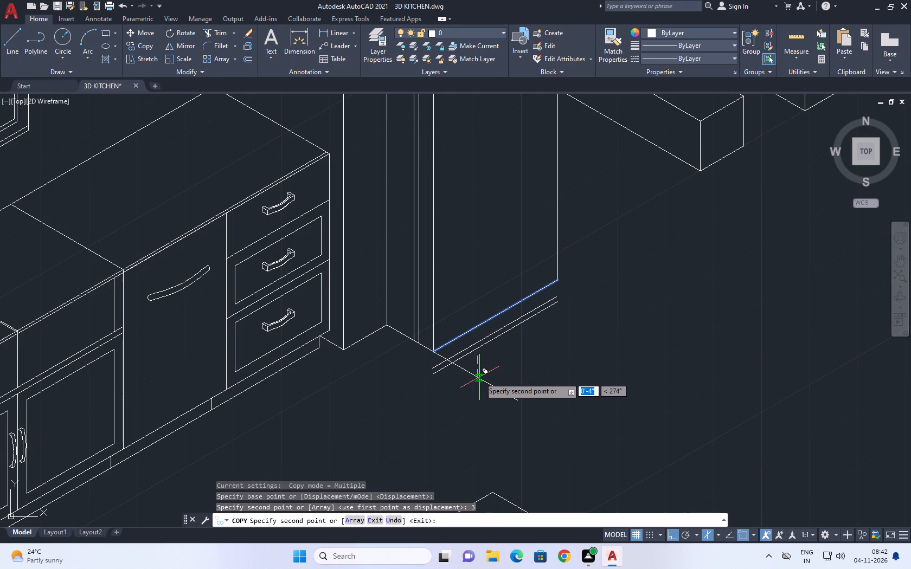
key(4)
key(Return)
key(Escape)
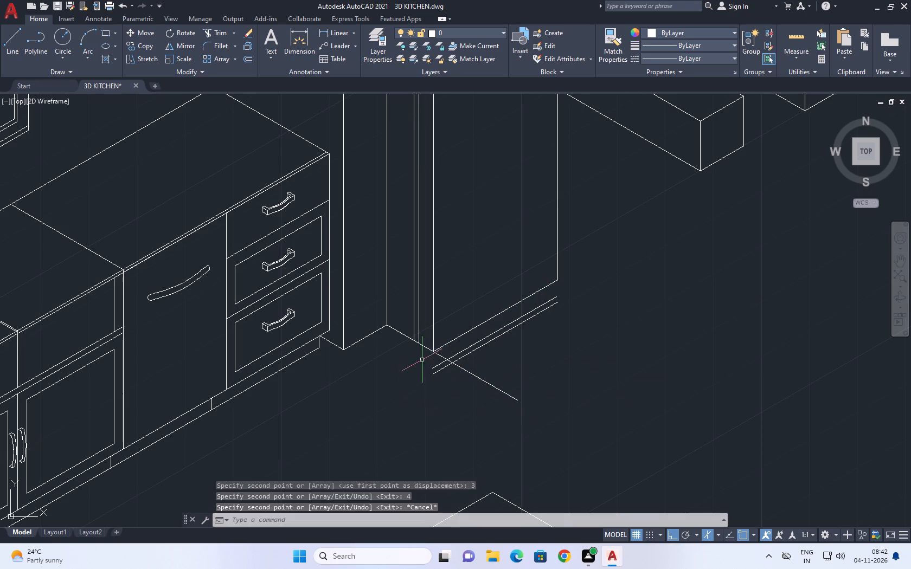
Fillet the 3" and 4" bottom line copies with the two closely spaced verticals to form nested sharp corners, using radius 0.
middle_drag(422, 333, 422, 338)
key(f)
key(space)
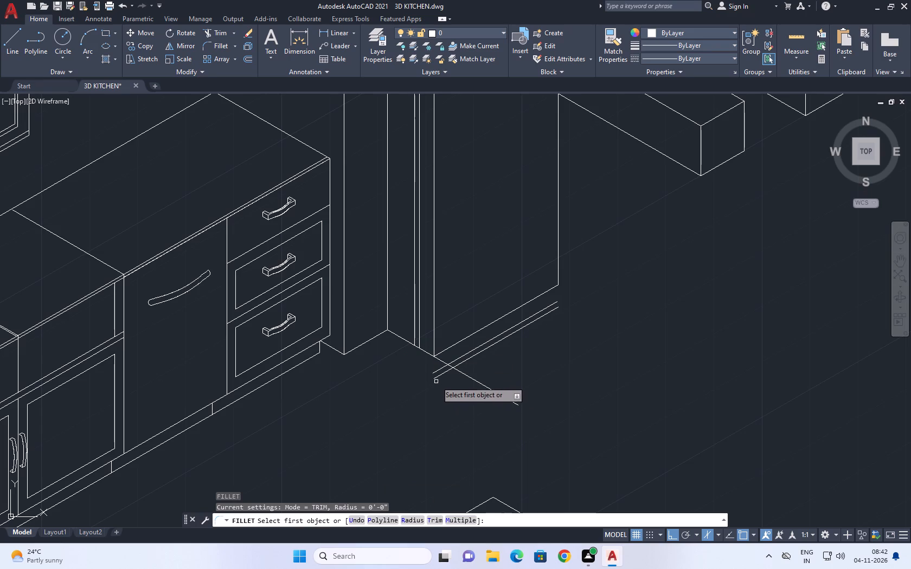
click(435, 372)
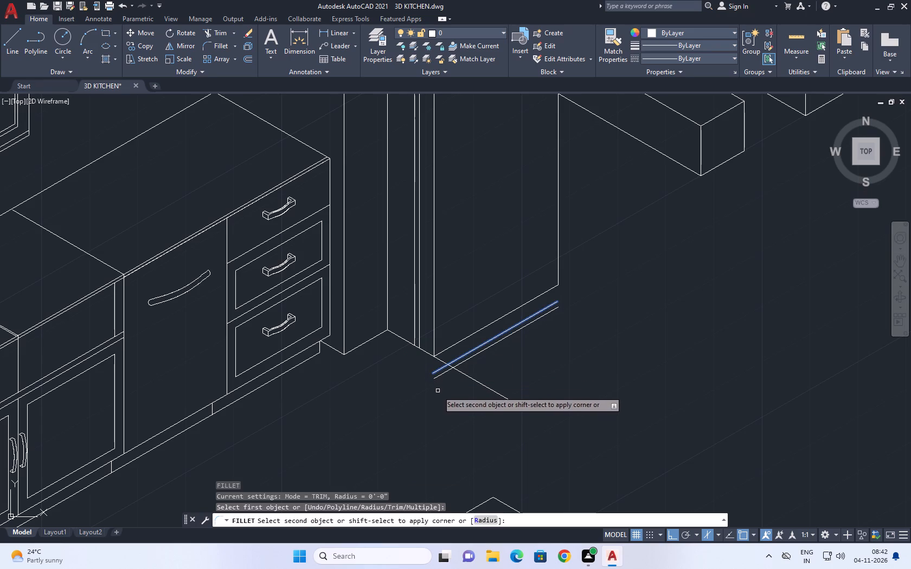
click(421, 337)
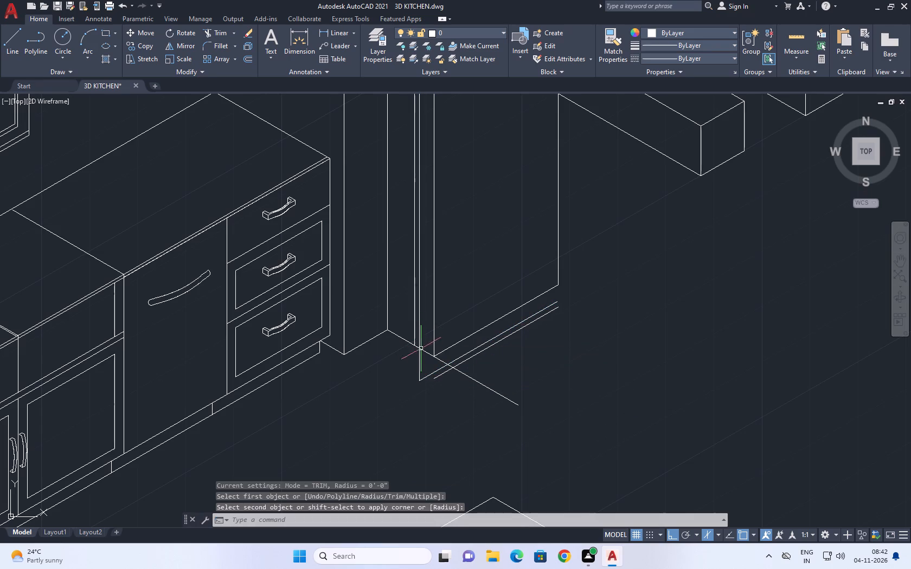
key(space)
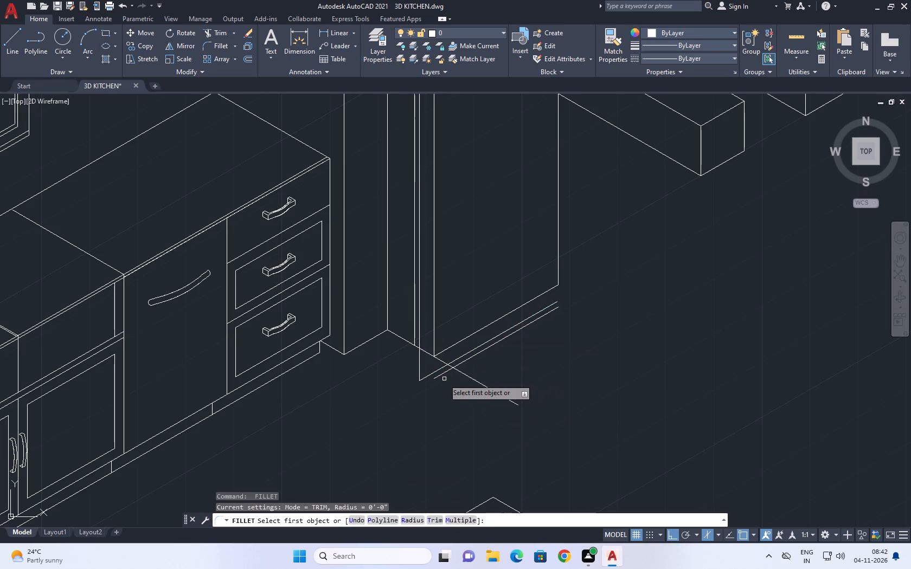
click(440, 376)
click(413, 332)
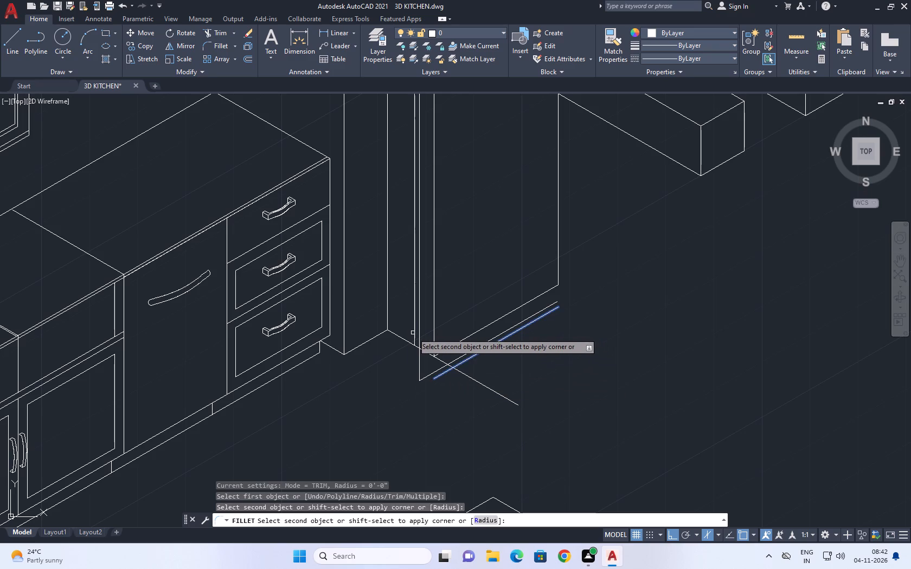
click(414, 333)
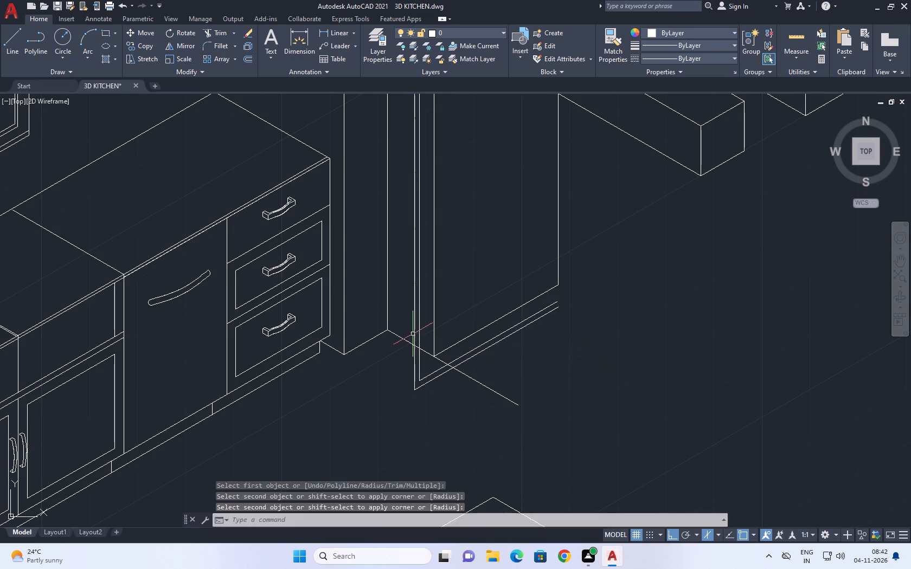
key(space)
key(Escape)
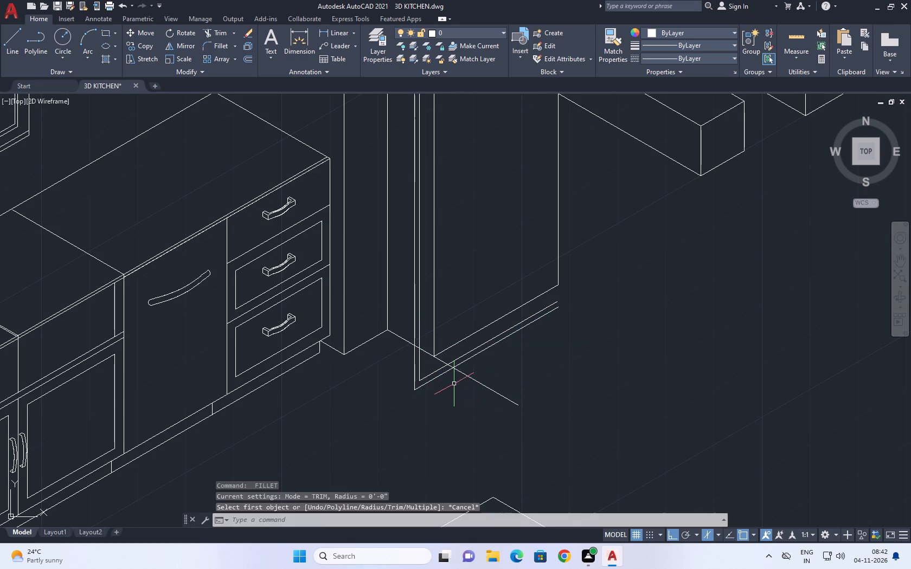
Trim the wall's floor line where it crosses and runs beyond the panel, leaving only the portion between pier and panel.
key(t)
text(R)
key(space)
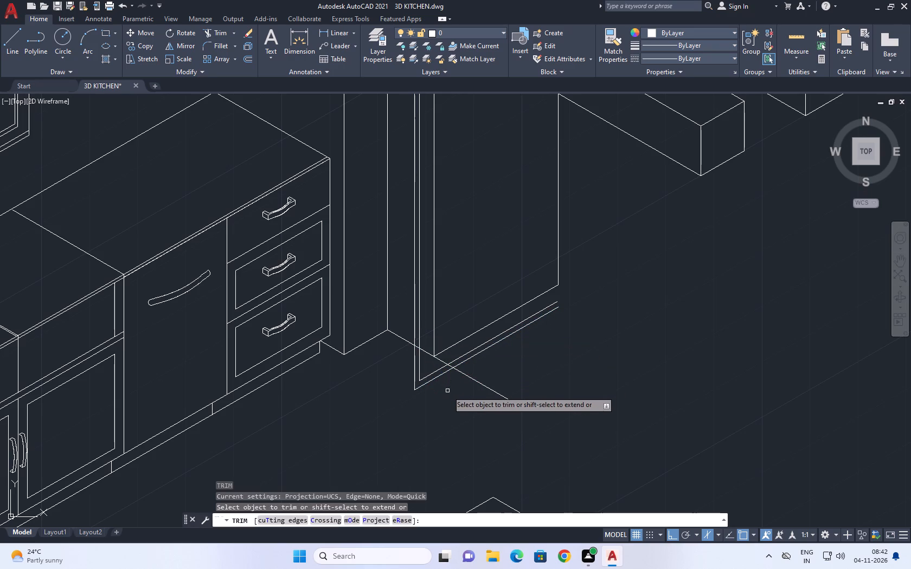
click(473, 382)
scroll(445, 365, up, 3)
click(445, 362)
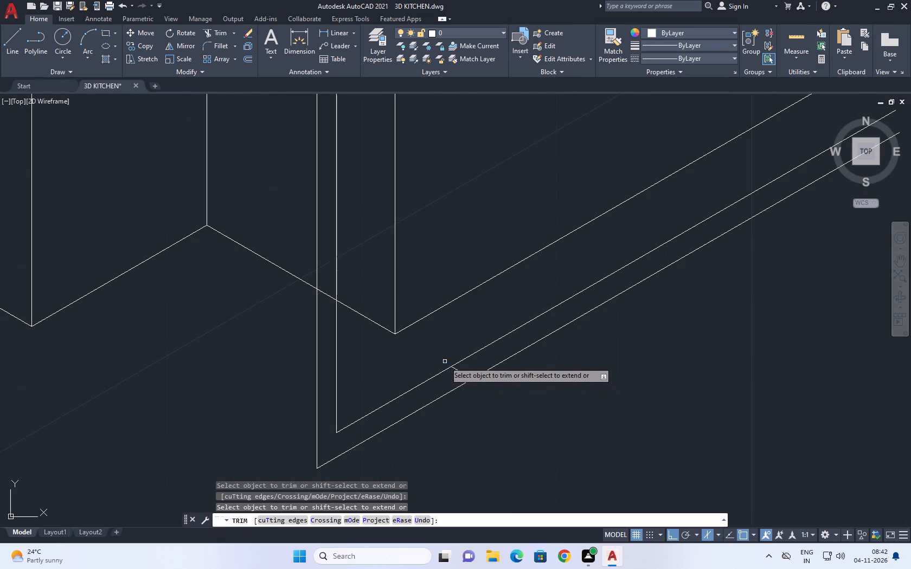
click(460, 371)
click(378, 329)
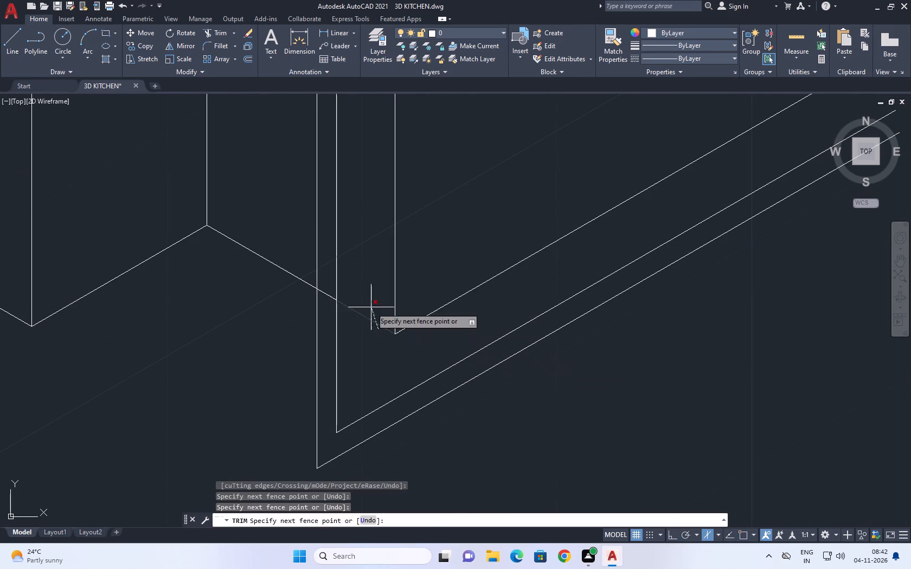
click(370, 304)
click(324, 297)
click(327, 288)
scroll(322, 314, down, 5)
key(space)
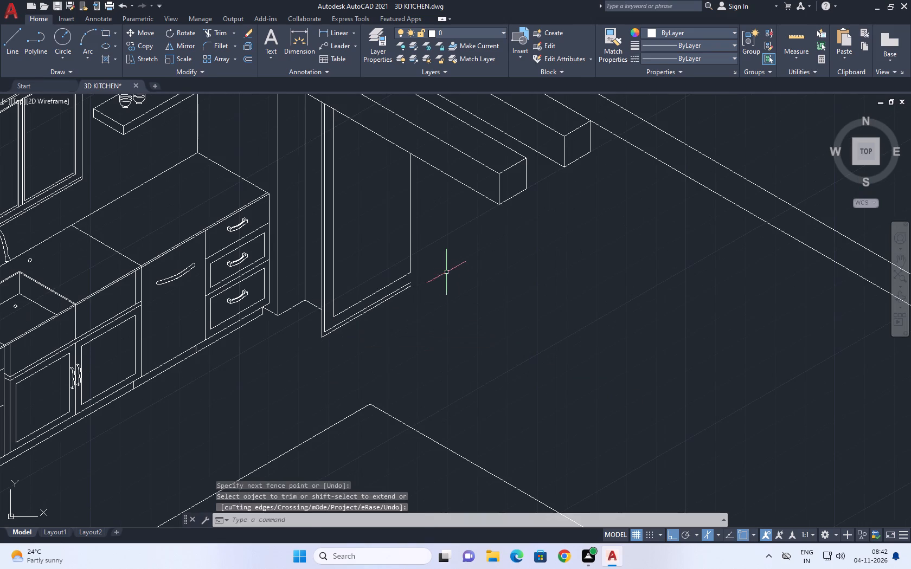
Move the whole framed panel straight up about 1'-2" from its bottom outer corner, keeping it in line with the existing vertical.
drag(422, 254, 417, 260)
drag(399, 357, 399, 364)
click(343, 261)
click(318, 270)
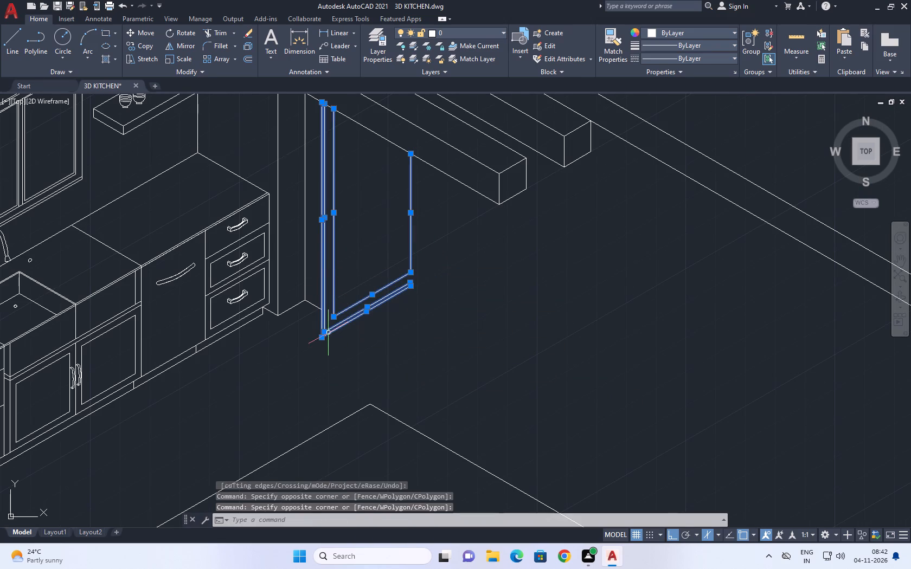
scroll(325, 337, up, 3)
middle_drag(294, 339, 368, 331)
key(m)
key(space)
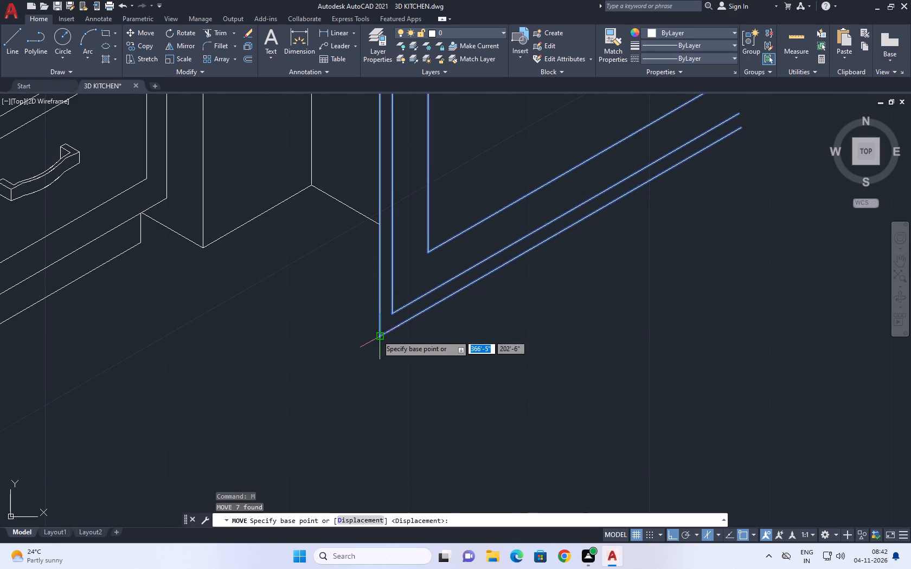
click(376, 339)
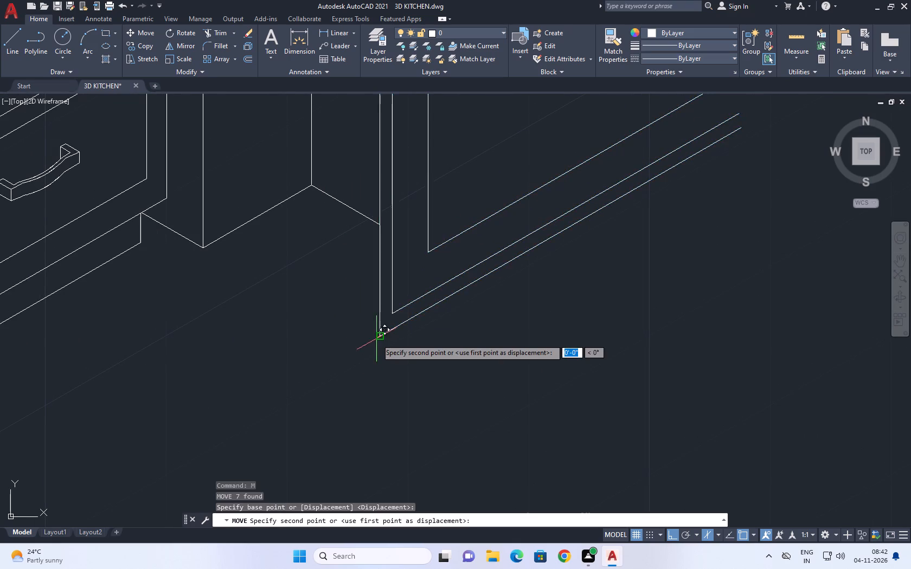
middle_drag(375, 178, 396, 318)
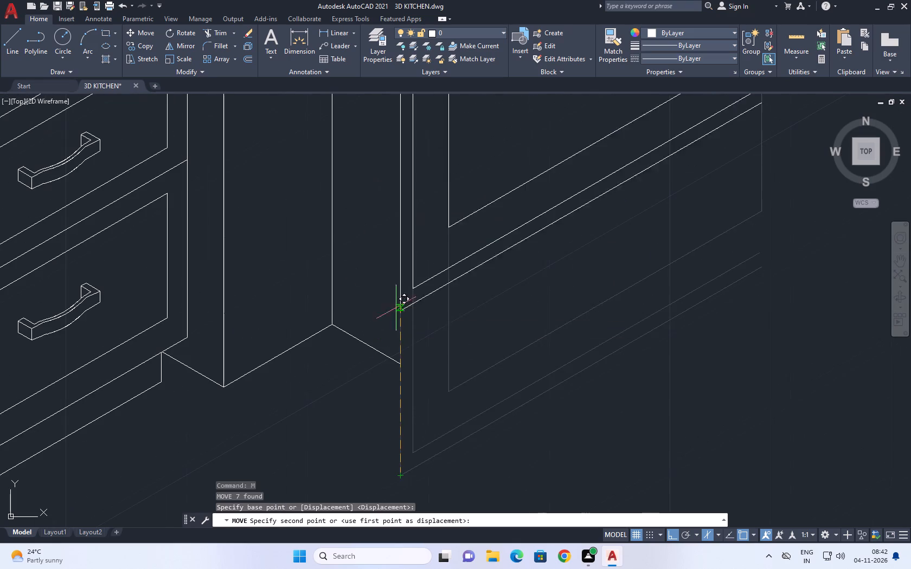
click(393, 290)
middle_drag(390, 311, 400, 328)
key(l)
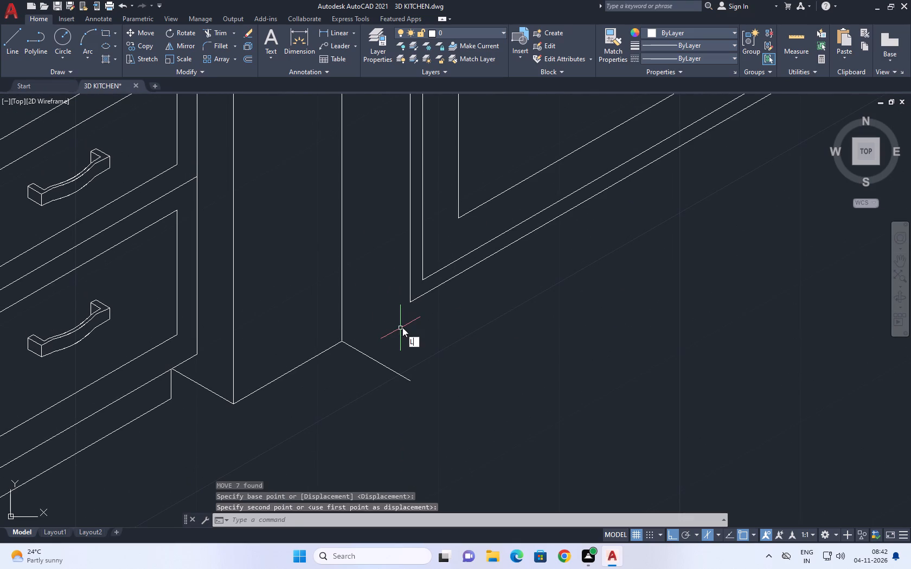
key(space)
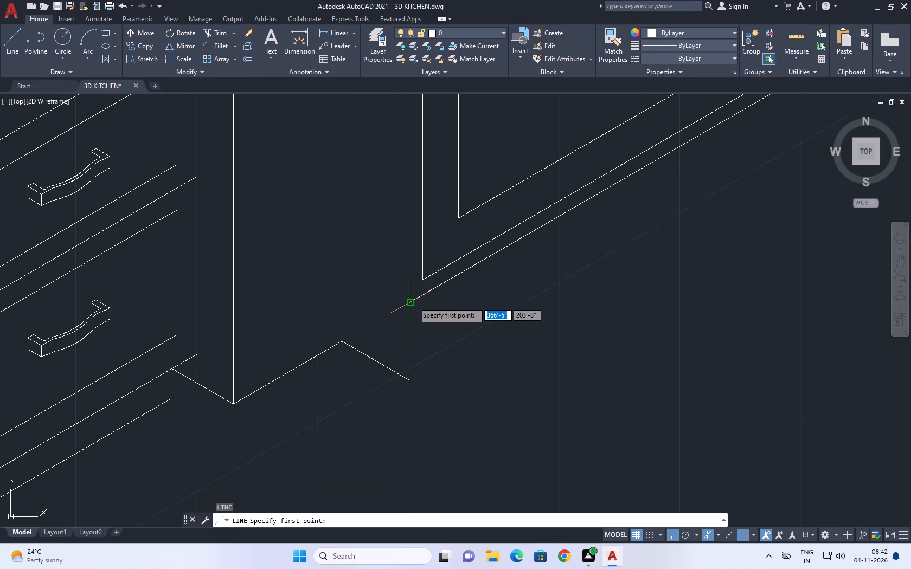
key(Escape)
Delete the short floor line between the wall pier and the raised panel.
scroll(438, 326, down, 3)
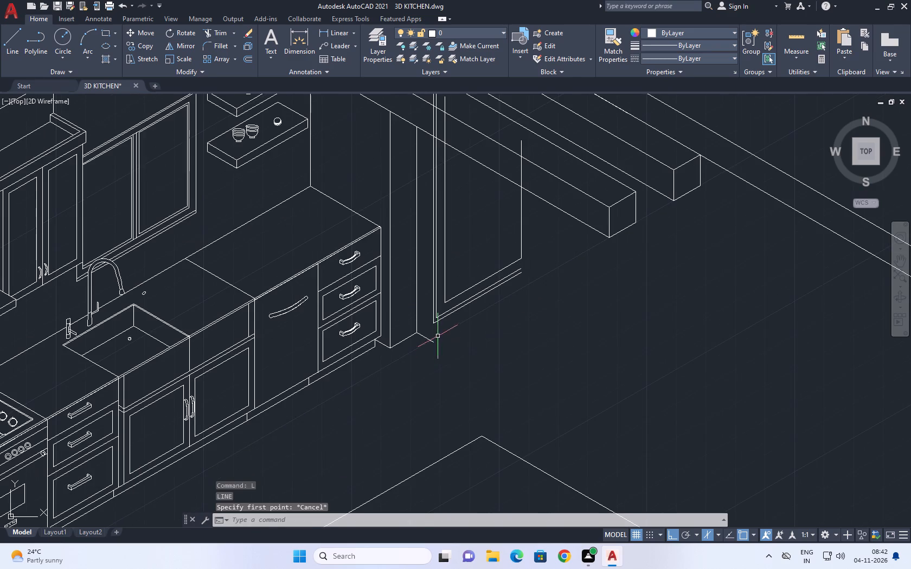
click(438, 336)
click(424, 351)
key(Delete)
Trim all four panel verticals where they run over and above the front ceiling beam, ending them at its lower edge.
middle_drag(465, 303, 445, 403)
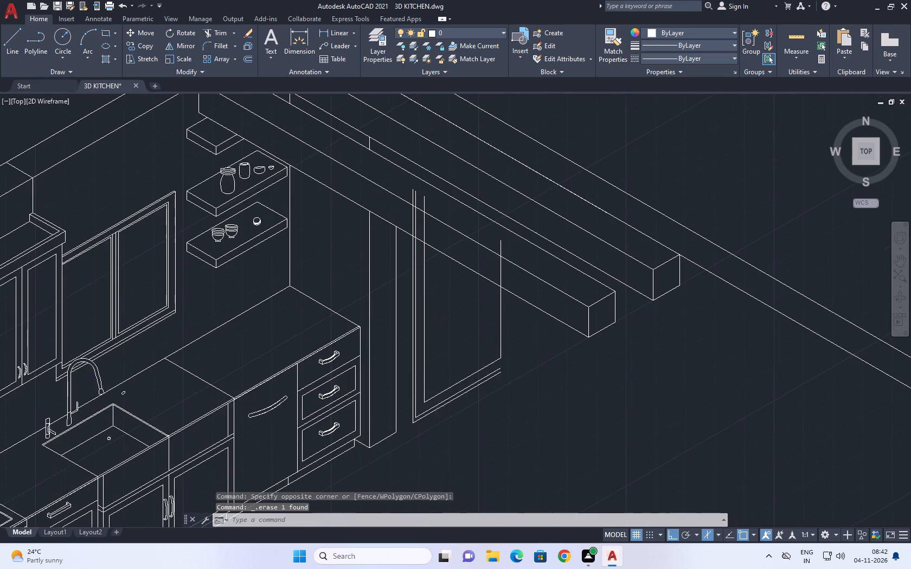
key(t)
key(r)
key(space)
scroll(417, 230, up, 2)
click(384, 200)
click(434, 247)
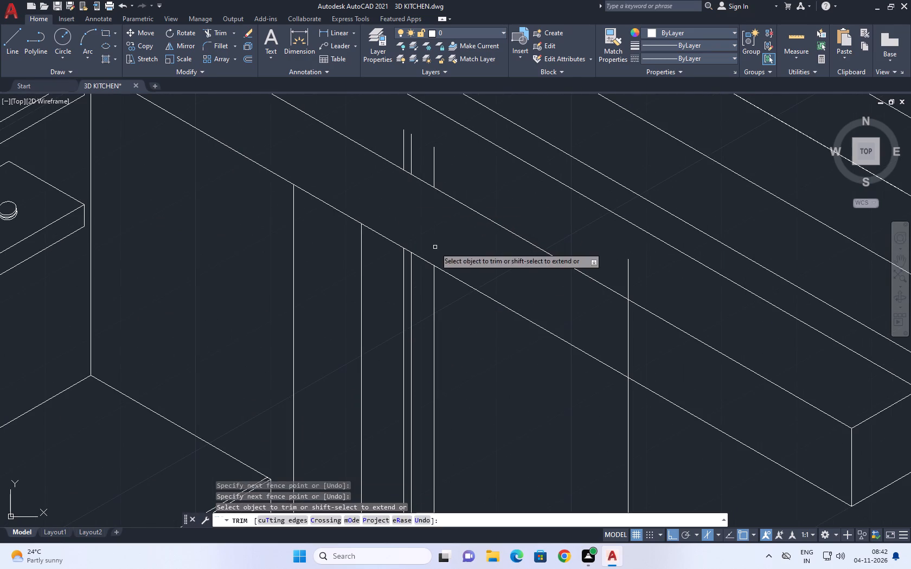
click(389, 132)
drag(441, 158, 444, 163)
click(616, 258)
drag(649, 282, 651, 287)
drag(653, 353, 631, 343)
click(580, 313)
scroll(534, 259, down, 3)
click(563, 282)
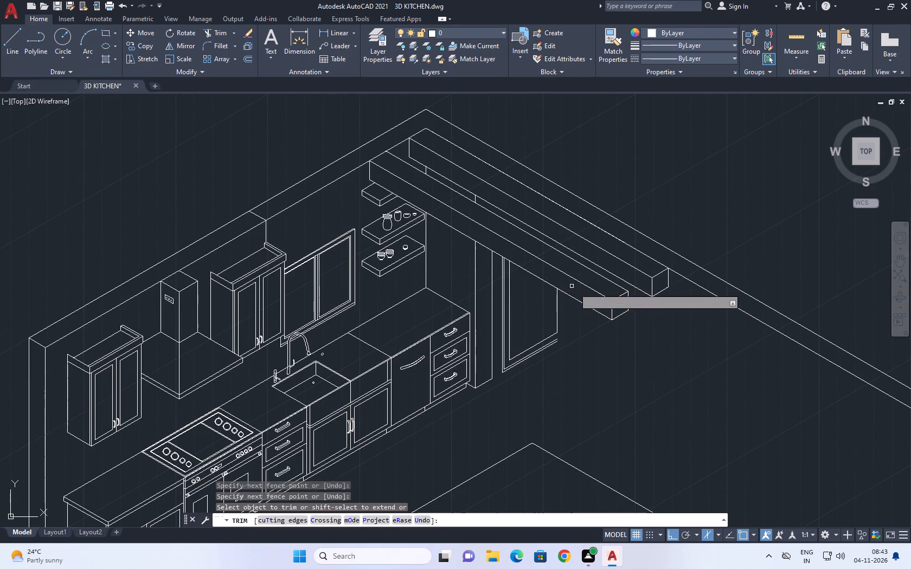
key(space)
Copy the panel's far vertical line outward along the 30° direction at distances of 3" and 4".
scroll(566, 338, up, 4)
click(544, 258)
drag(458, 277, 446, 278)
middle_drag(518, 261, 497, 299)
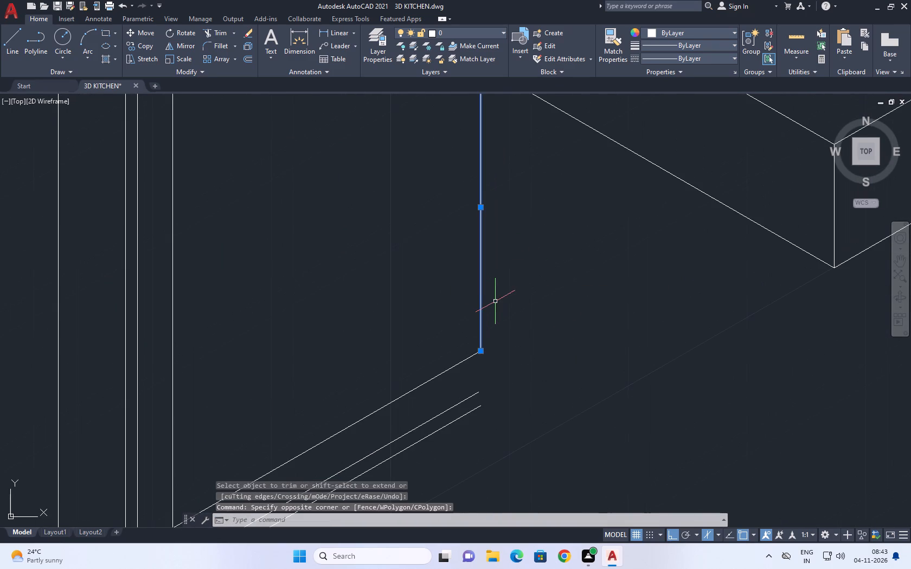
key(c)
key(o)
key(space)
click(499, 278)
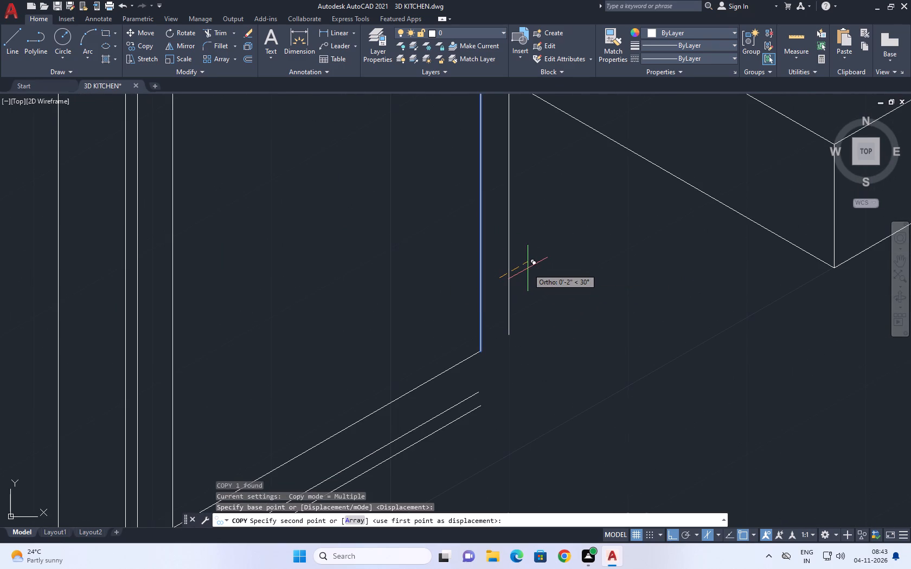
key(3)
key(Return)
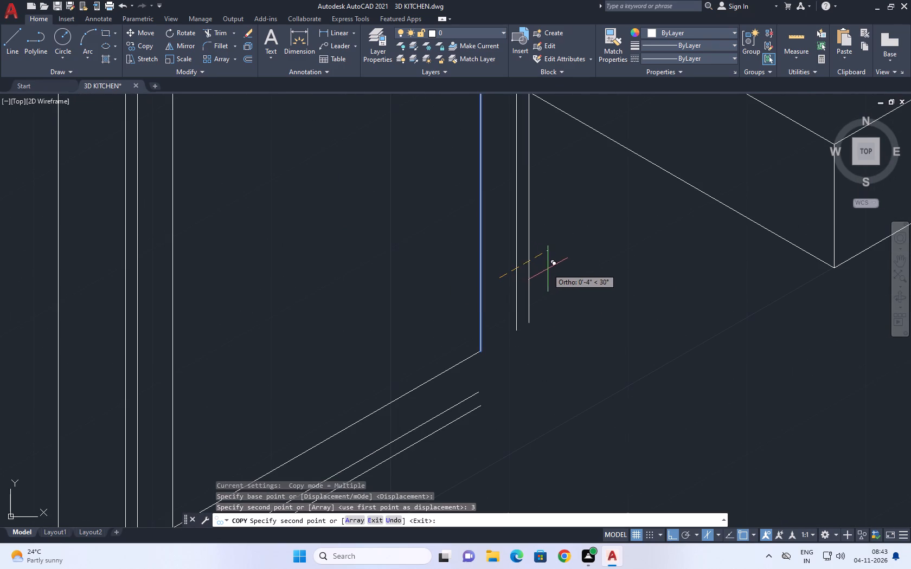
key(4)
key(Return)
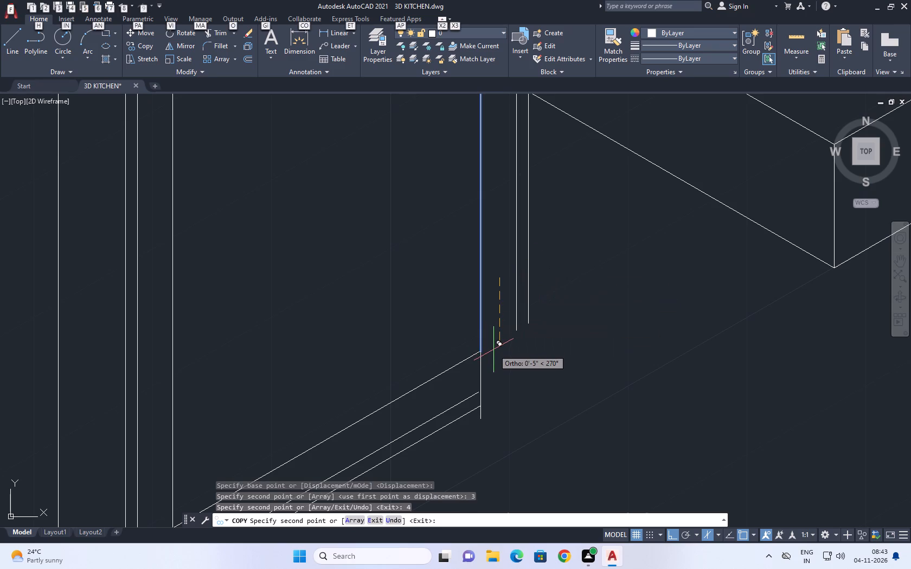
key(Escape)
key(Escape)
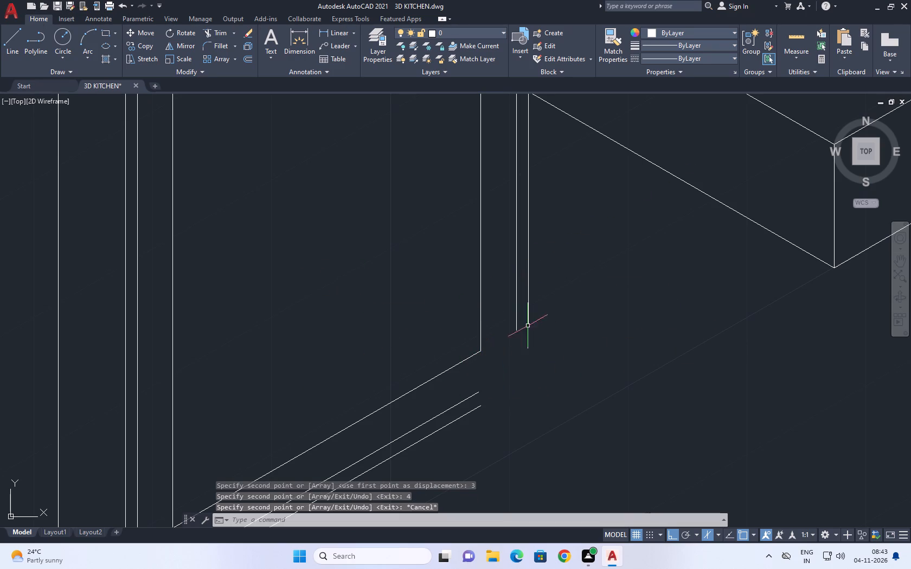
Fillet the two outer bottom lines with the 3" and 4" vertical copies at radius 0 to close the frame's far corner.
key(f)
key(space)
click(473, 396)
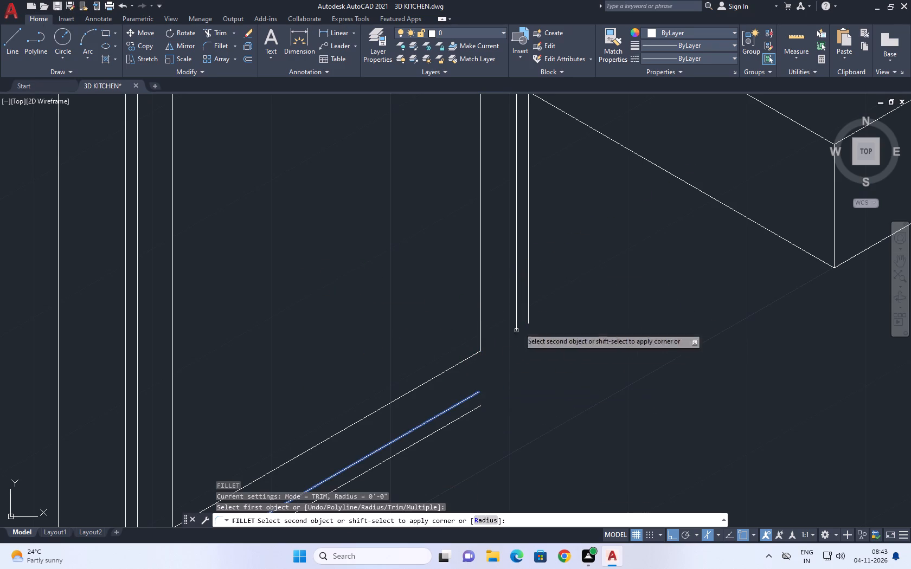
click(518, 322)
click(516, 326)
key(space)
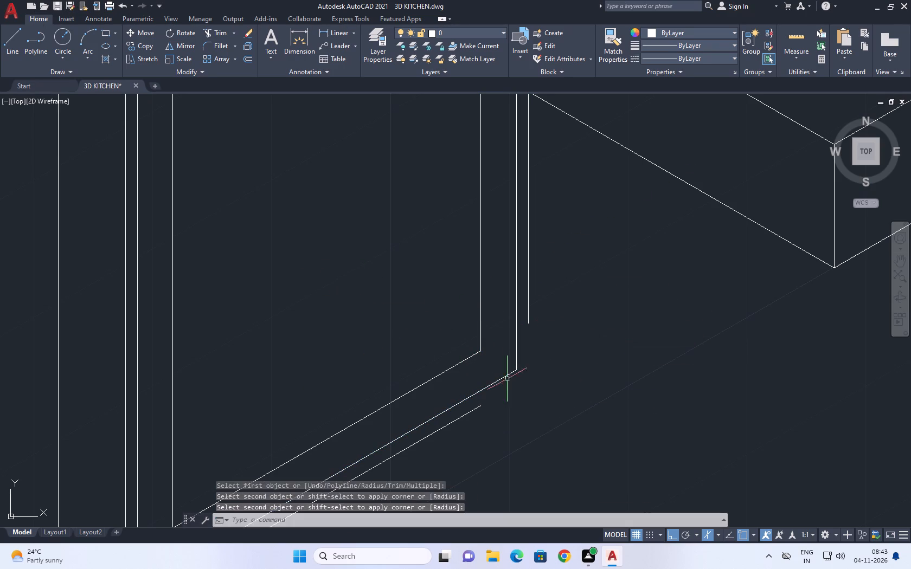
click(478, 408)
click(530, 320)
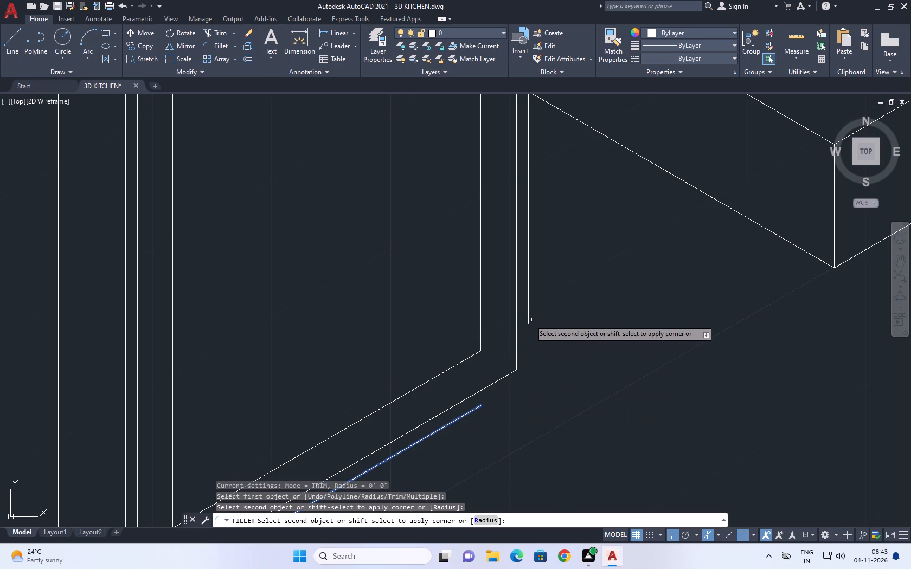
click(529, 320)
scroll(530, 315, down, 4)
scroll(530, 309, up, 2)
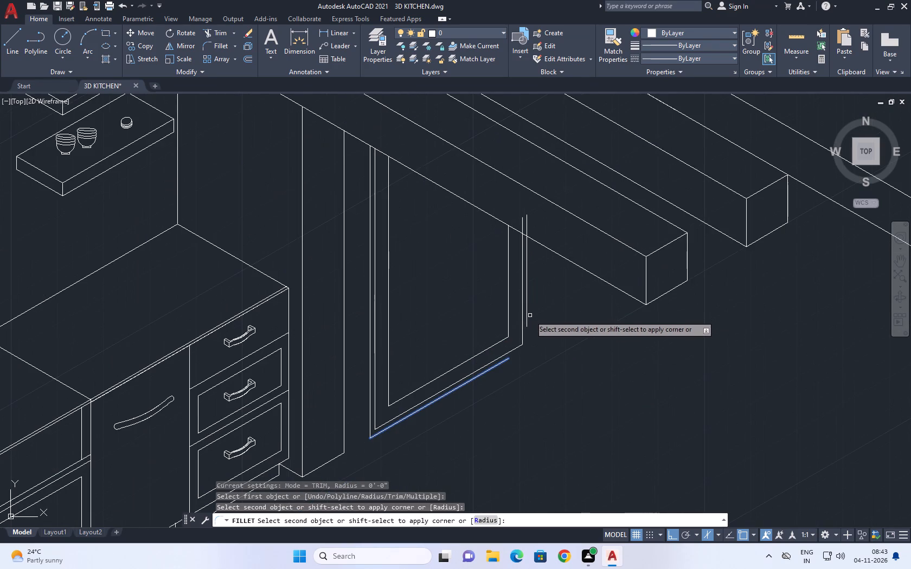
click(528, 324)
Trim the tops of the two new outer verticals at the ceiling beam's lower edge.
middle_drag(510, 193, 510, 247)
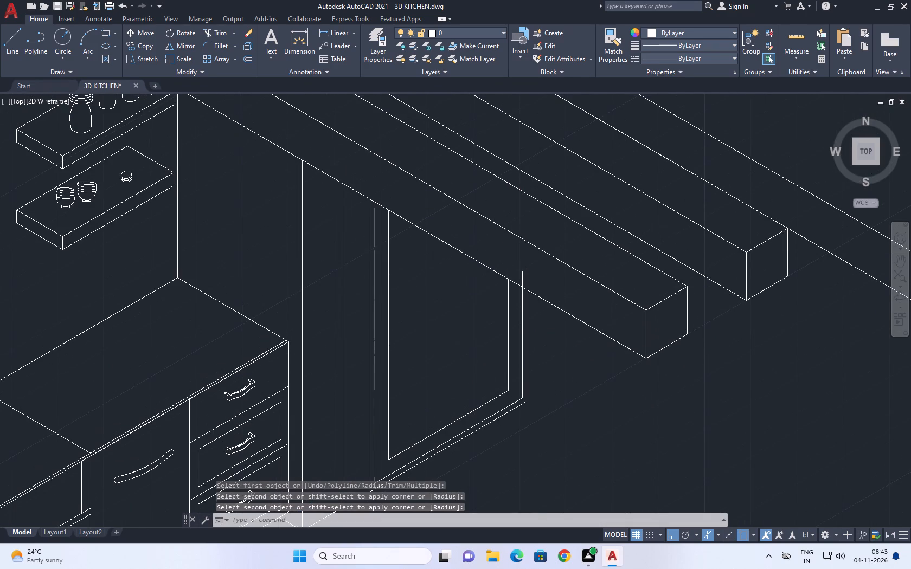
key(t)
key(r)
key(space)
scroll(511, 253, up, 1)
click(541, 305)
click(499, 274)
scroll(520, 276, down, 4)
key(space)
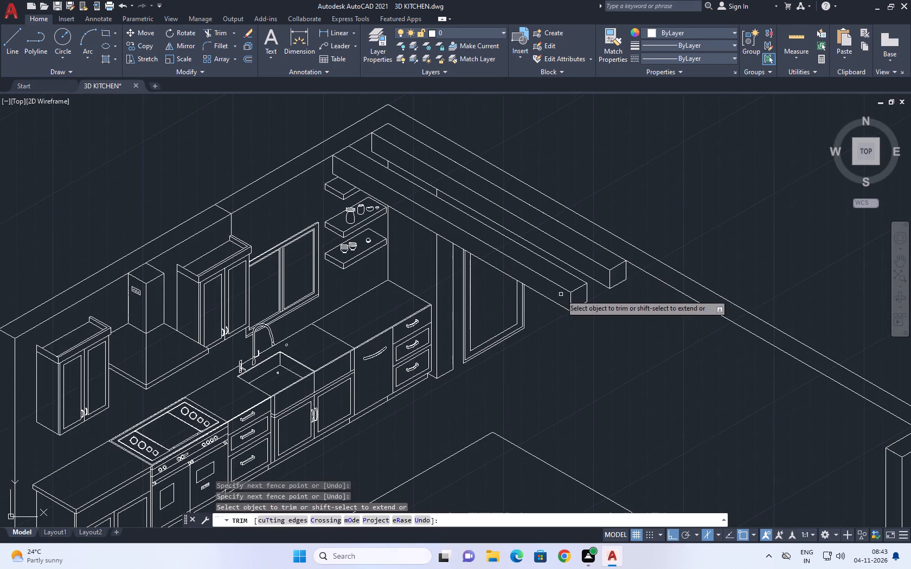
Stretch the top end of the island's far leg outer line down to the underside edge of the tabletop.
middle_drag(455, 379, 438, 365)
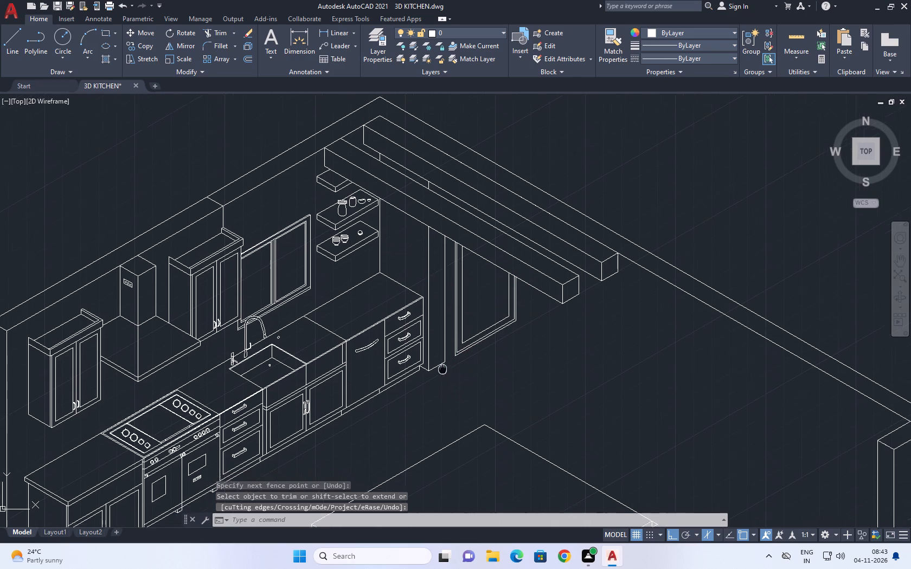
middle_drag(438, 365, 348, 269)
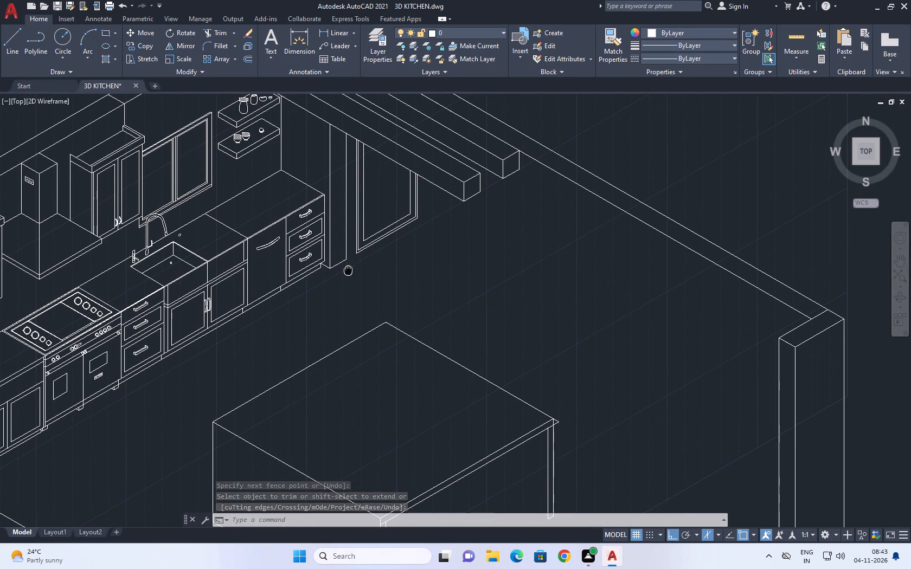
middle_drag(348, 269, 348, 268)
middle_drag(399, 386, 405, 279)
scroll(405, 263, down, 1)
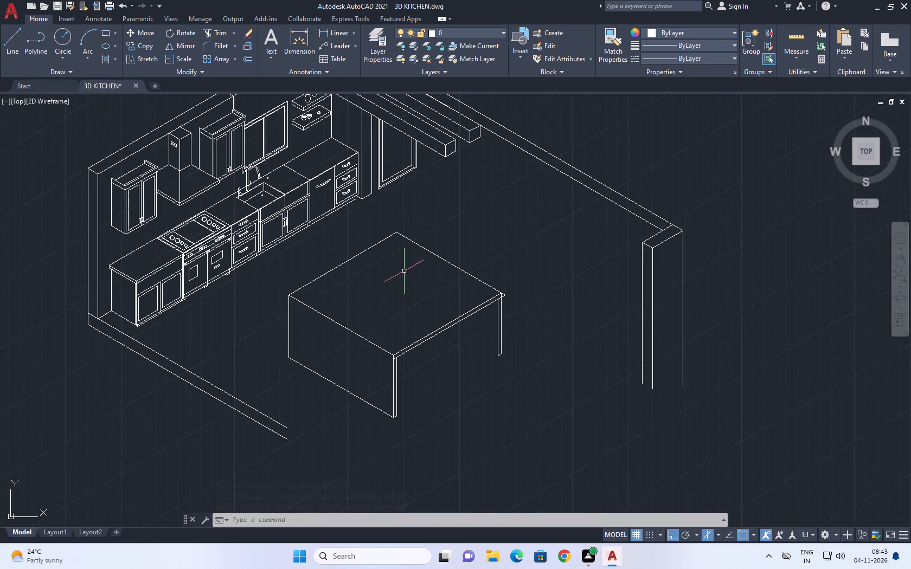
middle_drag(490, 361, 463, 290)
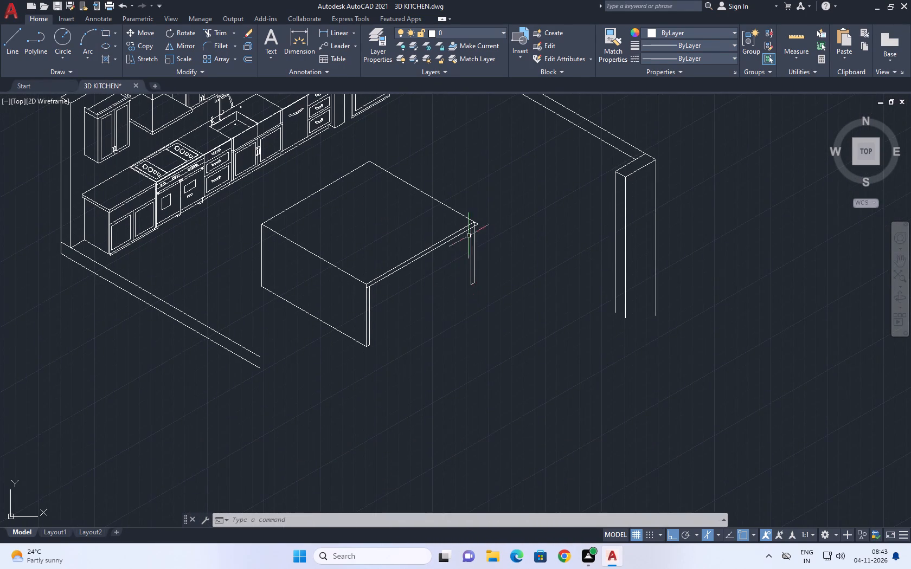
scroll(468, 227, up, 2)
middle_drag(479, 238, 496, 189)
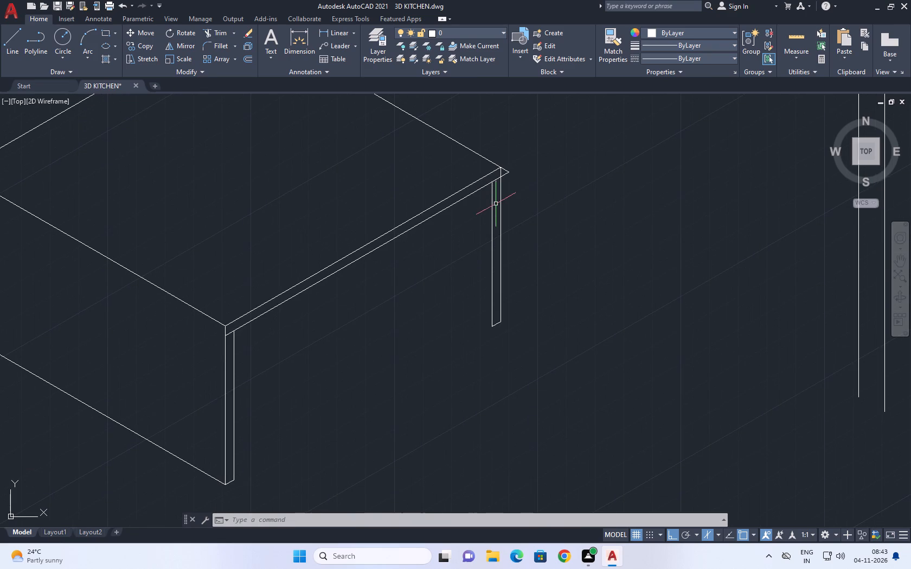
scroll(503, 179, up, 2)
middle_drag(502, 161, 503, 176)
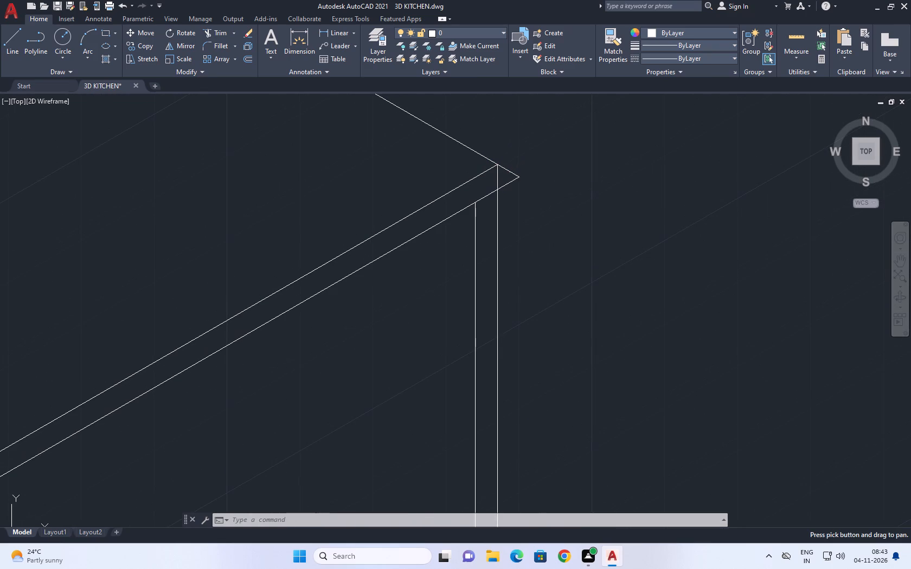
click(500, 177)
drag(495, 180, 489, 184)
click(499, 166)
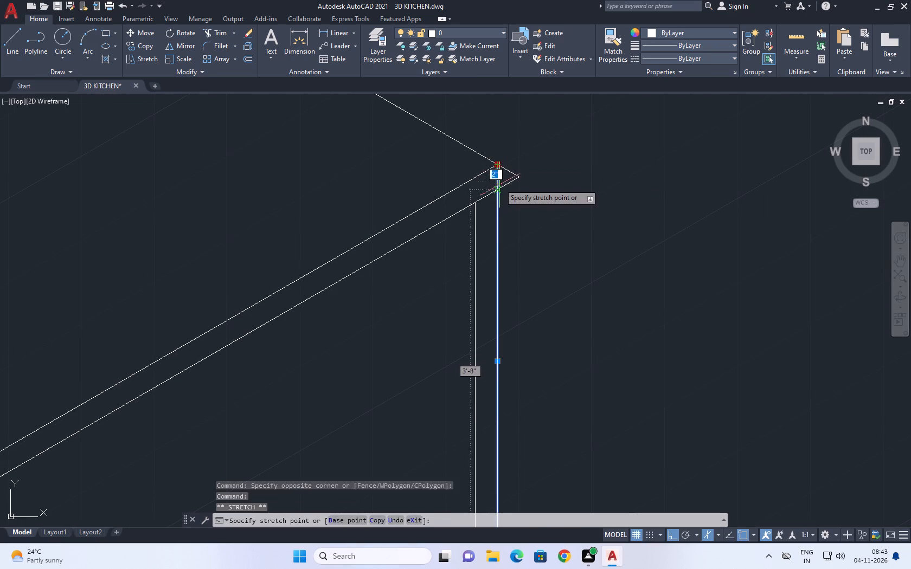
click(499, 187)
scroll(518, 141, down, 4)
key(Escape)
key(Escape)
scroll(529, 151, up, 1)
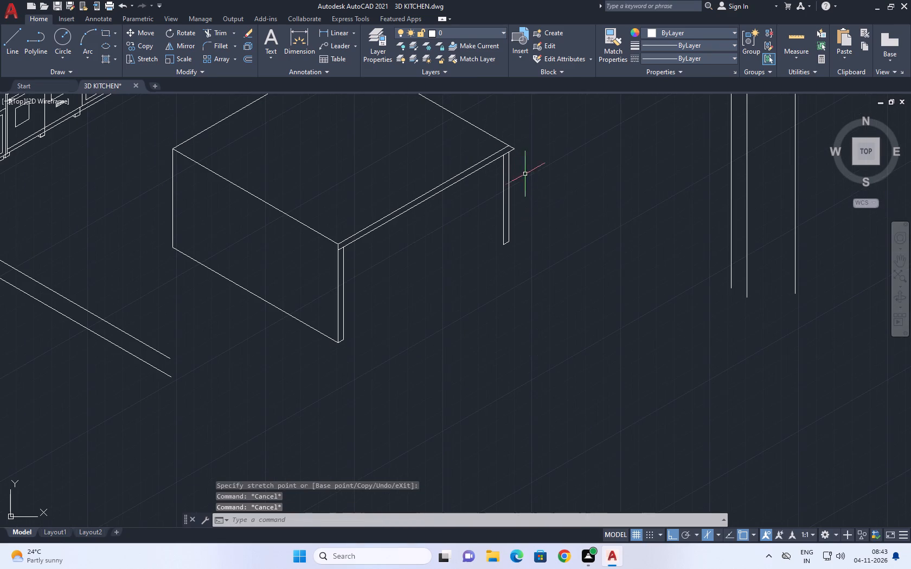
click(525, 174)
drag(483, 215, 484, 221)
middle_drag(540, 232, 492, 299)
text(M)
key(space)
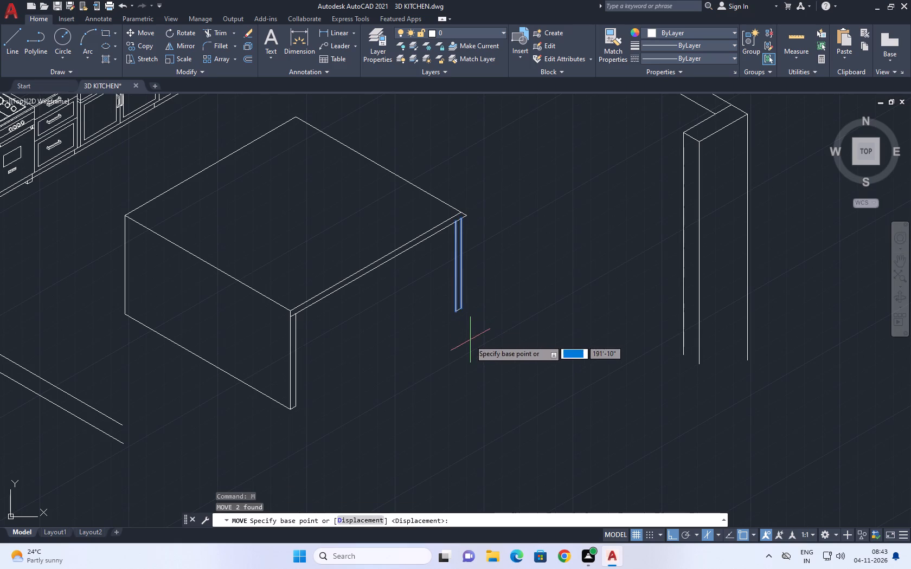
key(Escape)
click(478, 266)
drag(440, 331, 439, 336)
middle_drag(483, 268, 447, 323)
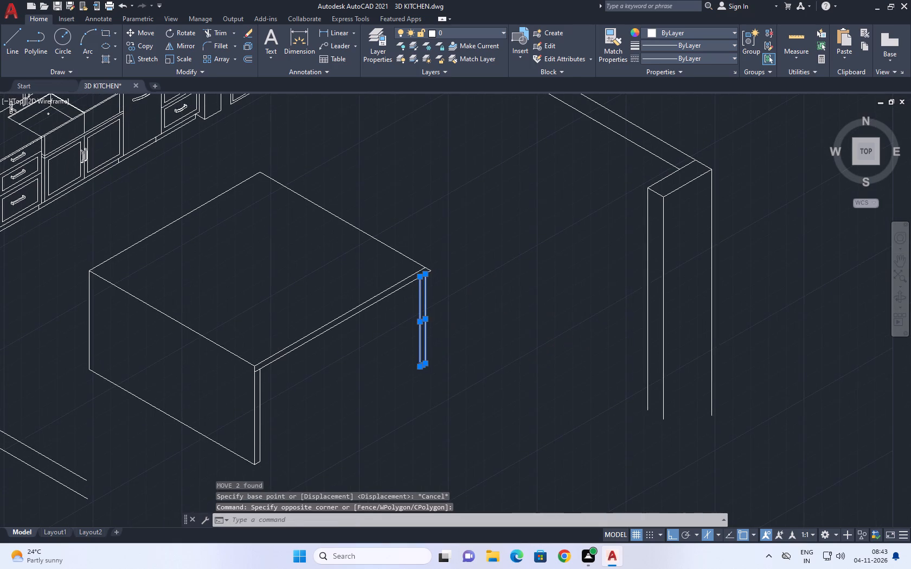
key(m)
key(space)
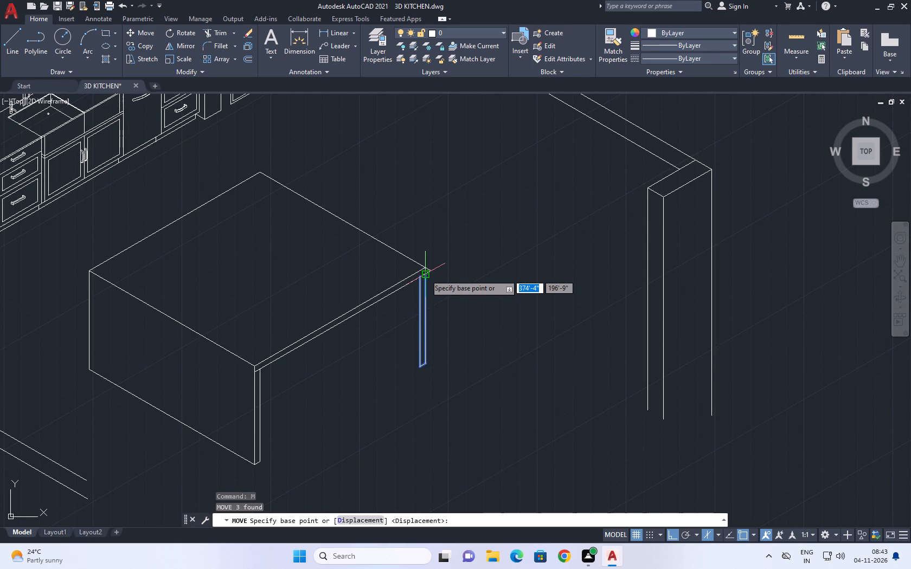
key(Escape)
Extend both vertical lines of the island's far leg up to the tabletop's upper front edge.
scroll(427, 279, up, 2)
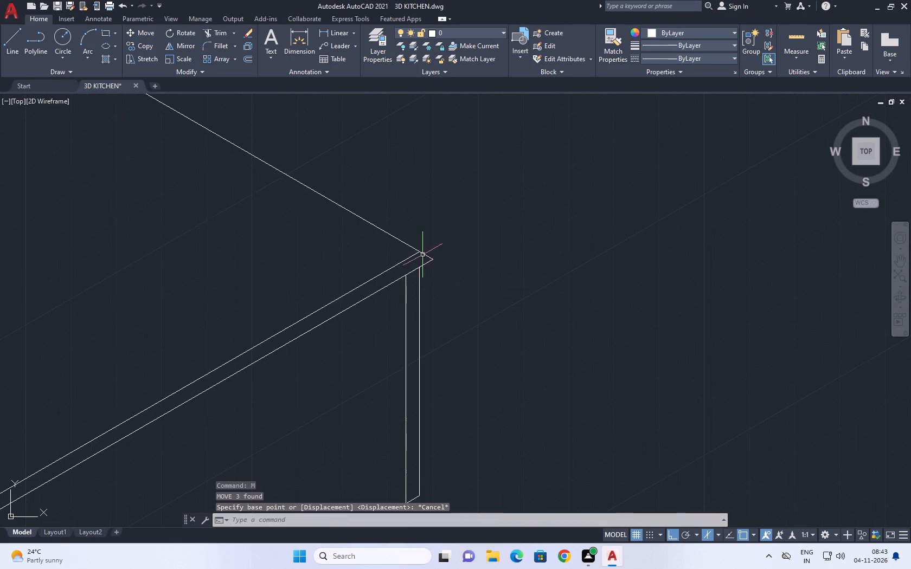
middle_drag(423, 250, 430, 268)
key(e)
key(x)
key(space)
drag(441, 310, 432, 316)
click(382, 338)
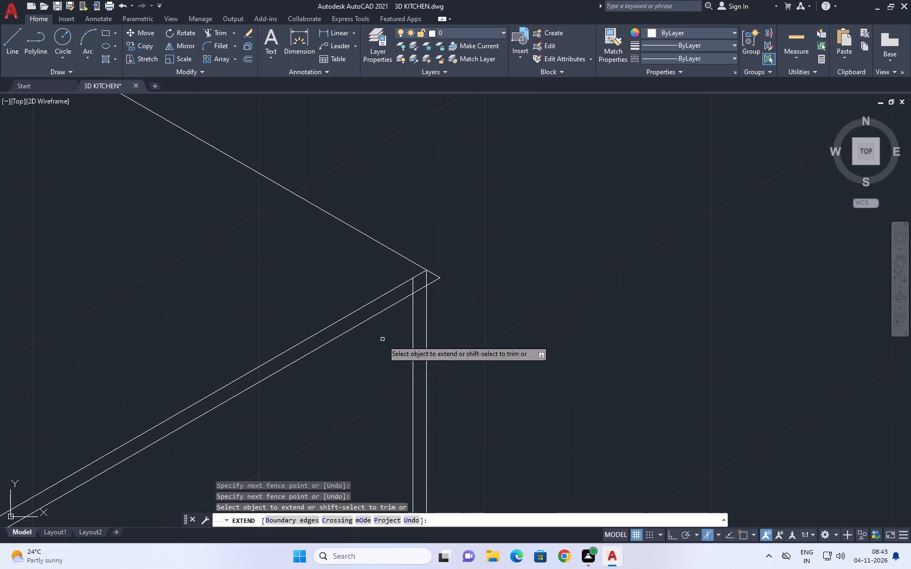
key(Escape)
Trim the overlapping line ends where the island's far leg meets the tabletop's edge and underside.
text(TR)
key(space)
click(432, 268)
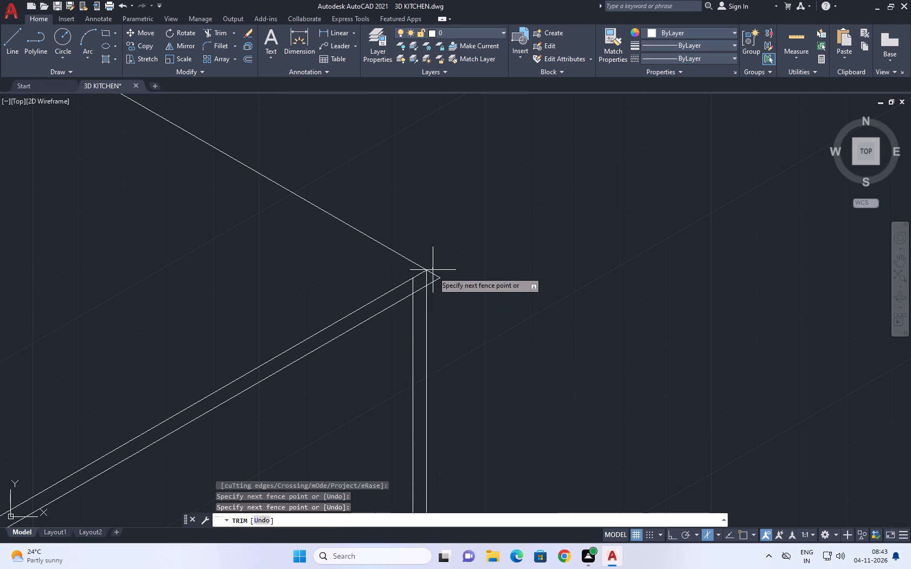
drag(433, 305, 434, 310)
scroll(445, 280, down, 2)
scroll(438, 288, up, 6)
click(344, 245)
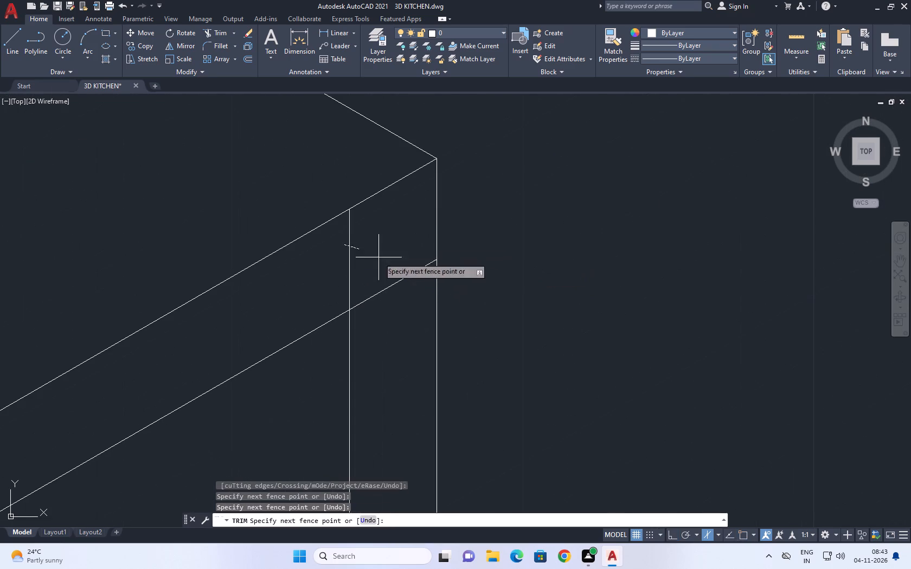
drag(400, 295, 401, 321)
scroll(434, 221, down, 10)
scroll(441, 322, up, 3)
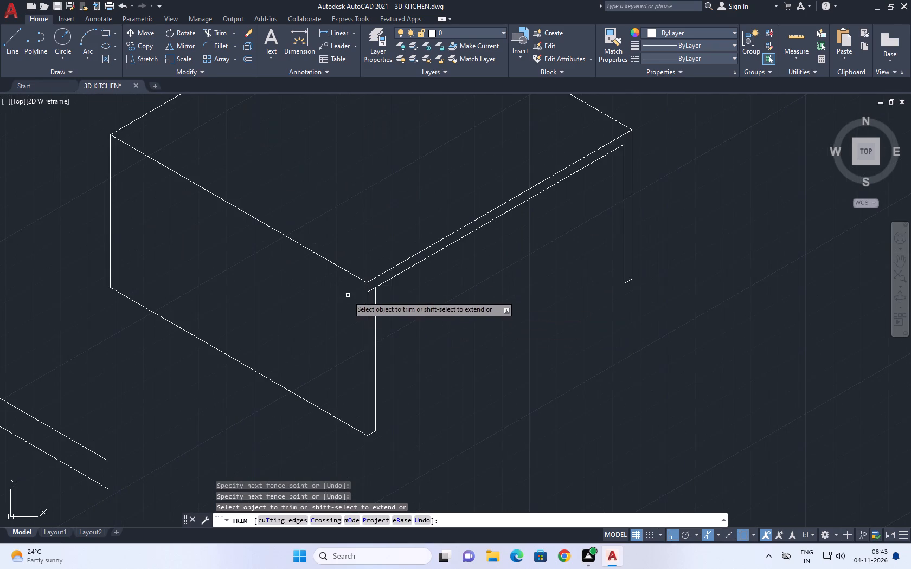
Trim the overlapping line ends where the island's near leg meets the tabletop's underside.
scroll(364, 292, up, 5)
drag(364, 315, 359, 280)
click(356, 232)
drag(360, 311, 360, 332)
scroll(430, 257, down, 3)
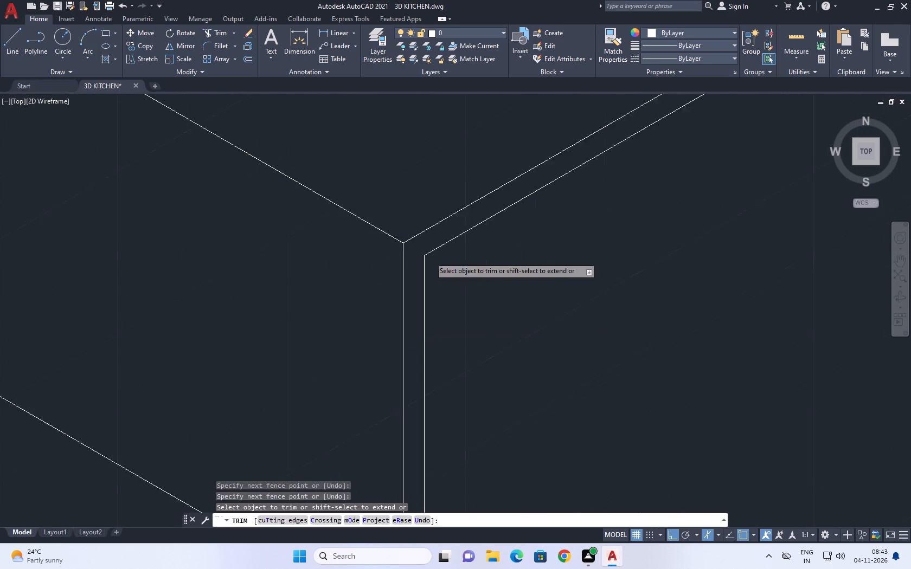
scroll(469, 263, down, 6)
key(Escape)
Draw a vertical line about 2' long in the open floor beside the island's near leg.
middle_drag(502, 318, 496, 300)
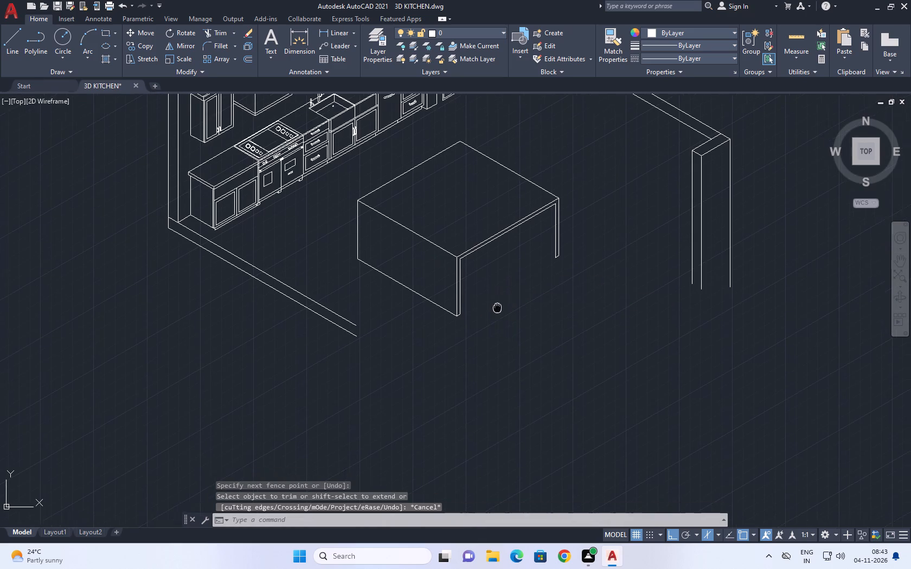
middle_drag(496, 300, 491, 267)
text(L)
key(space)
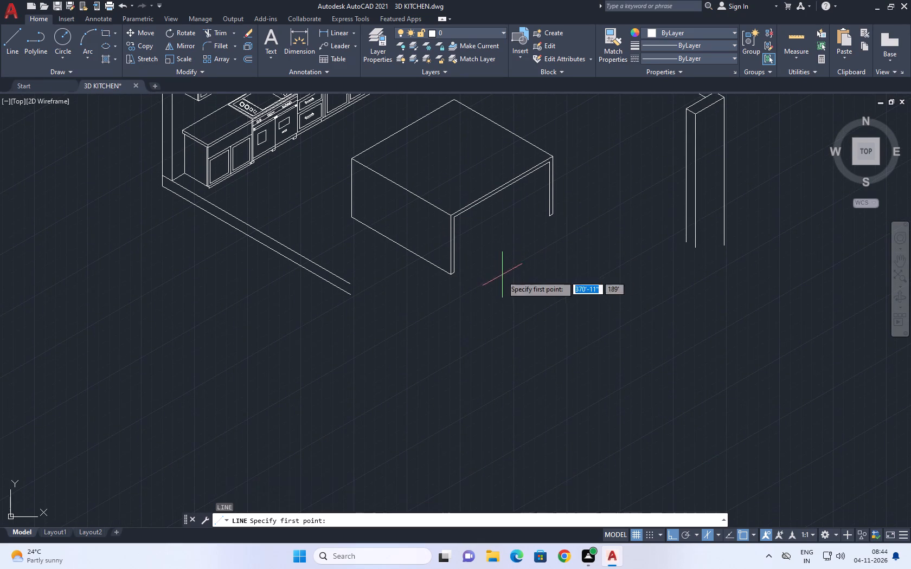
middle_drag(470, 320, 446, 278)
scroll(435, 212, up, 2)
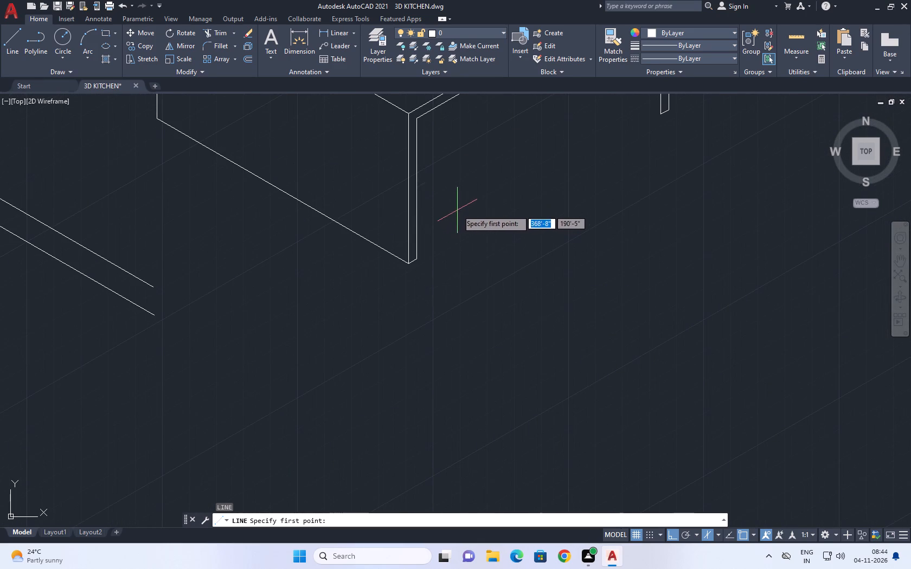
click(475, 297)
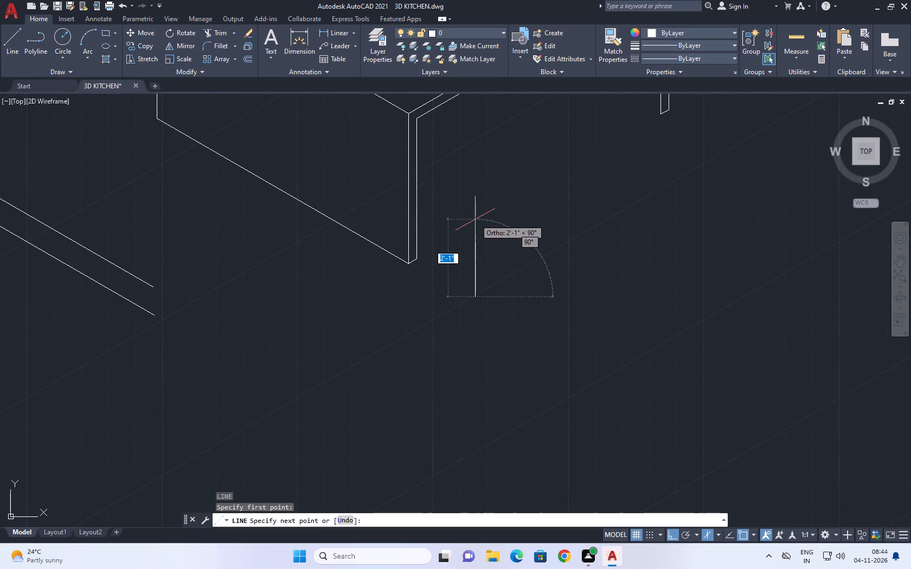
click(475, 224)
key(space)
With Ortho off, draw a short three-point spline from the vertical line's top end, sloping up and away from the near leg.
middle_drag(479, 219, 455, 290)
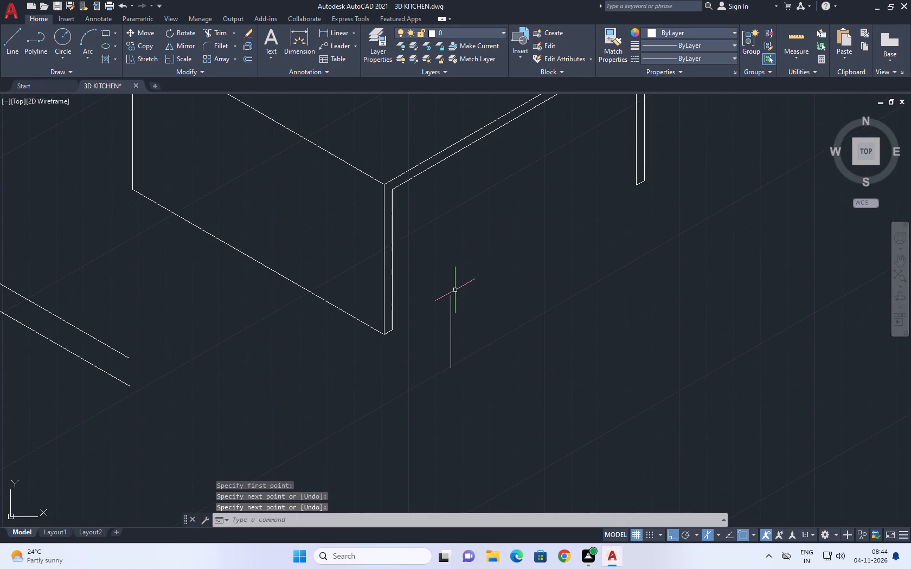
text(SP)
key(l)
key(space)
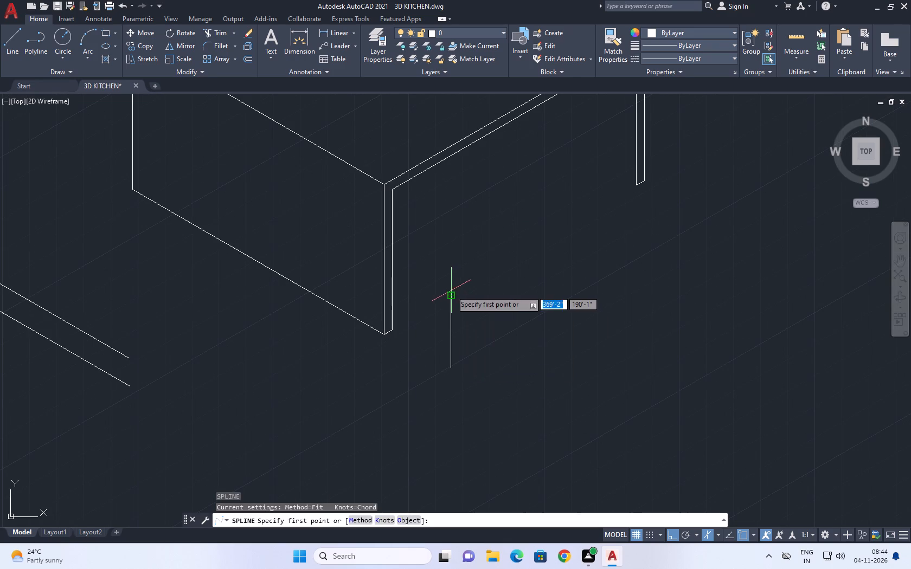
click(451, 294)
key(F8)
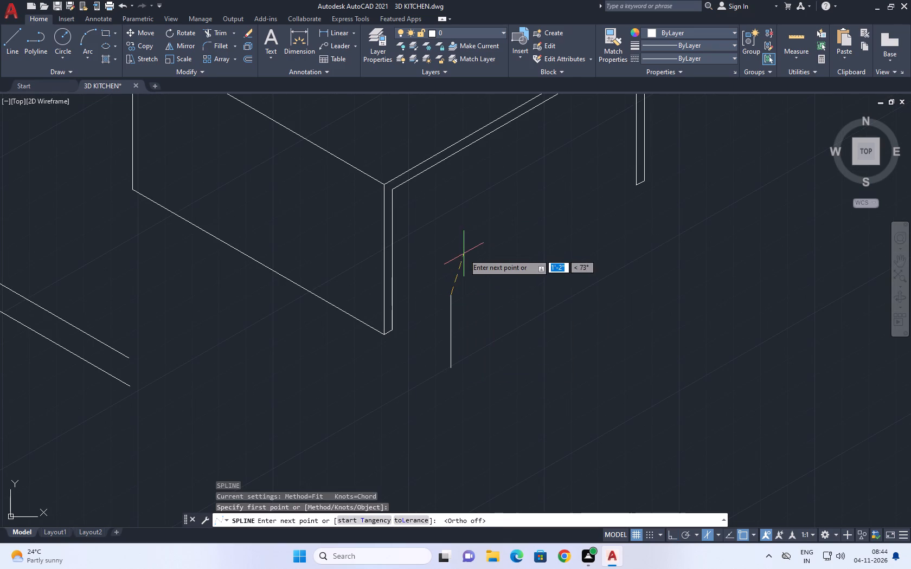
click(458, 275)
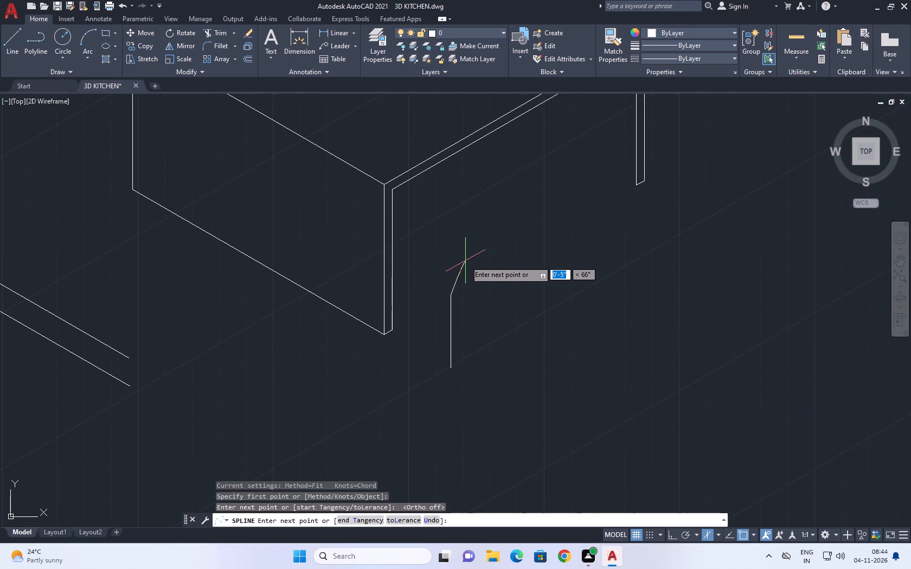
click(465, 263)
key(space)
Stretch the spline's middle fit point outward toward the island leg to give it a rounder bend.
scroll(464, 273, up, 2)
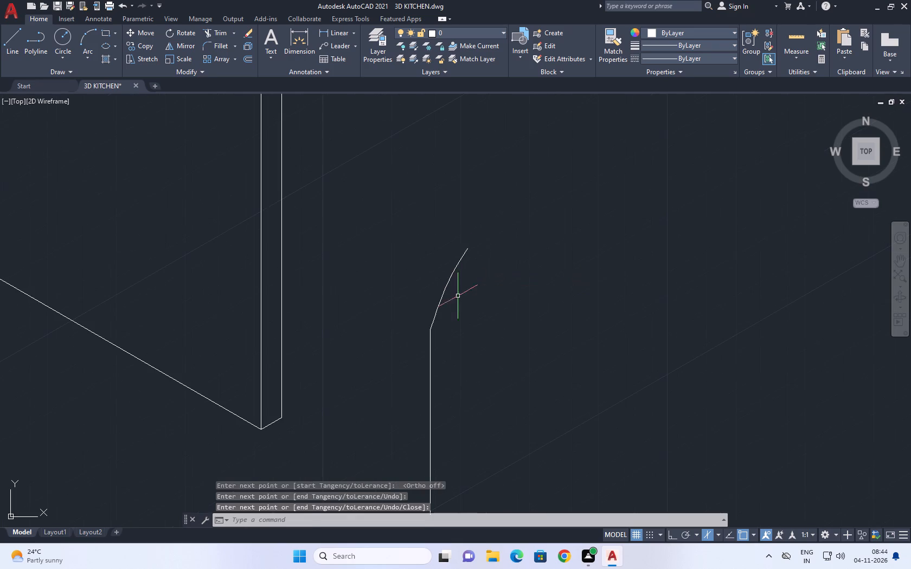
click(455, 300)
click(443, 275)
click(451, 279)
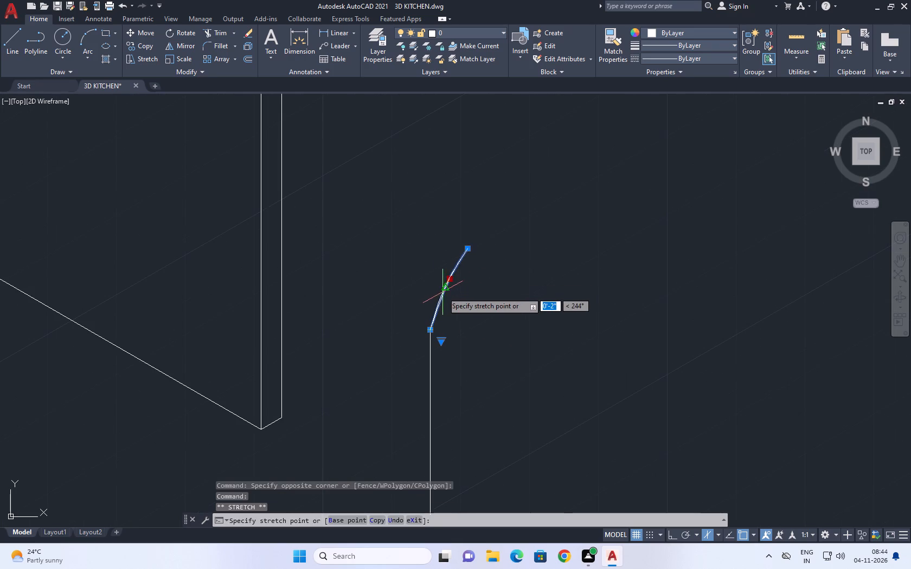
click(437, 292)
scroll(448, 289, up, 1)
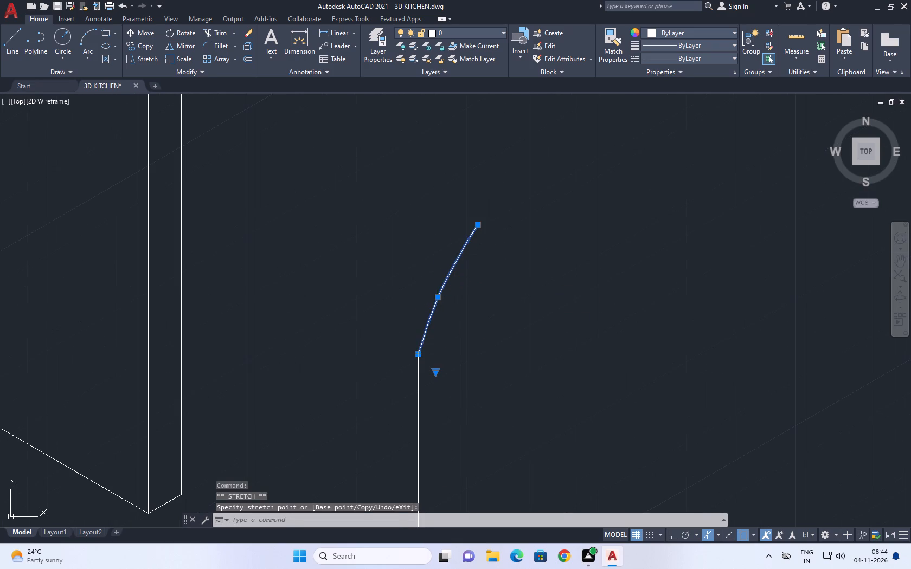
click(435, 298)
click(434, 285)
scroll(471, 260, down, 4)
key(Escape)
scroll(476, 283, up, 3)
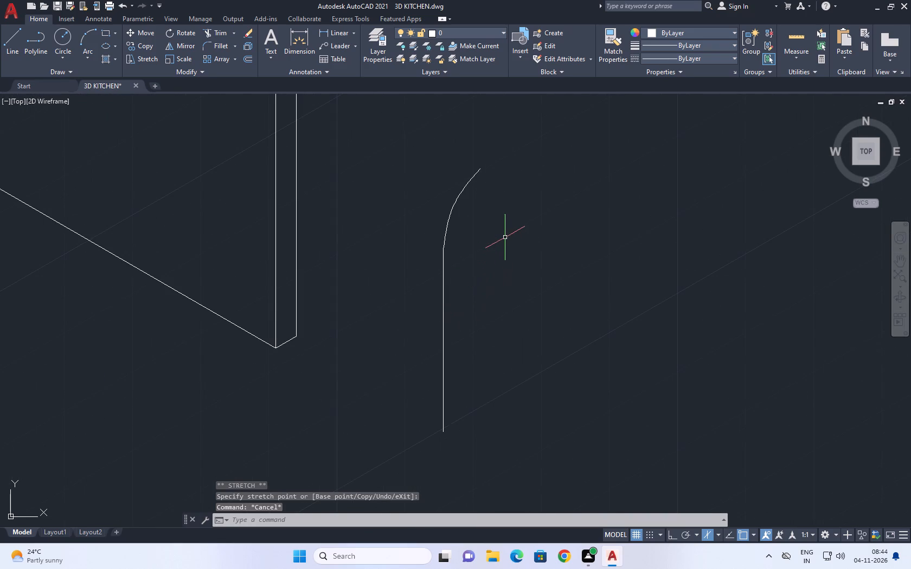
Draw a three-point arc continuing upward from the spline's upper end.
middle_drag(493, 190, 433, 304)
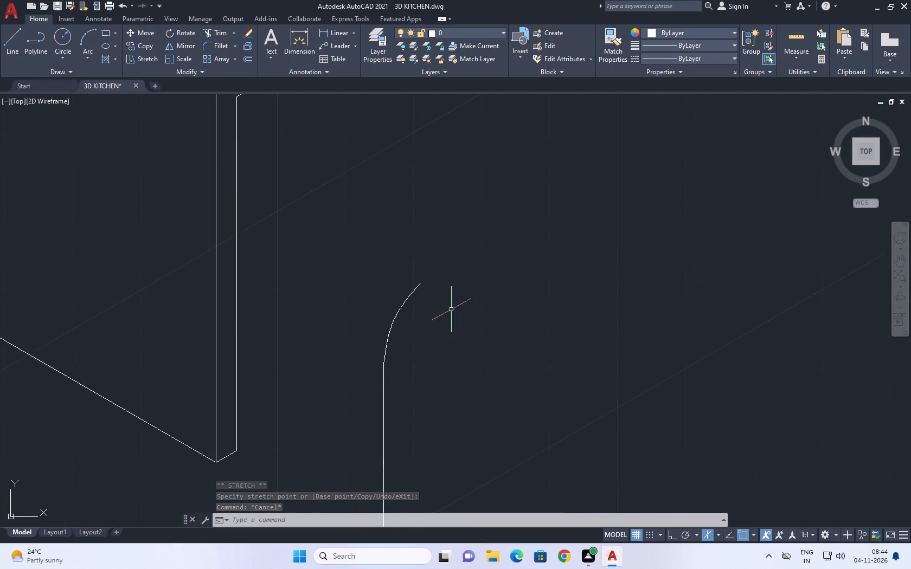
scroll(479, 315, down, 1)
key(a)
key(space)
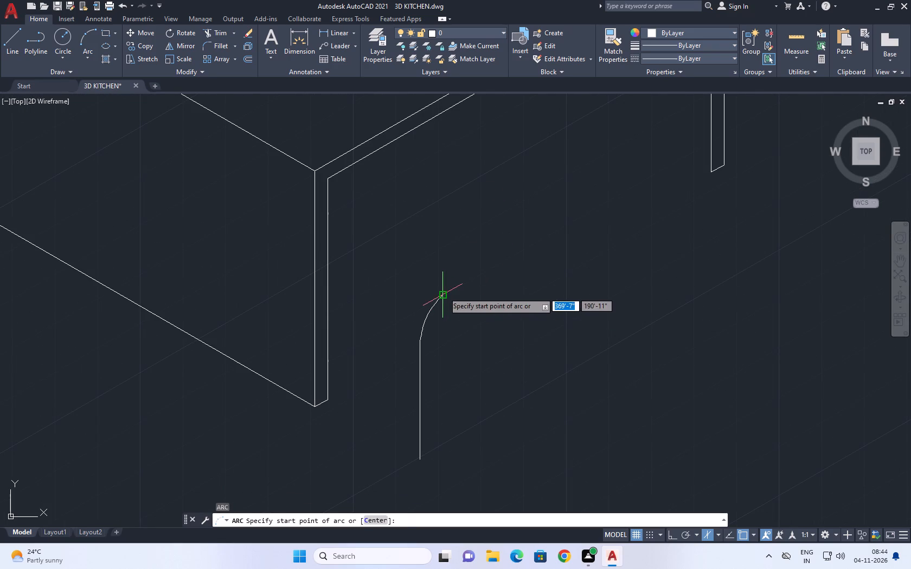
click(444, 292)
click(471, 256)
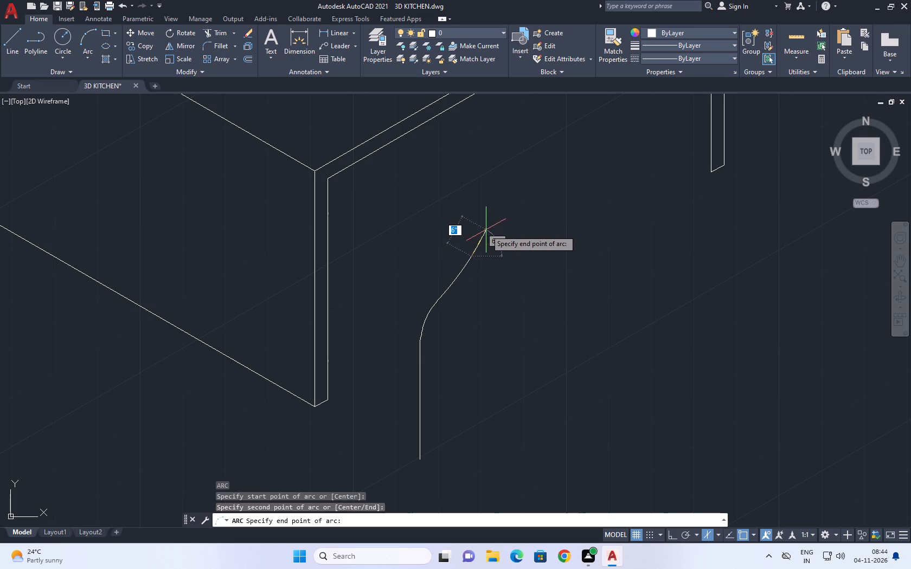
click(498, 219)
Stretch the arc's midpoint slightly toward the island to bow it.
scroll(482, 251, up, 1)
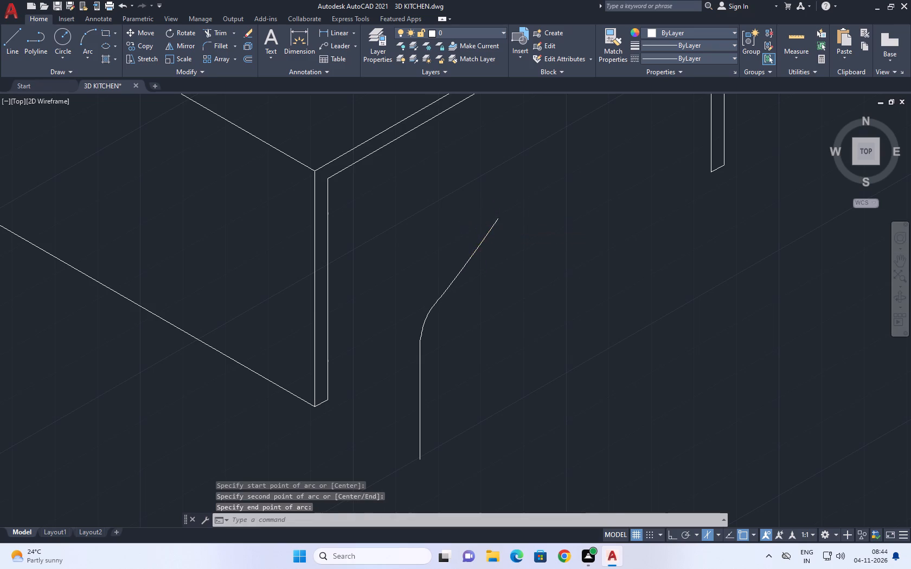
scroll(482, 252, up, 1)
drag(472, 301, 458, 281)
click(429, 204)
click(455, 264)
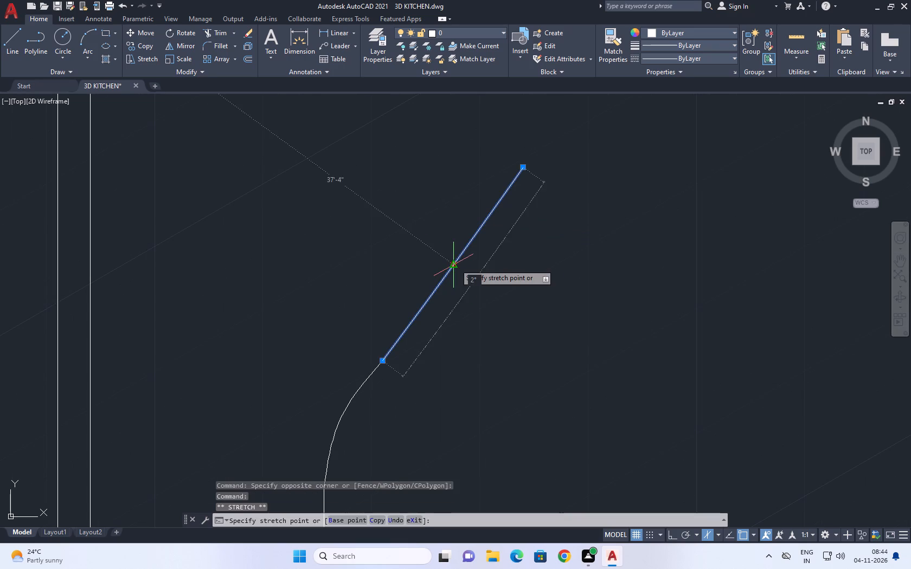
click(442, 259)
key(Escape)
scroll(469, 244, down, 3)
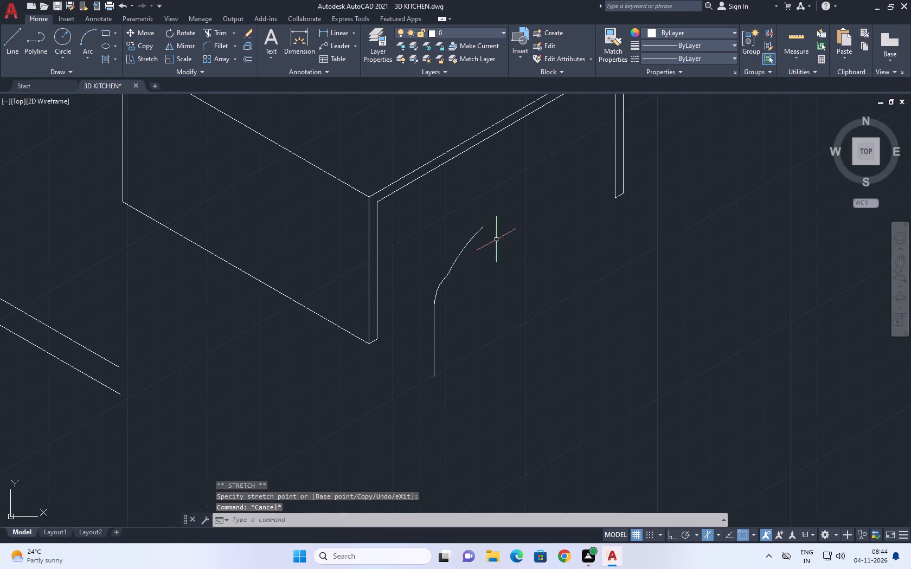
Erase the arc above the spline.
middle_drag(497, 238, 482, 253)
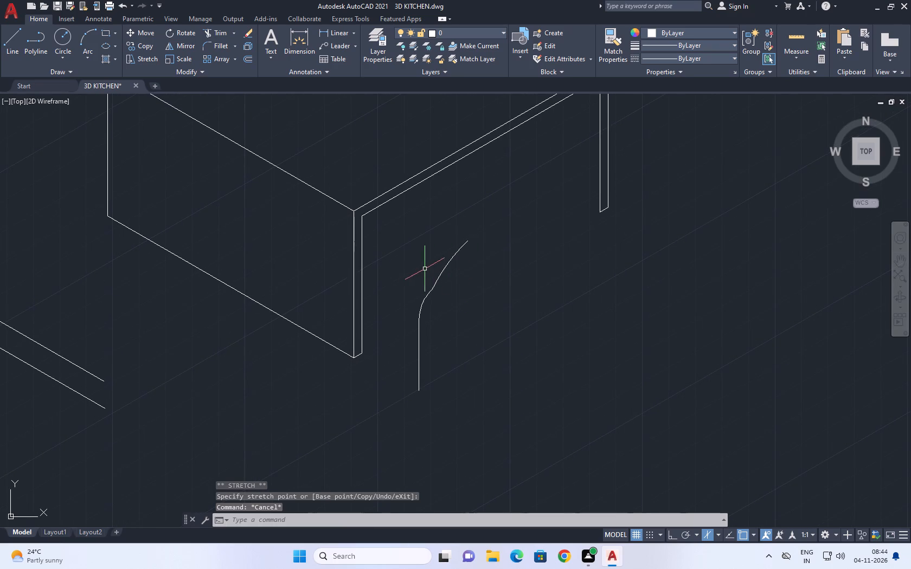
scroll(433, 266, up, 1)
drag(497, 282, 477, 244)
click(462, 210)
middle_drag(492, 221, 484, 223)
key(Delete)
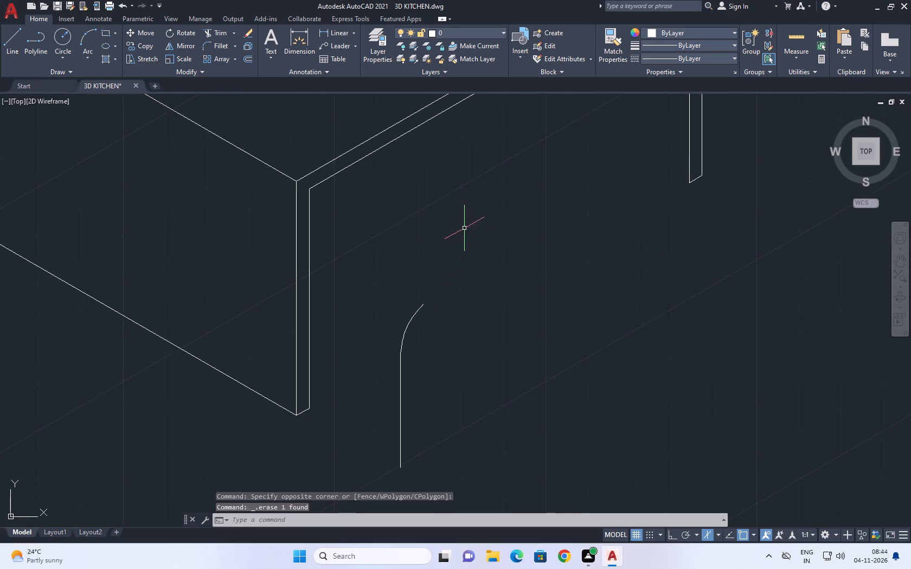
Copy the spline and vertical line 2" along the 30° isometric direction away from the island leg, with Ortho on.
middle_drag(478, 301, 368, 230)
middle_drag(331, 254, 333, 267)
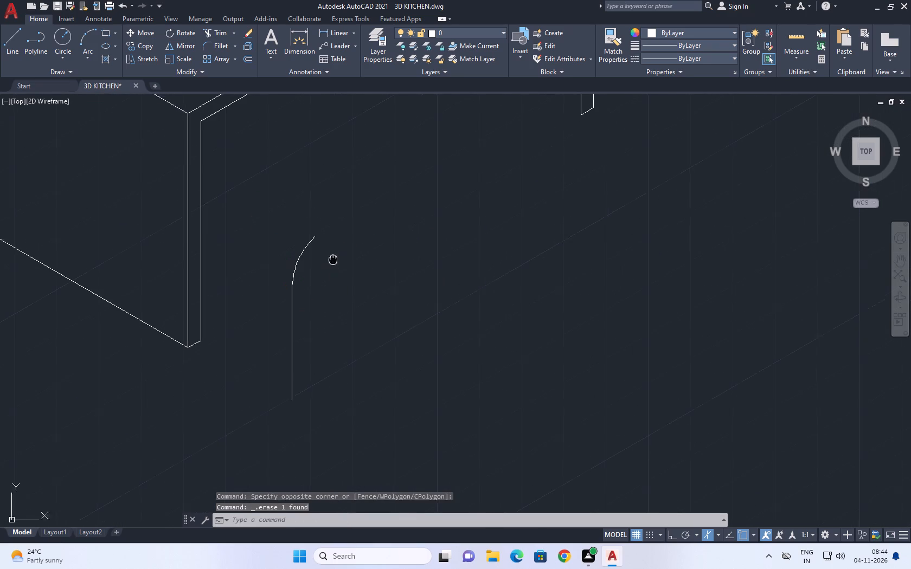
middle_drag(333, 267, 339, 282)
drag(340, 322, 315, 290)
click(299, 264)
drag(338, 345, 320, 341)
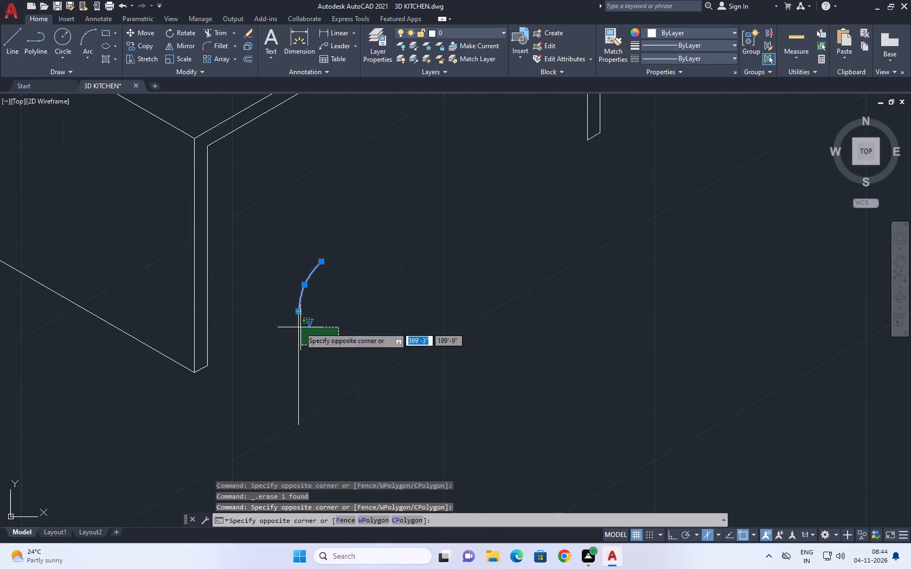
click(293, 325)
middle_drag(349, 305, 305, 320)
text(CO)
key(space)
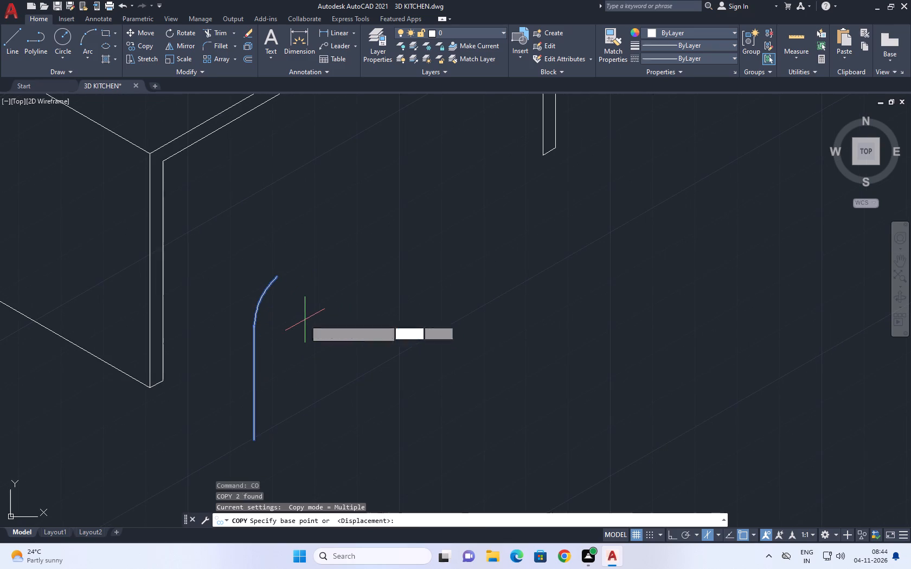
click(290, 324)
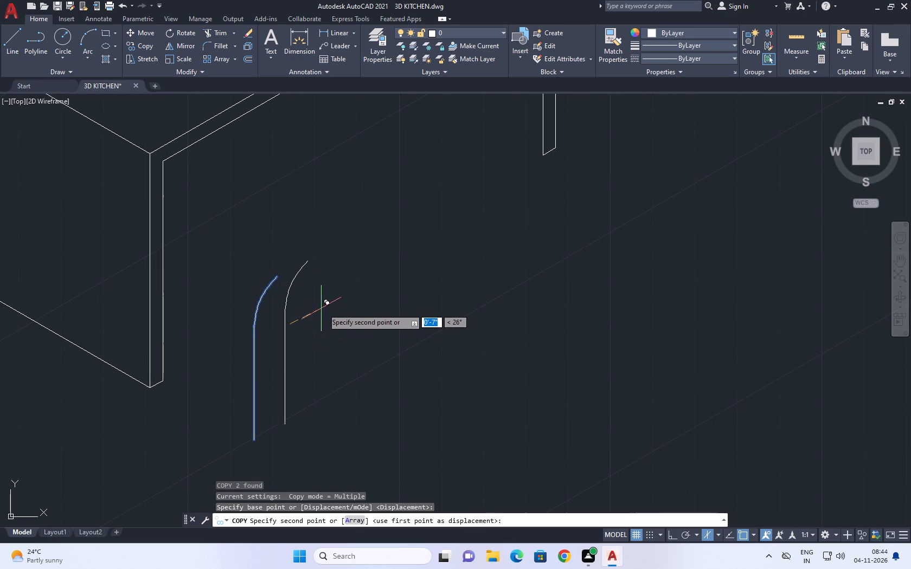
key(F8)
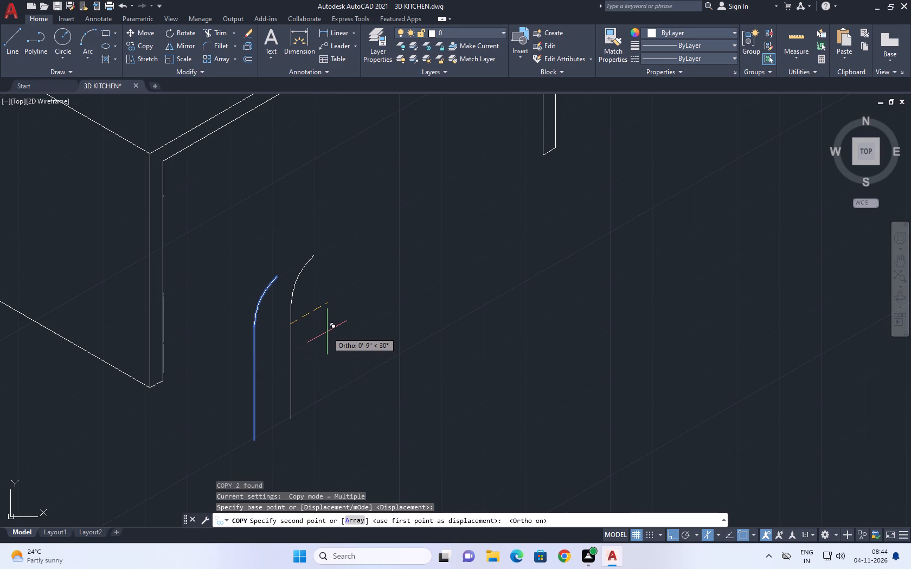
key(2)
key(Return)
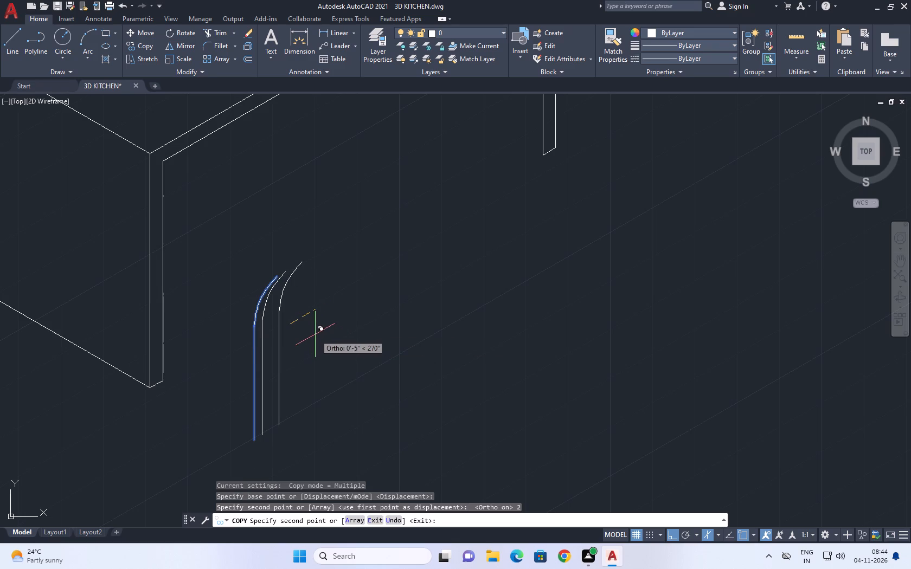
key(Escape)
Stretch the upper end and middle fit point of the spline nearer the island so it runs evenly beside its copy.
scroll(259, 294, up, 2)
click(264, 305)
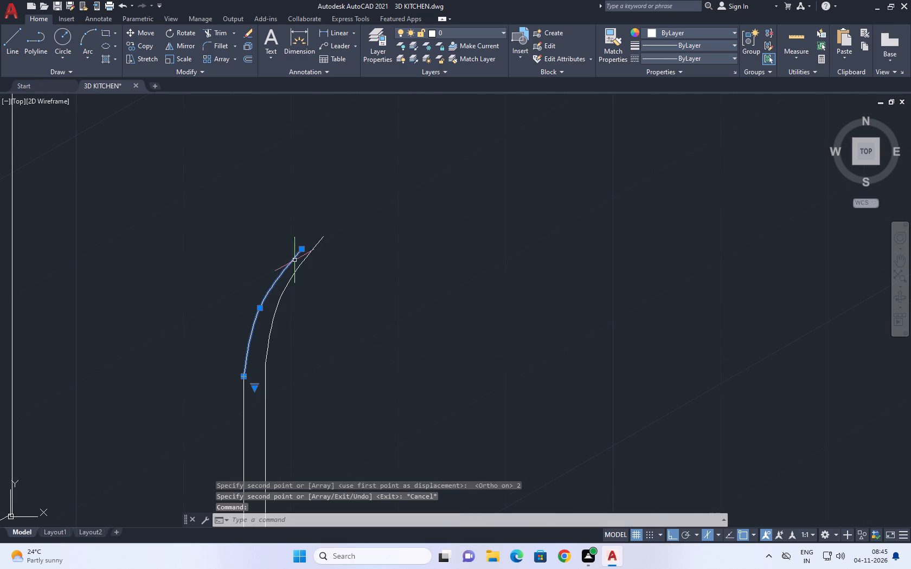
click(304, 250)
click(291, 251)
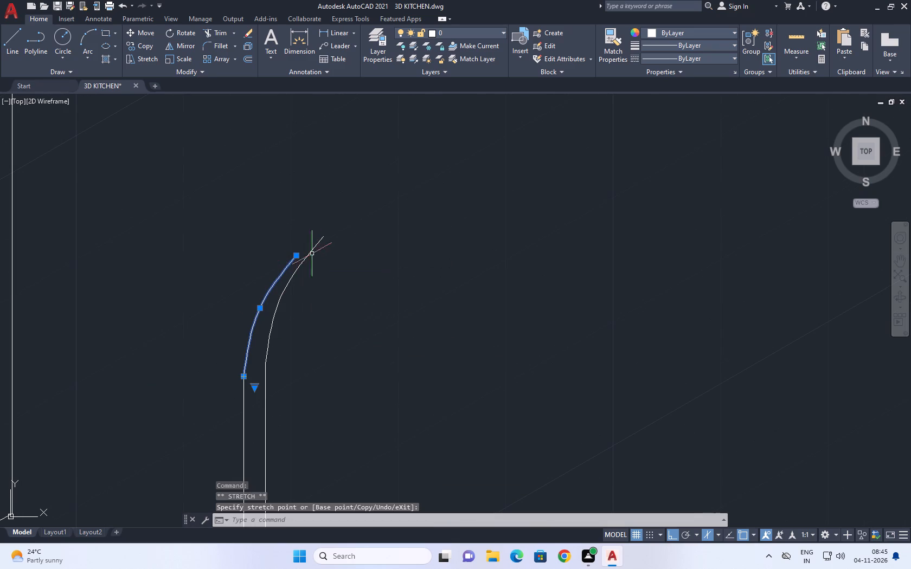
key(Escape)
click(293, 254)
click(275, 269)
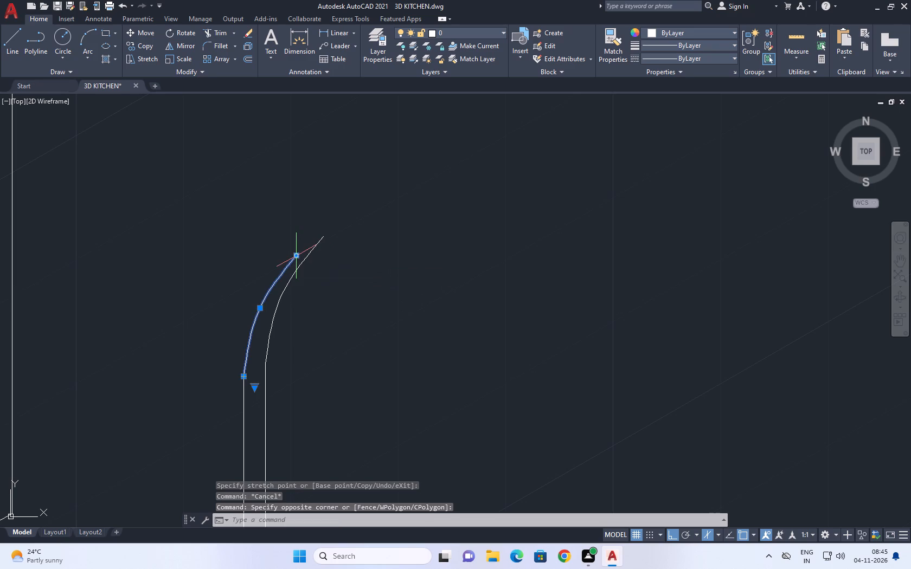
click(297, 255)
click(307, 230)
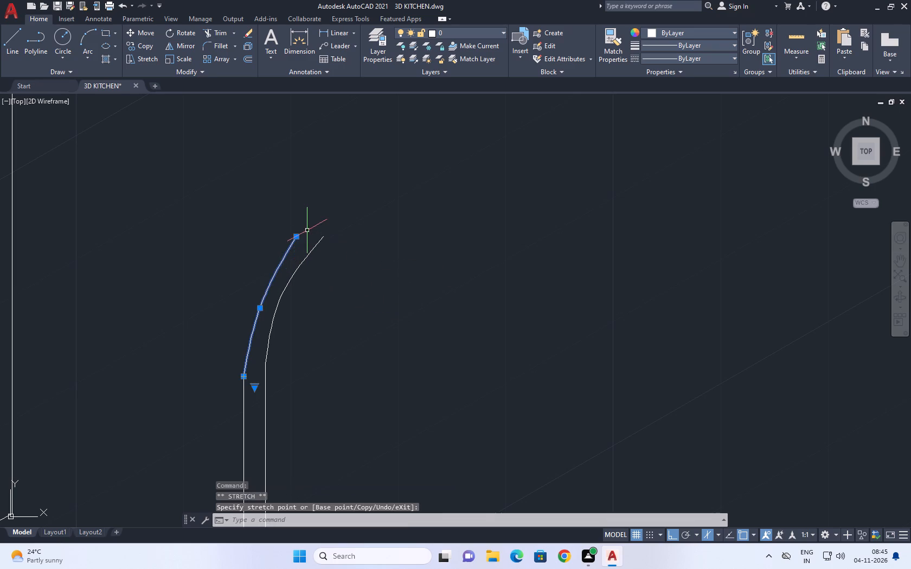
click(260, 308)
click(254, 301)
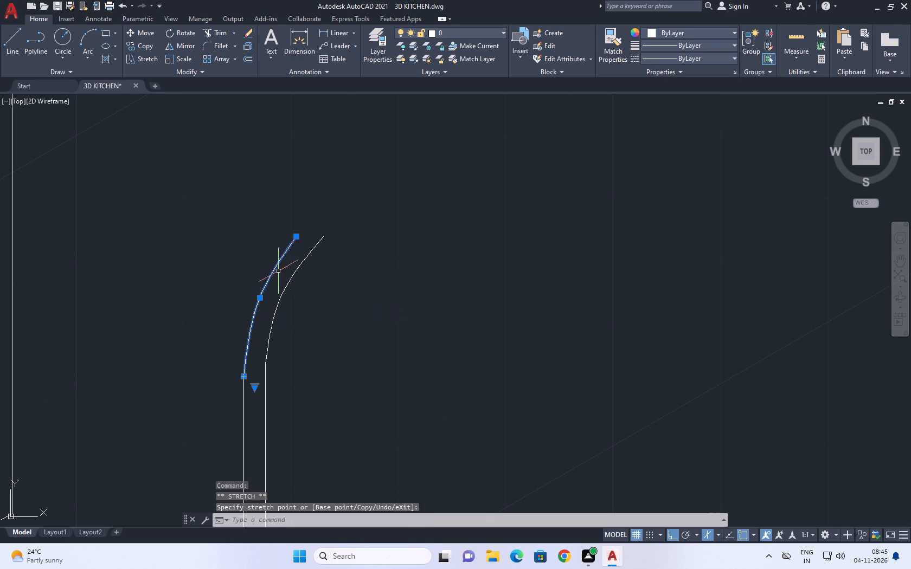
click(297, 237)
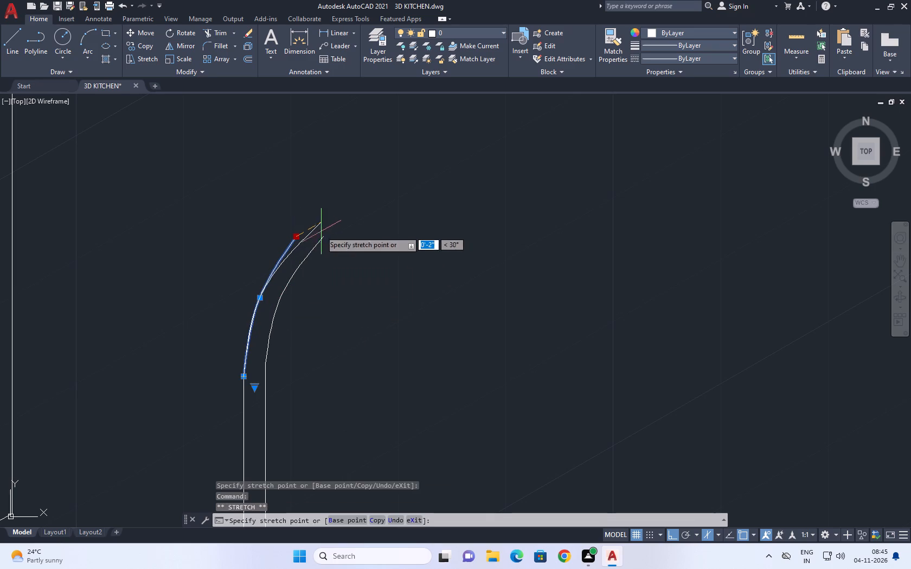
click(308, 227)
key(Escape)
scroll(372, 263, down, 3)
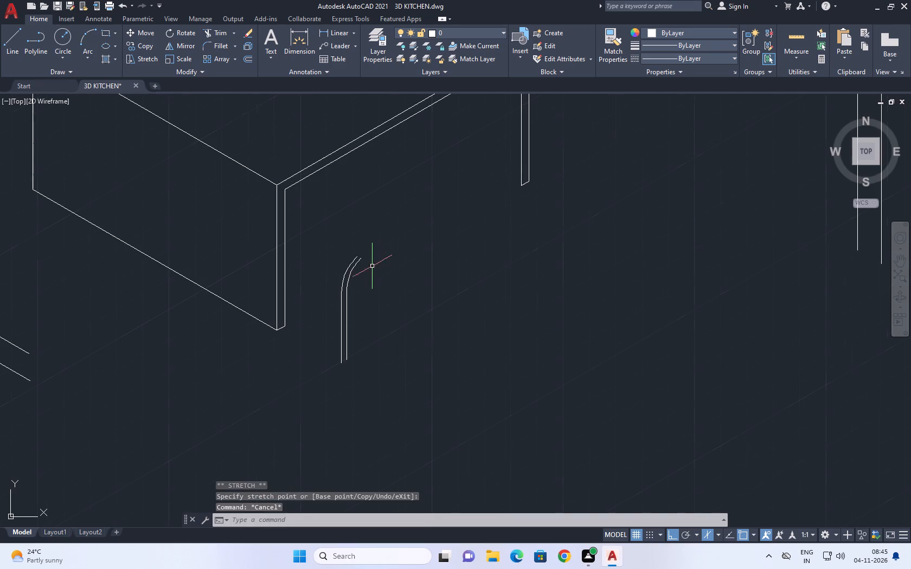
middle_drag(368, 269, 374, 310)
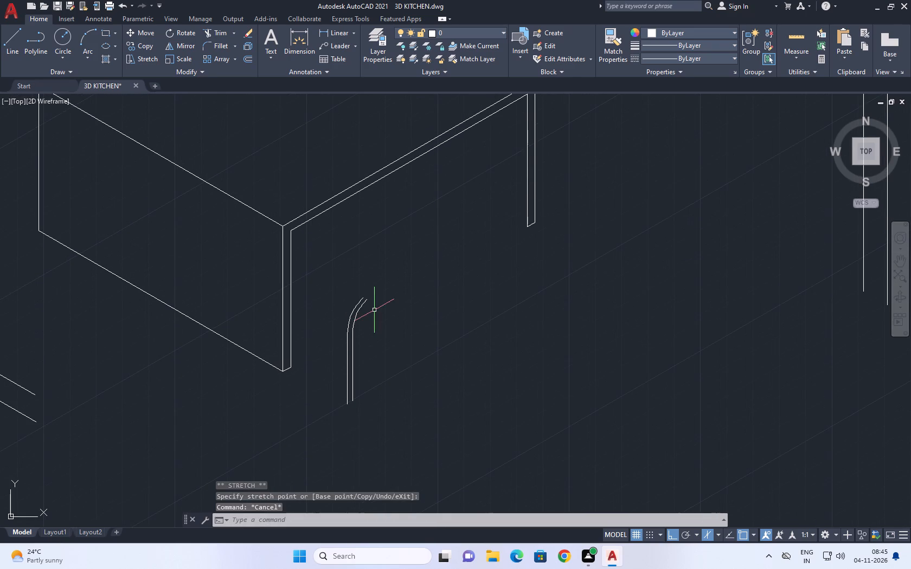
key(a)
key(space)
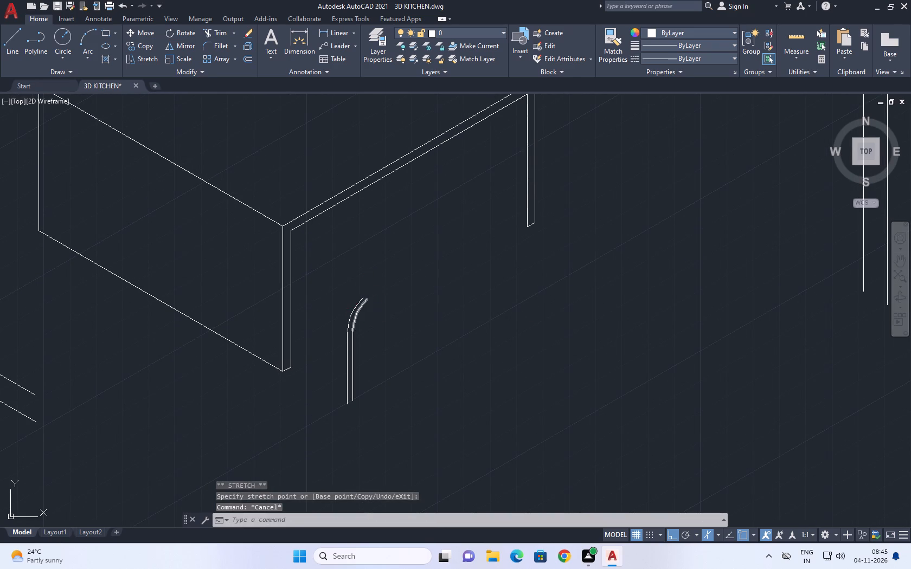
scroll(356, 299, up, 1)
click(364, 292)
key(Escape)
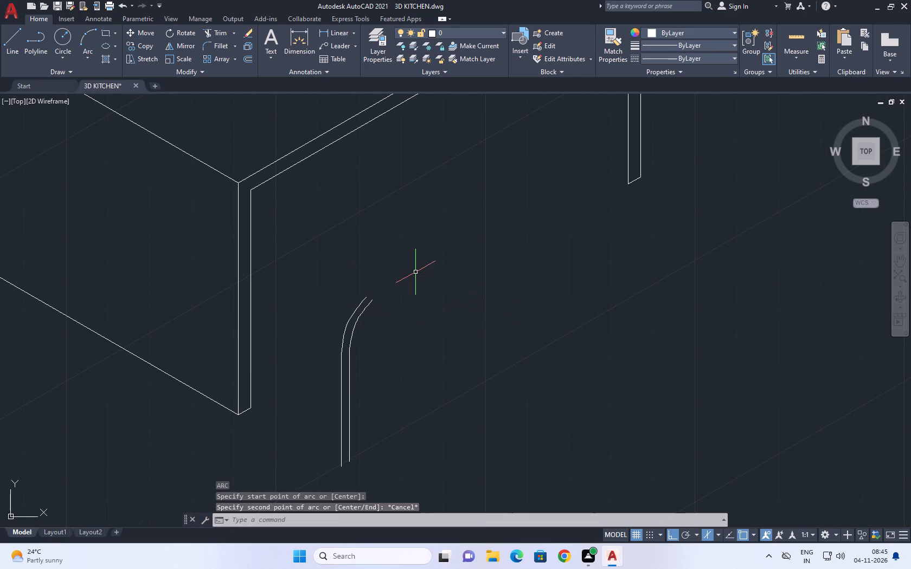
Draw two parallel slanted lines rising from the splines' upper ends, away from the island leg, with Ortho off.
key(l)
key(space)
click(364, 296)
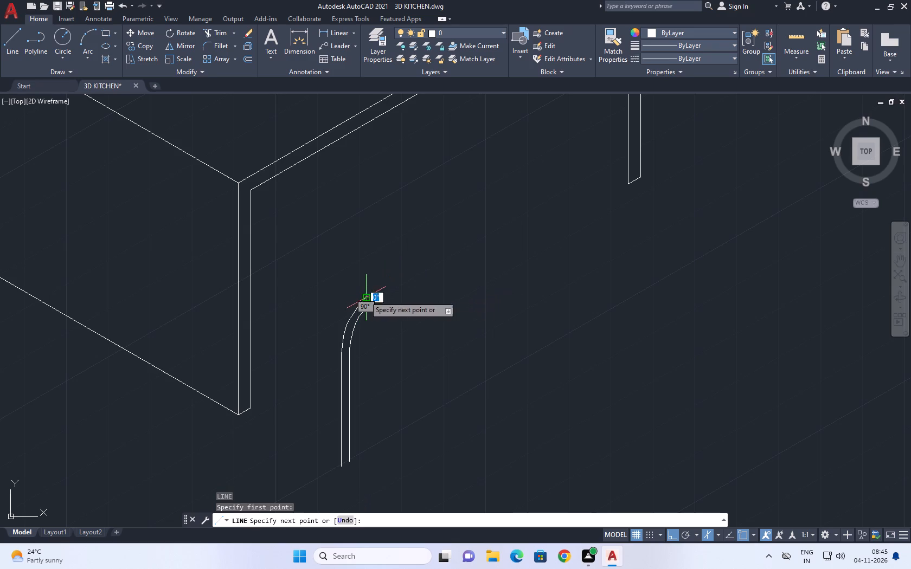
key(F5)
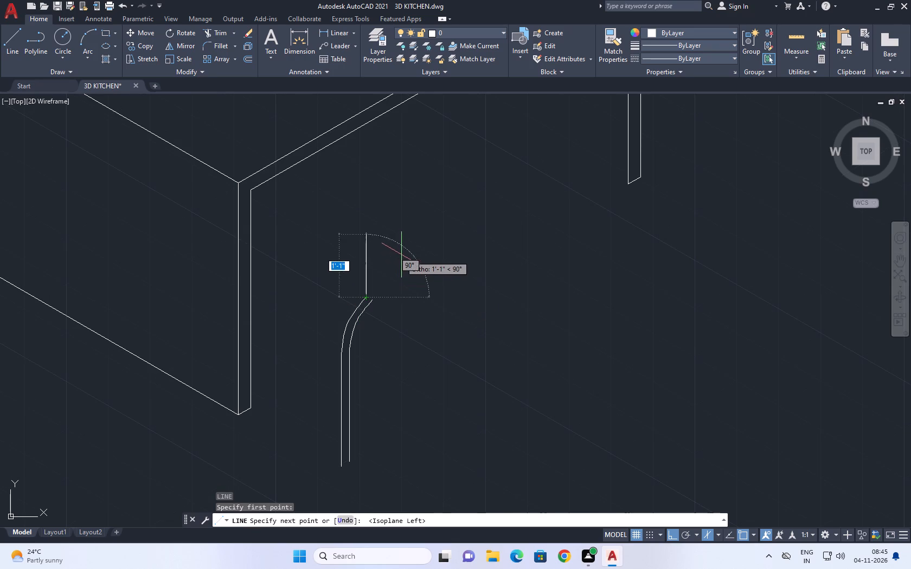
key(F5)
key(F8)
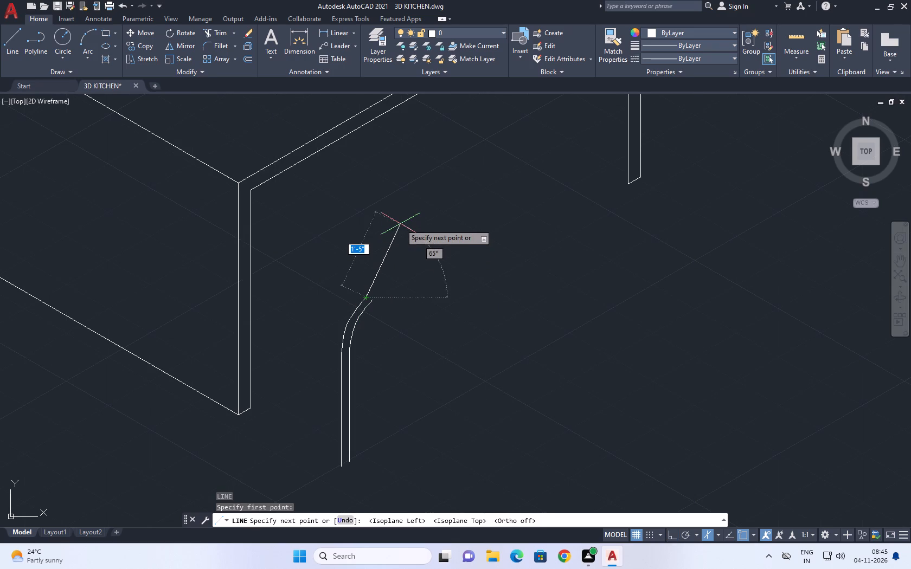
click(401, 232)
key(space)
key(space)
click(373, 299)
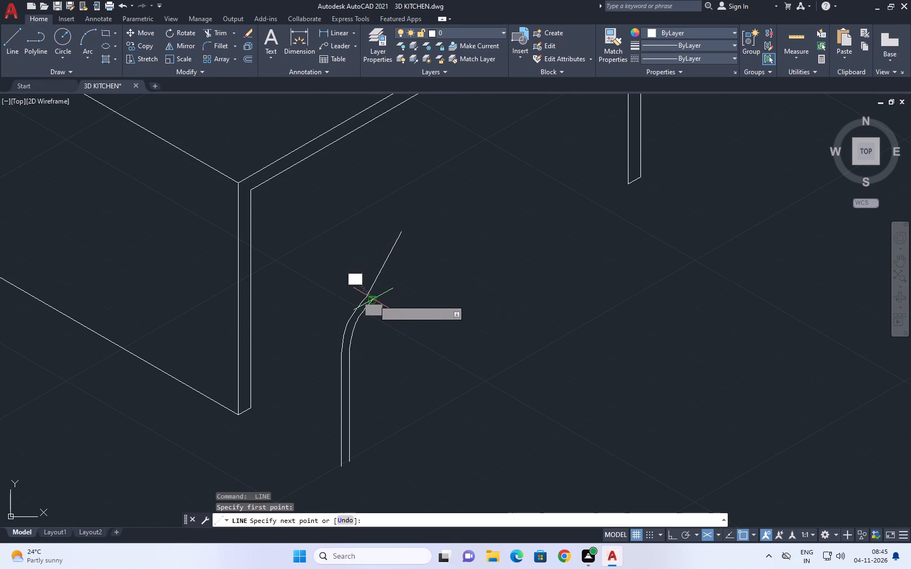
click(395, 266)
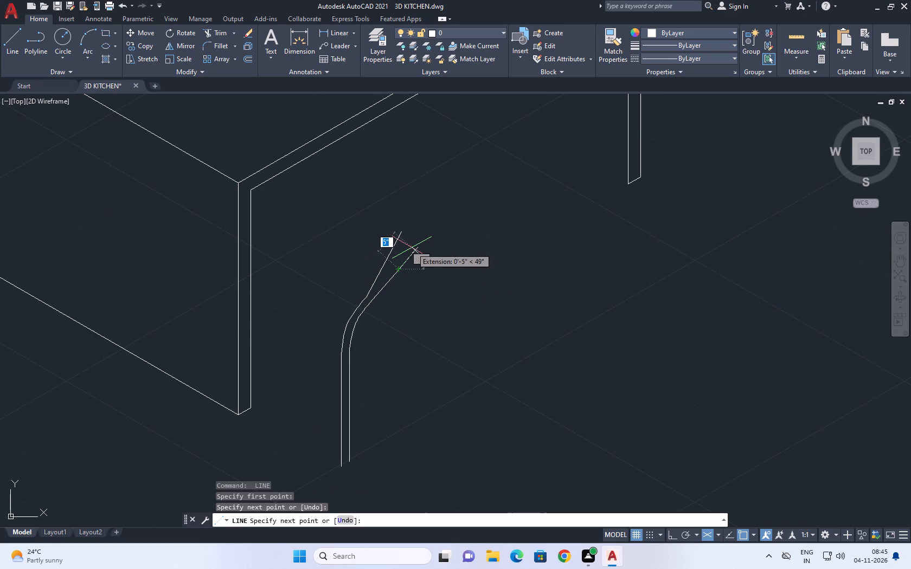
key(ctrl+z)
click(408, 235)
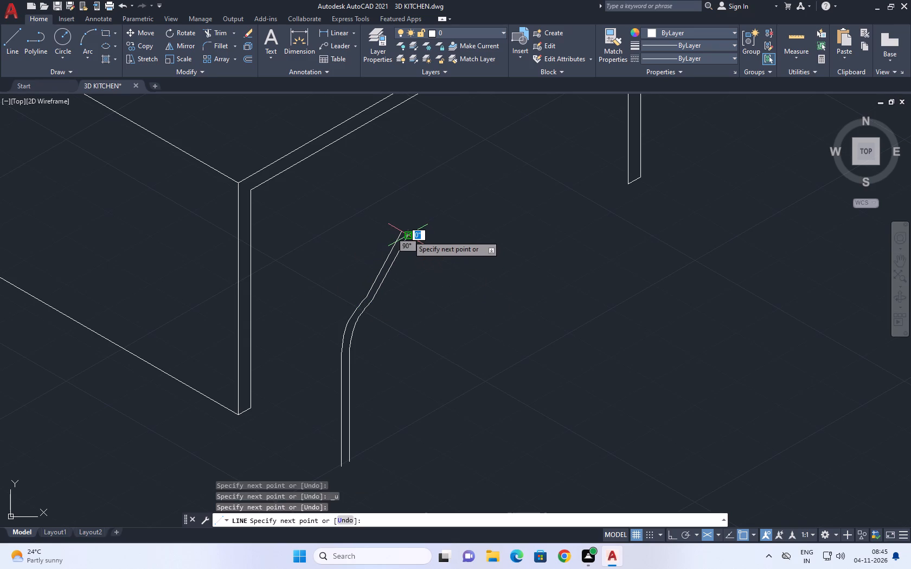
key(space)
Draw a three-point arc from the top of each slanted line, both curving upward away from the island leg.
middle_drag(453, 266, 373, 276)
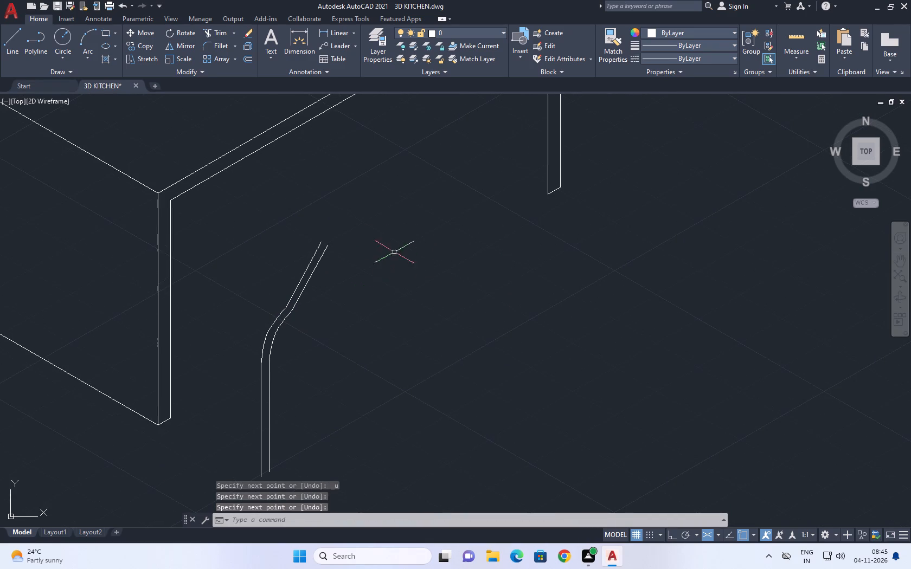
text(A)
key(space)
scroll(332, 243, up, 3)
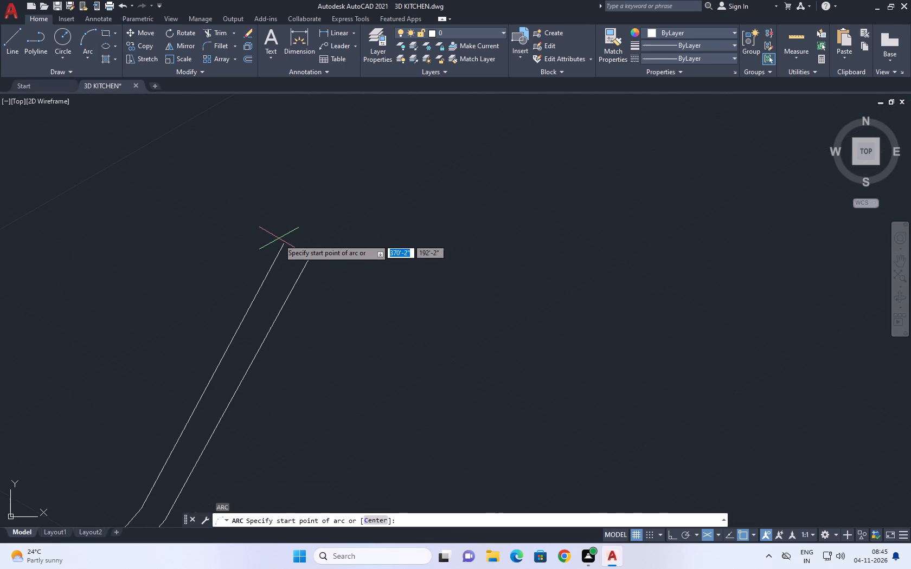
click(288, 243)
click(386, 201)
scroll(438, 180, down, 3)
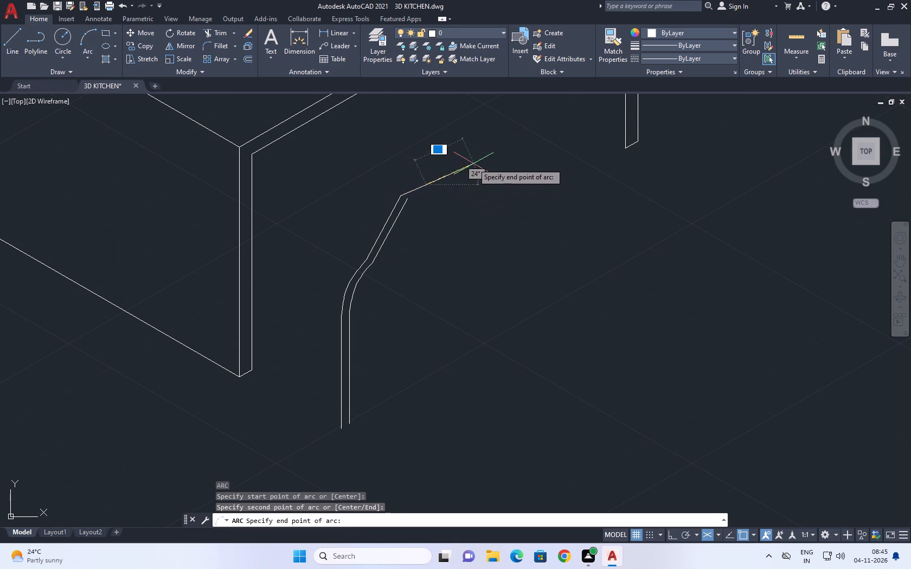
click(460, 161)
key(space)
scroll(389, 201, up, 1)
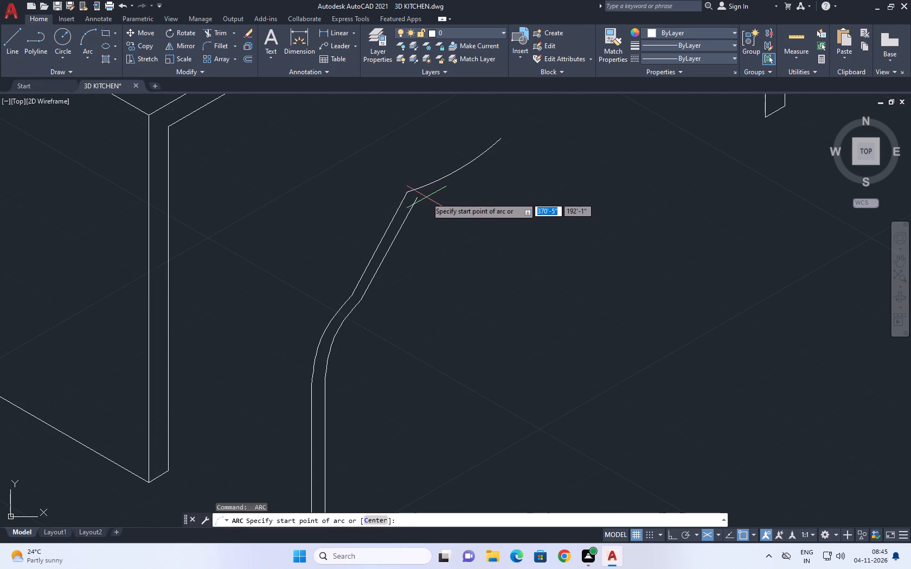
click(412, 199)
click(478, 175)
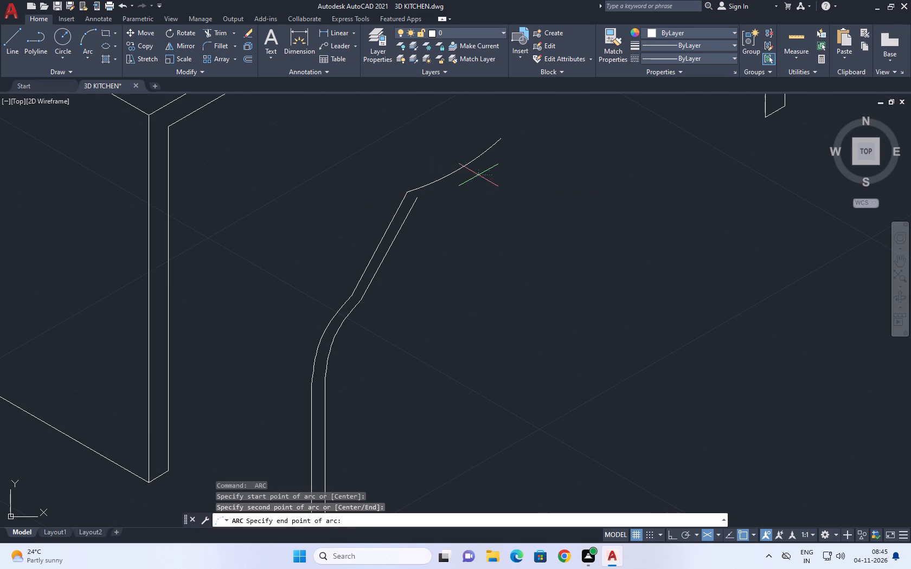
click(512, 143)
Stretch the outer arc's midpoint toward the inner arc to make the two arcs nearly parallel.
scroll(478, 176, up, 1)
click(475, 186)
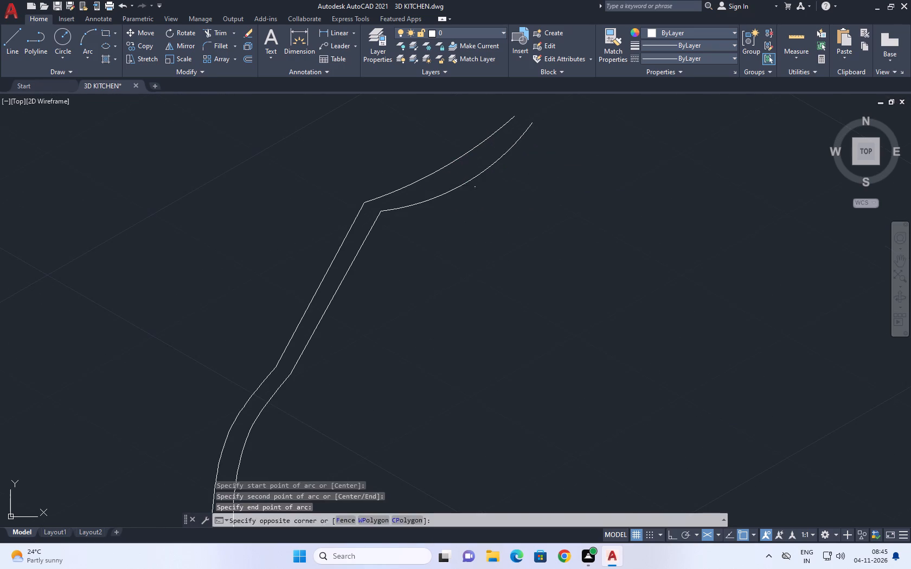
click(467, 173)
scroll(467, 176, up, 2)
click(464, 193)
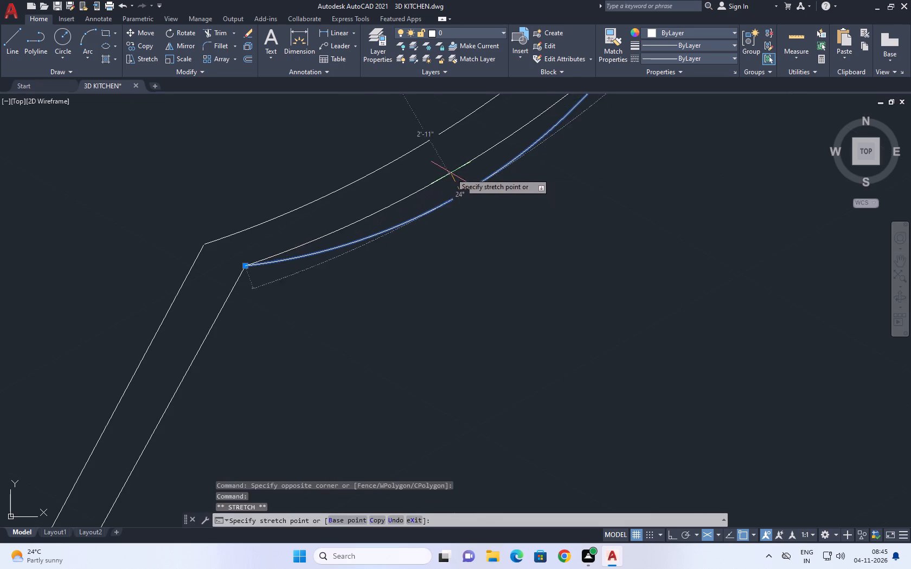
click(450, 172)
scroll(450, 212, down, 2)
middle_drag(519, 207, 496, 217)
scroll(488, 212, down, 5)
key(Escape)
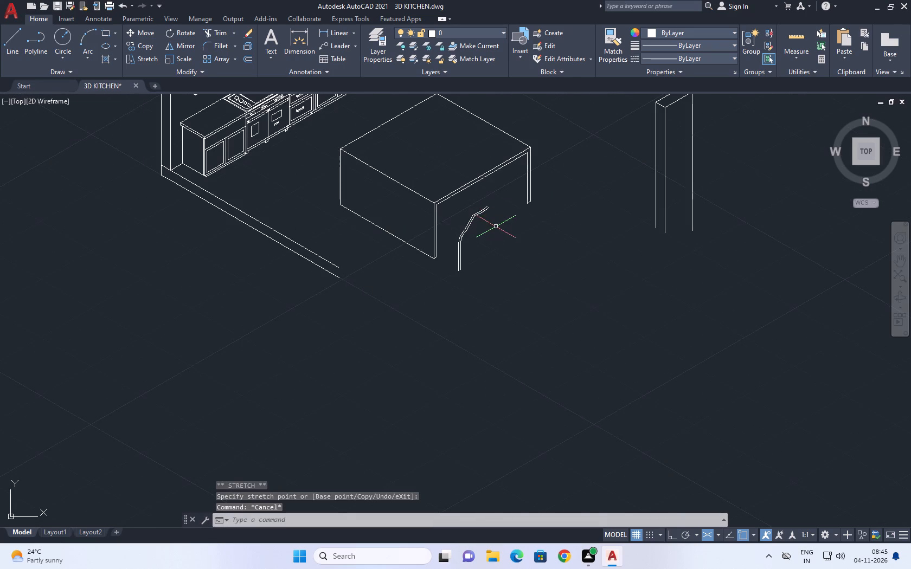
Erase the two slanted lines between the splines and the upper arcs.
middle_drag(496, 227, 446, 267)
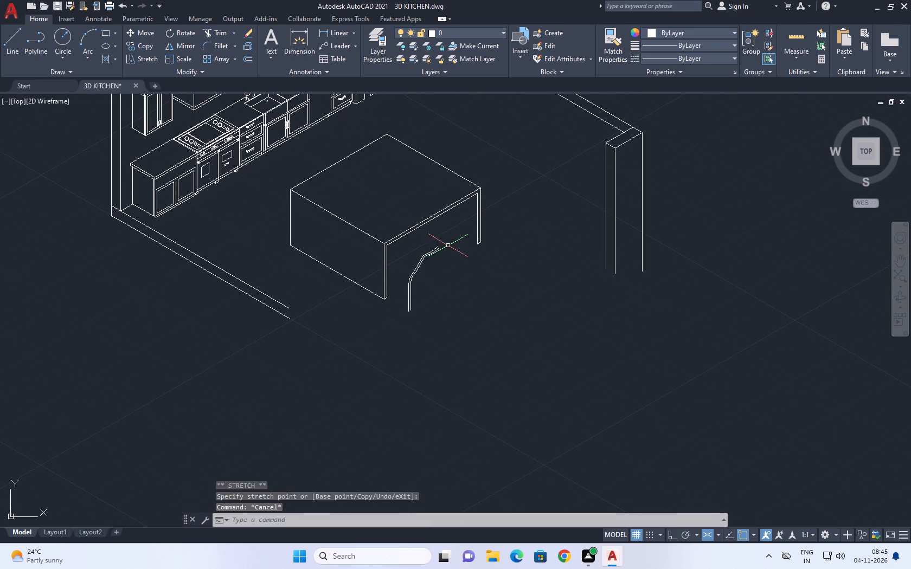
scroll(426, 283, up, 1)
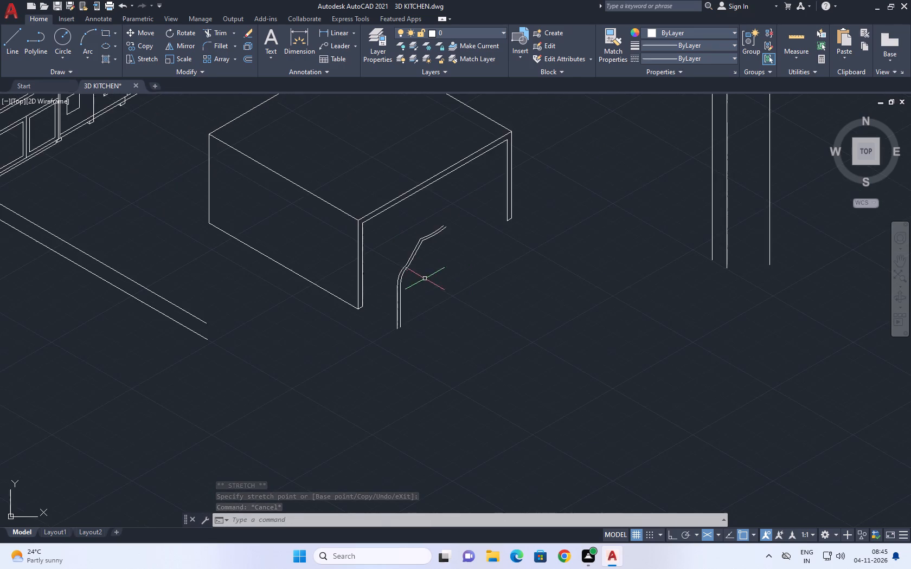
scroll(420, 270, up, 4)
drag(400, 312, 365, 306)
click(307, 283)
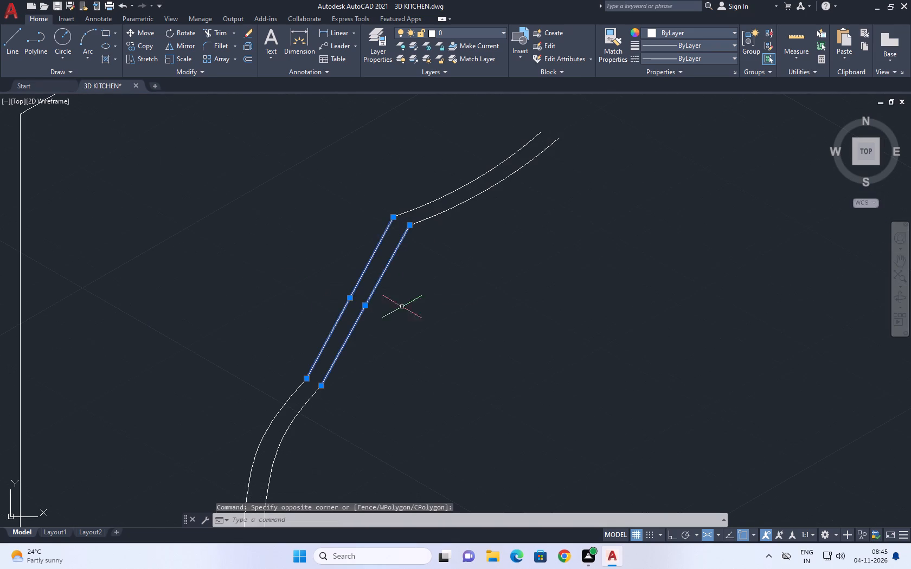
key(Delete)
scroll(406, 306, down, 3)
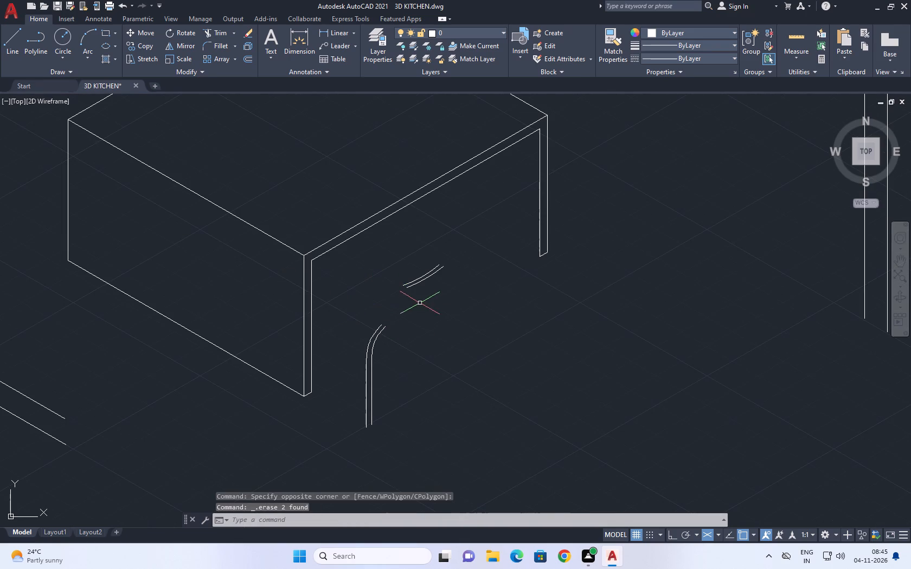
Draw a steeper line about 1'-5" long at about 79° from the outer spline's upper end.
middle_drag(420, 300, 420, 327)
key(l)
key(space)
scroll(390, 363, up, 2)
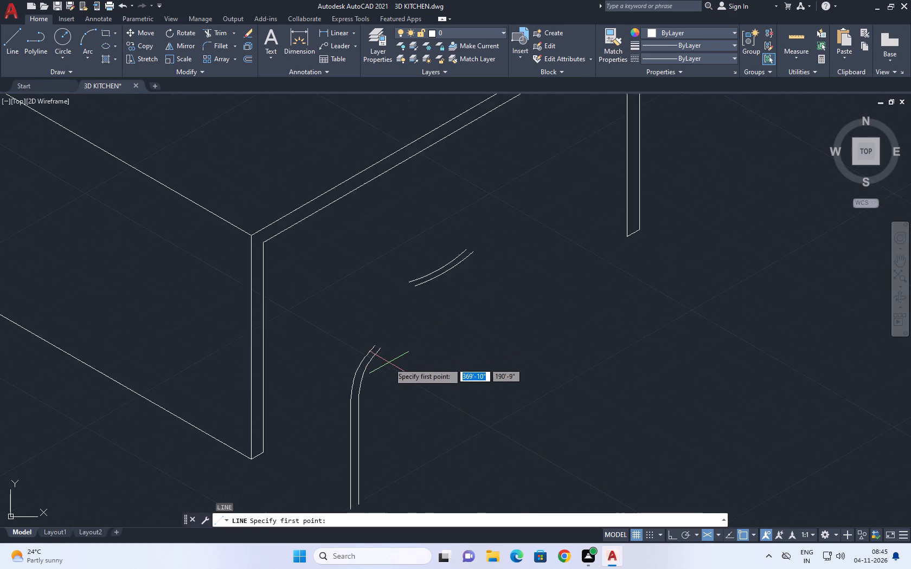
click(374, 340)
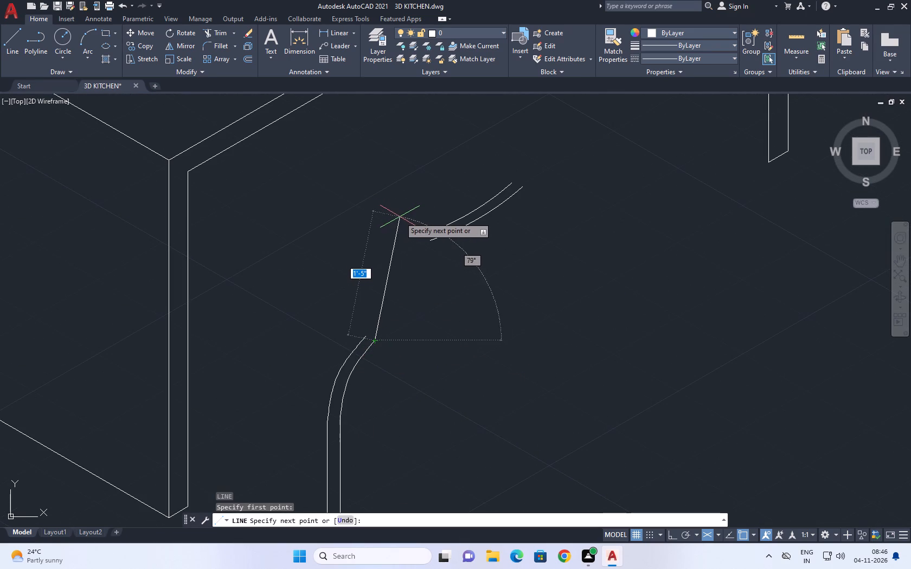
click(400, 217)
key(space)
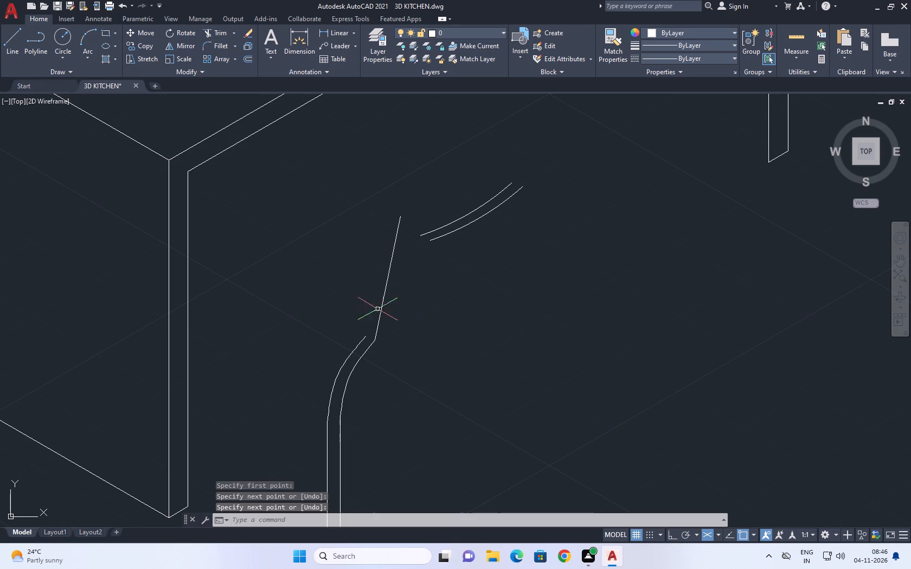
Copy the steep line from the outer spline's upper end to the inner spline's upper end.
click(381, 309)
text(CO)
key(space)
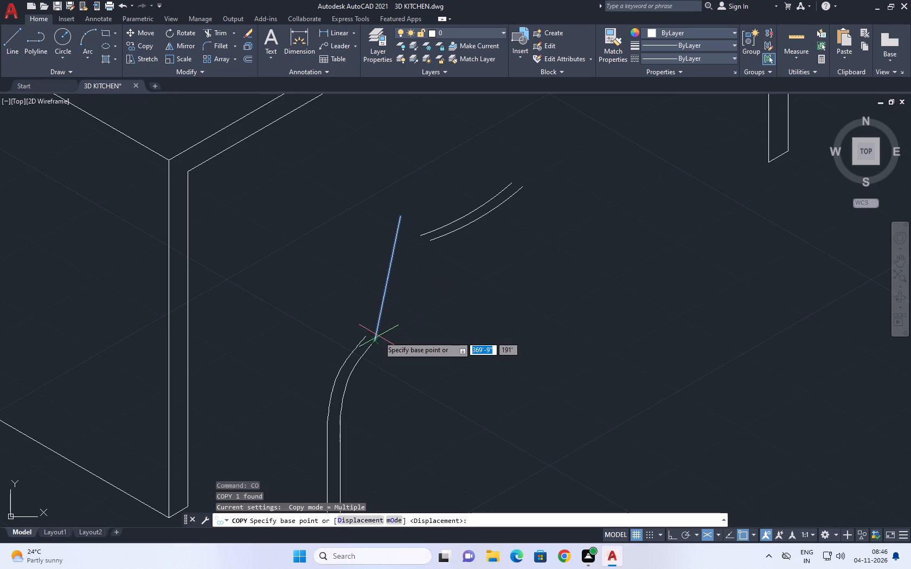
click(374, 342)
click(362, 339)
key(Escape)
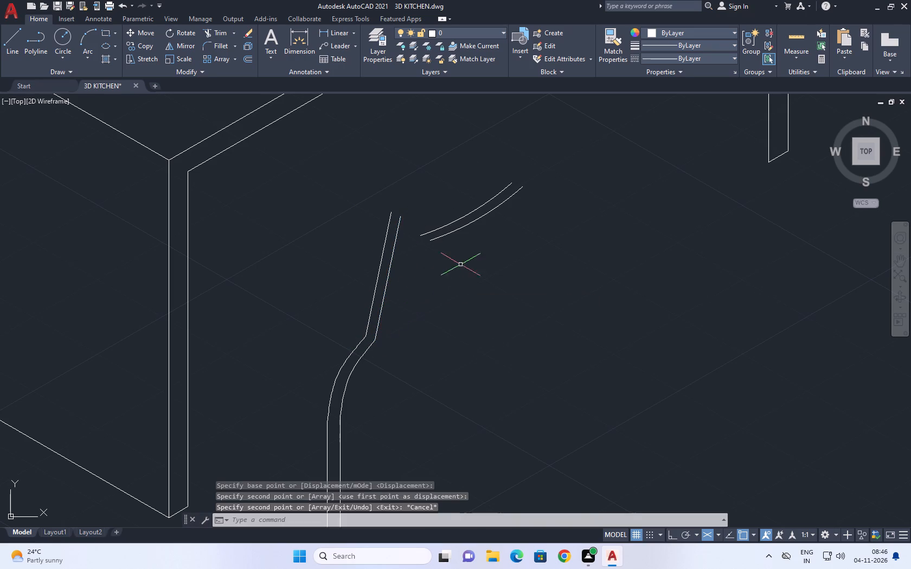
Move the two upper arcs so the inner arc's lower end meets the inner steep line's upper end.
middle_drag(459, 256, 458, 314)
middle_drag(472, 276, 472, 317)
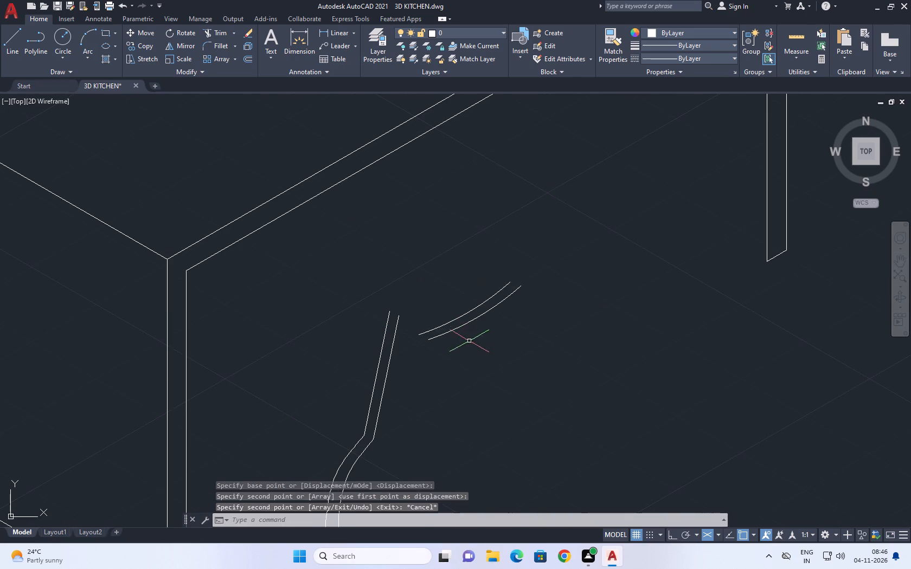
drag(464, 350, 454, 337)
click(430, 278)
key(m)
key(space)
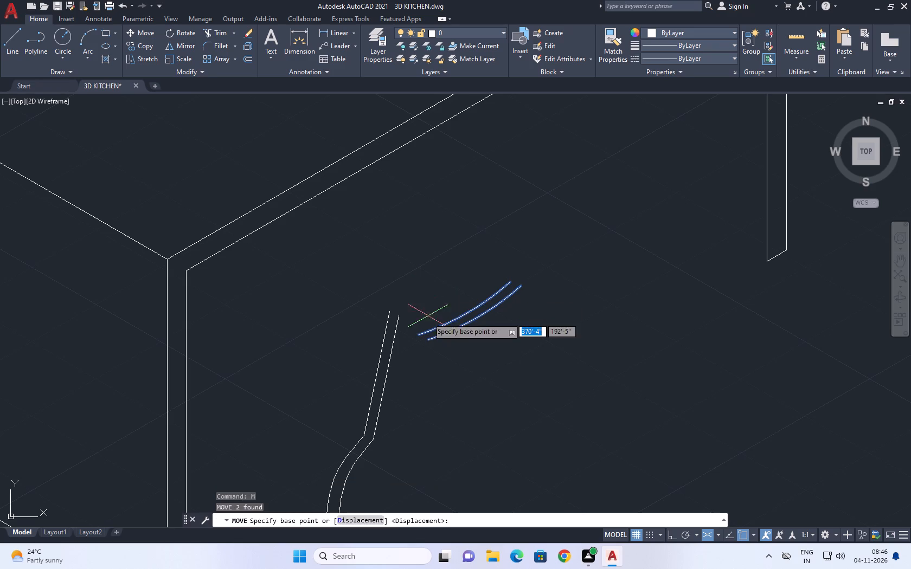
click(427, 340)
click(396, 314)
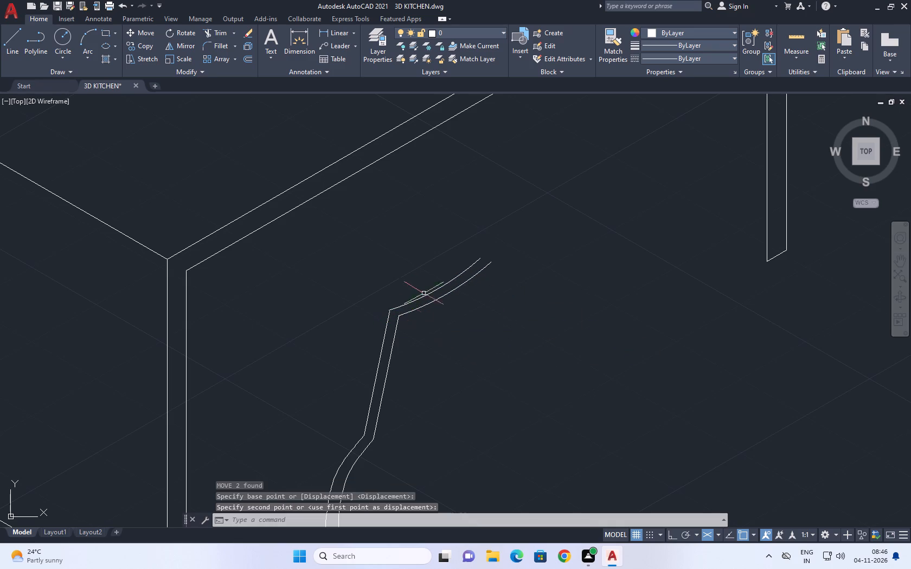
Fillet the outer upper arc and the outer steep line into a sharp corner.
scroll(387, 313, up, 5)
middle_drag(409, 300, 441, 311)
text(F)
key(space)
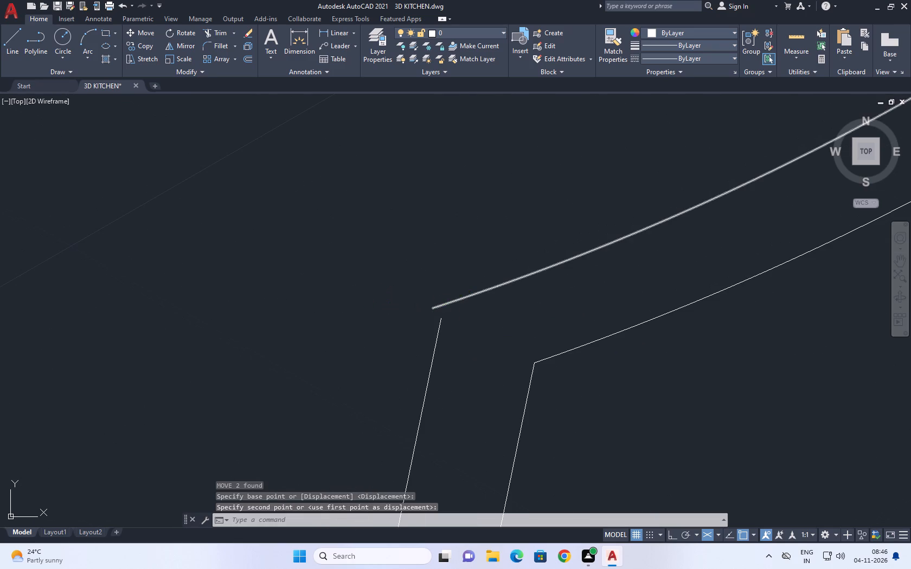
click(452, 300)
click(437, 332)
scroll(469, 292, down, 3)
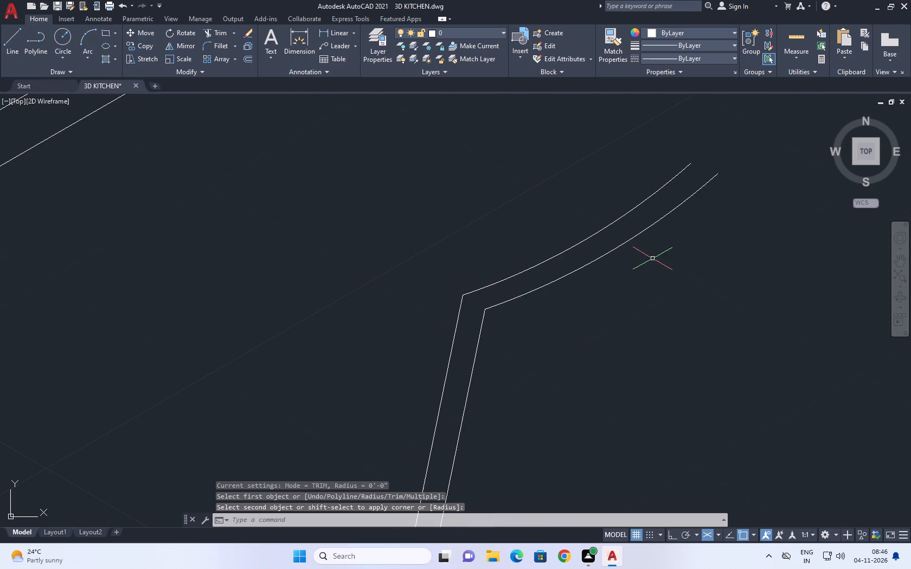
Stretch the free upper ends of both arcs outward, away from the steep lines, to lengthen the arcs.
middle_drag(653, 258, 522, 294)
scroll(546, 287, down, 2)
middle_drag(613, 228, 525, 288)
drag(504, 347, 482, 329)
click(438, 253)
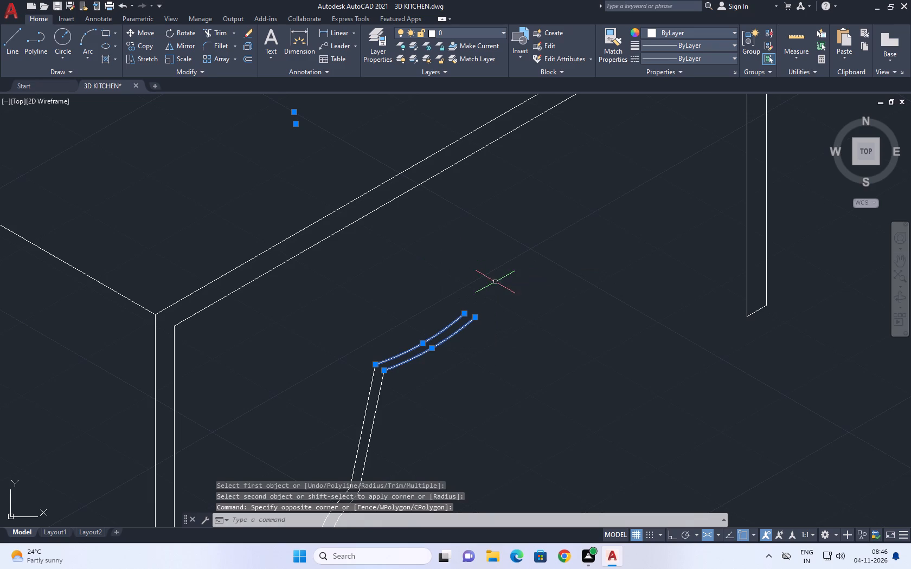
text(S)
key(space)
click(526, 271)
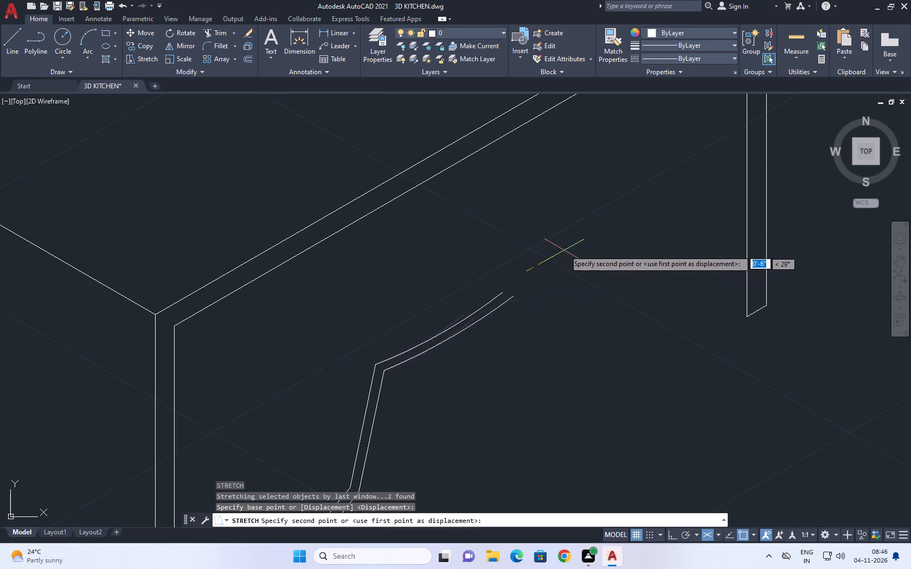
click(596, 221)
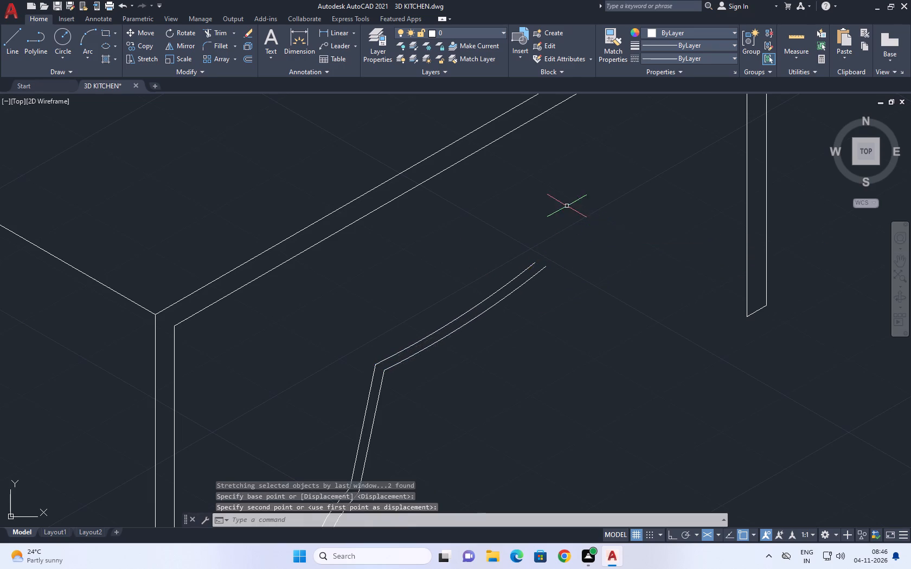
Draw a short line closing the gap between the upper ends of the two arcs.
scroll(566, 205, down, 4)
scroll(563, 235, up, 1)
middle_drag(564, 234, 546, 251)
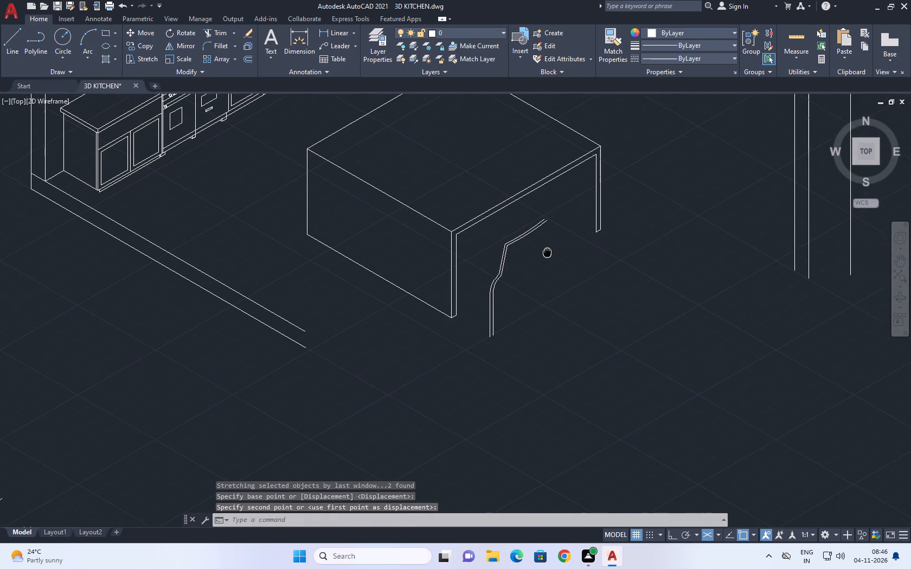
middle_drag(546, 251, 535, 250)
scroll(560, 249, up, 1)
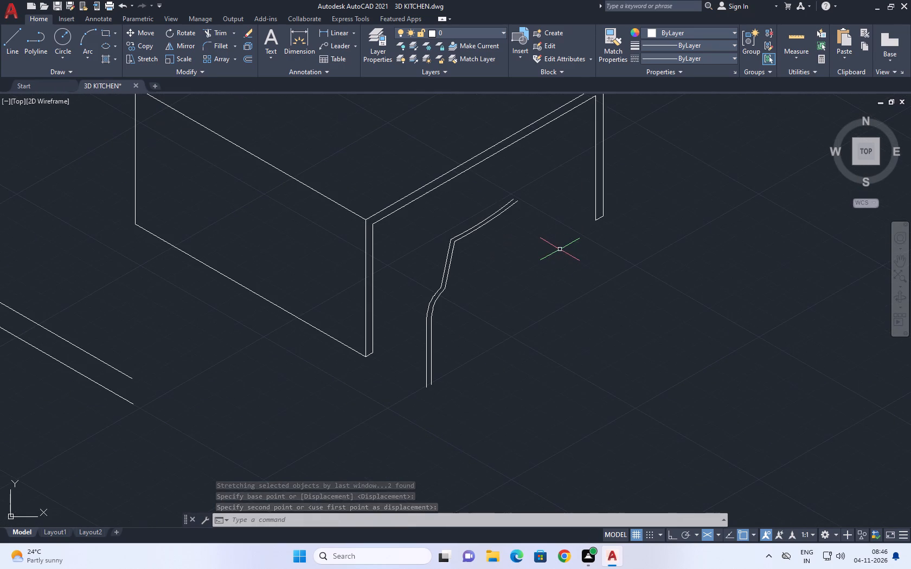
key(l)
key(space)
scroll(532, 215, up, 1)
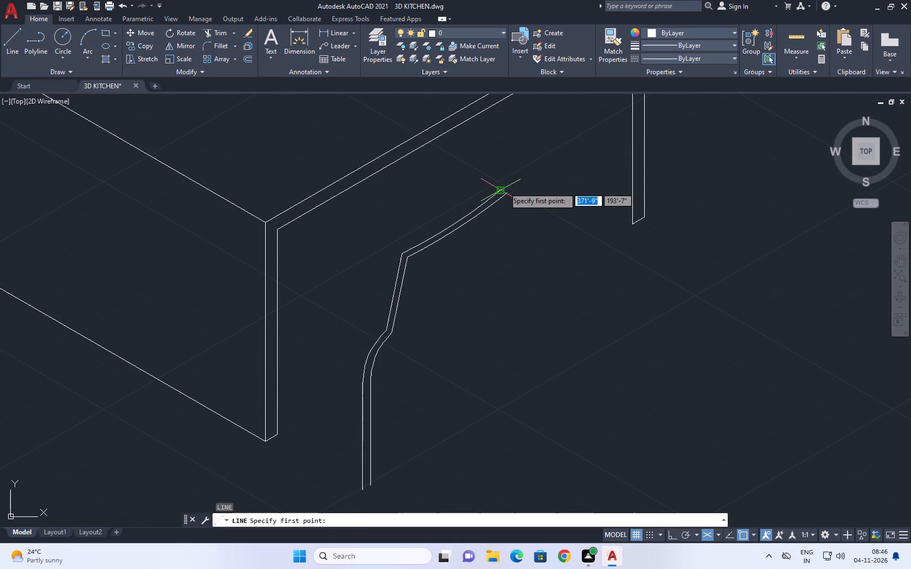
click(504, 187)
click(509, 191)
key(space)
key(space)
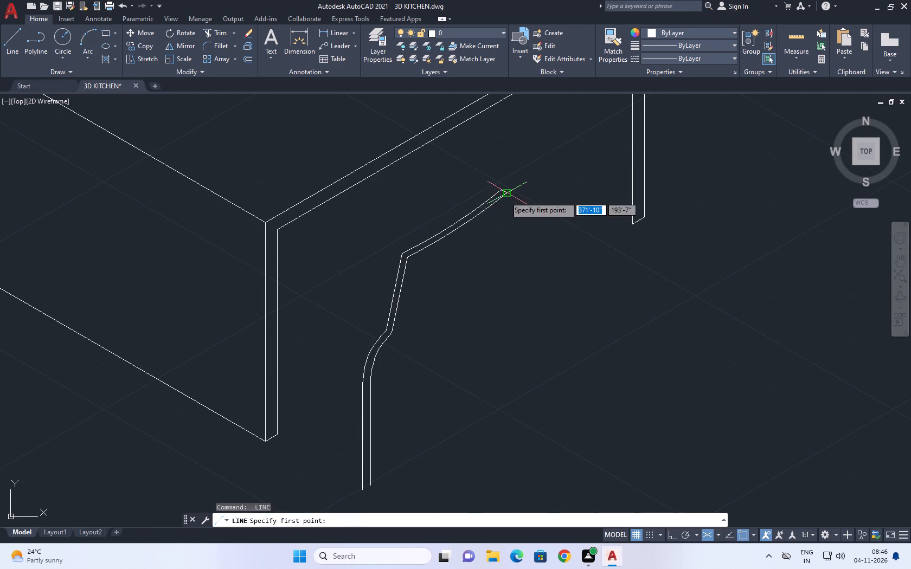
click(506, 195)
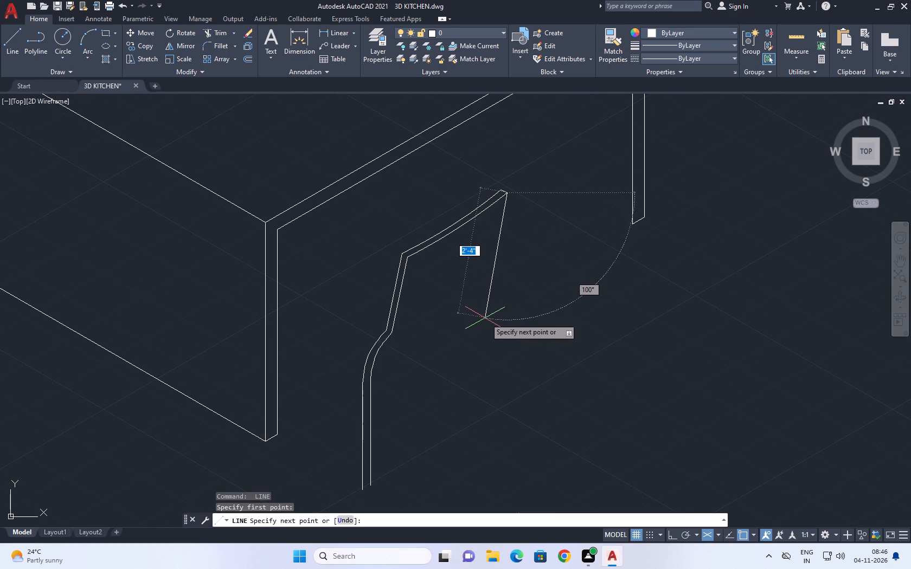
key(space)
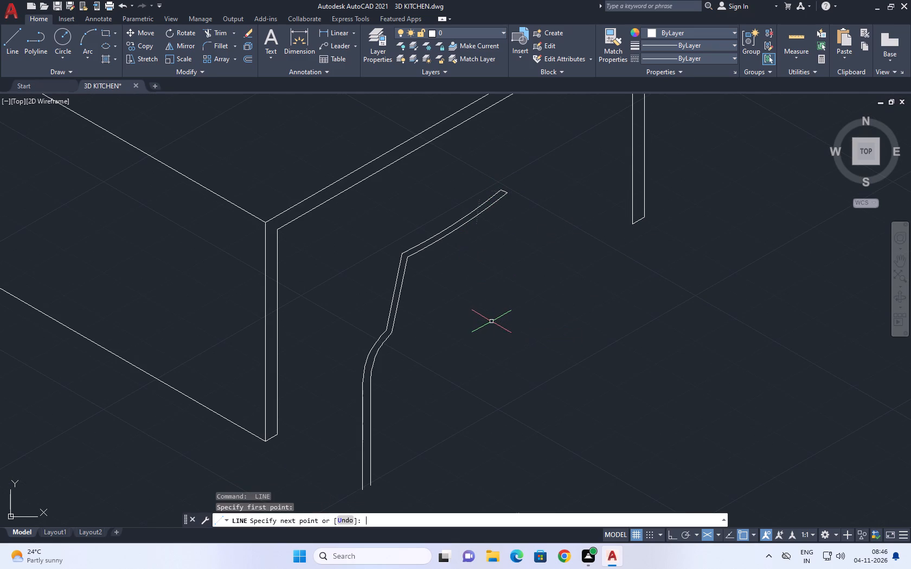
Draw a slightly bowed three-point arc about 2'-4" long, running down from the inner upper arc's closed end.
key(a)
key(space)
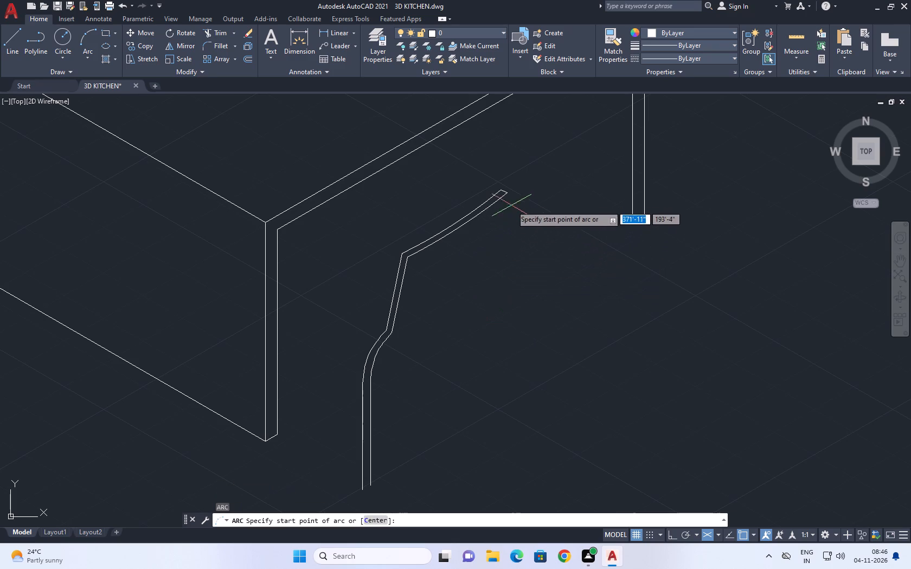
click(510, 193)
click(497, 267)
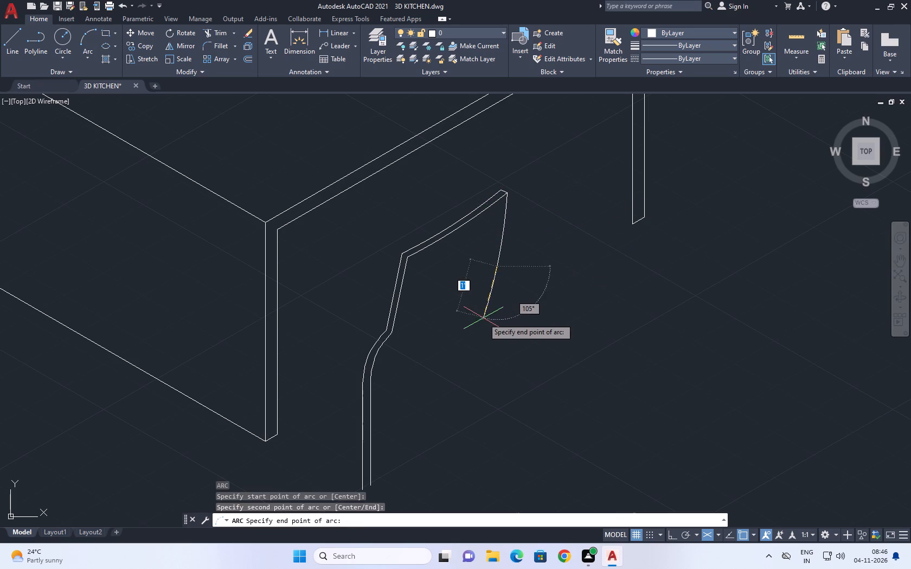
click(483, 318)
Stretch the new side arc's lower end further down to lengthen it.
click(492, 284)
click(483, 320)
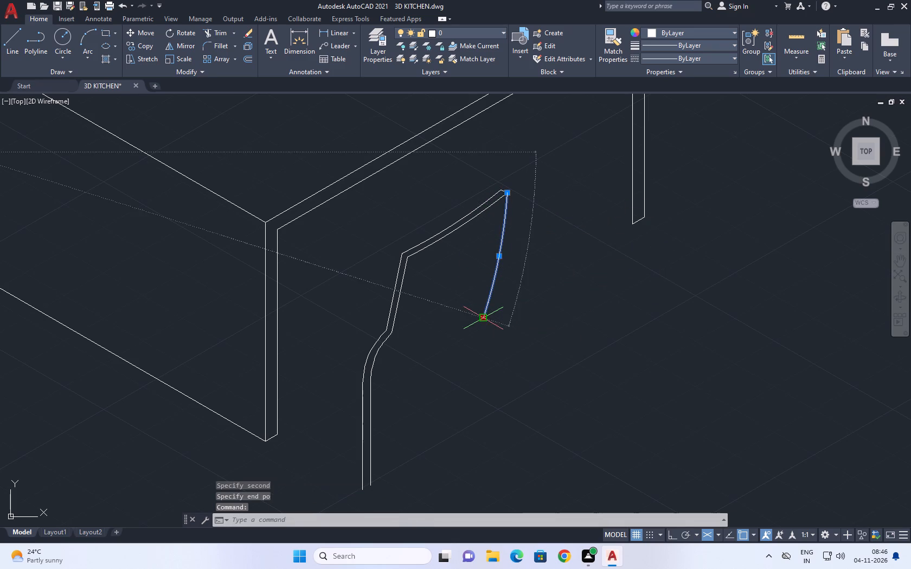
drag(483, 341, 482, 332)
key(Escape)
Copy the side arc from the inner upper arc's closed end to that arc's lower end.
middle_drag(471, 301, 467, 301)
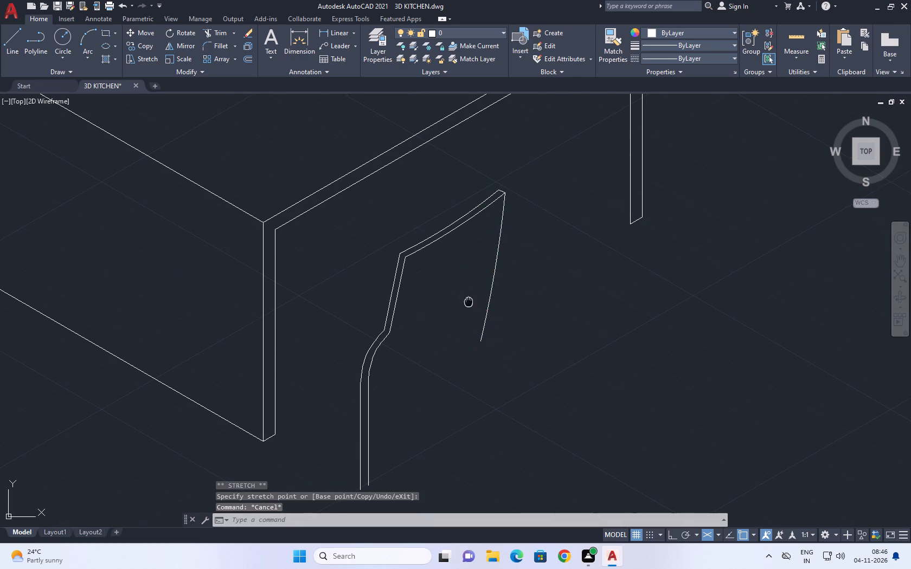
middle_drag(467, 301, 454, 237)
scroll(455, 243, up, 1)
click(512, 220)
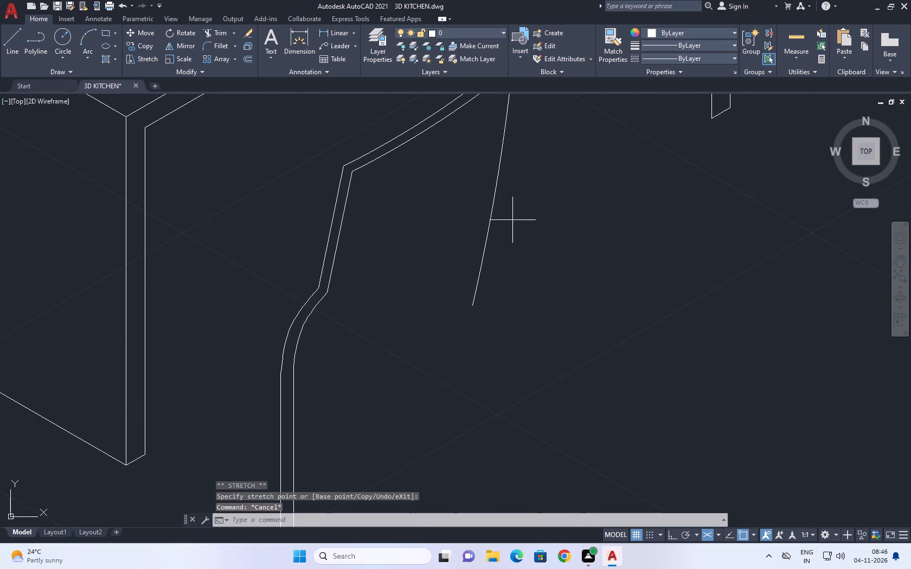
drag(451, 246, 439, 249)
key(c)
key(o)
key(space)
middle_drag(514, 206, 507, 285)
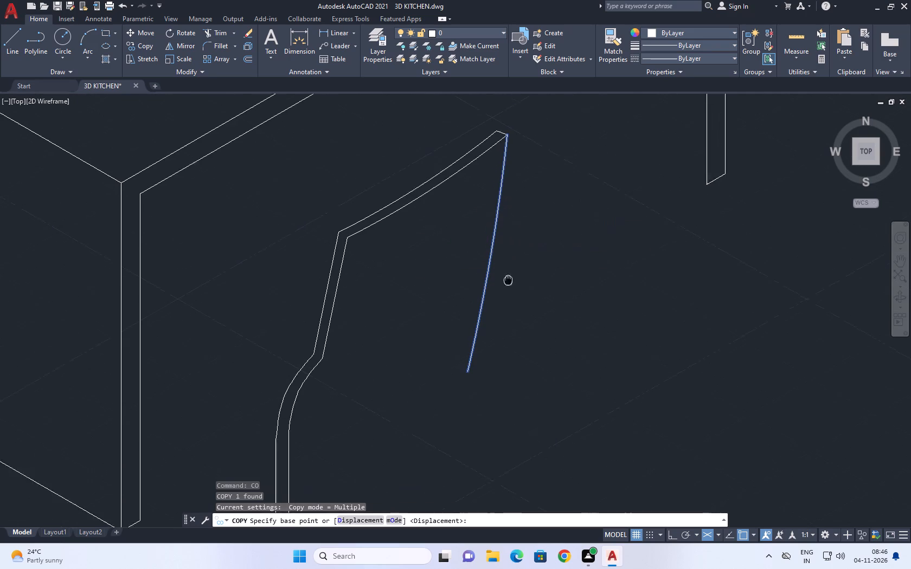
middle_drag(507, 285, 507, 286)
click(506, 147)
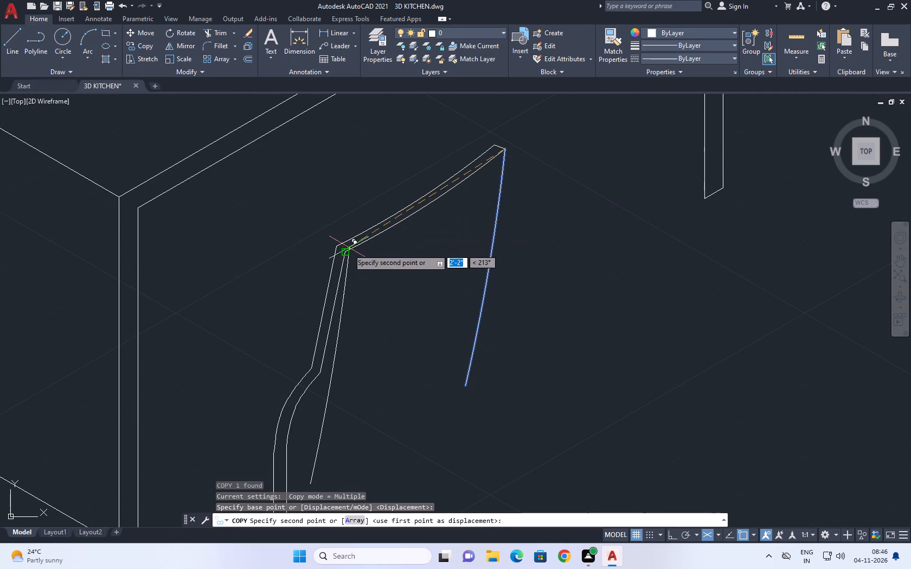
click(346, 251)
key(Escape)
Erase the two steep straight lines between the splines and the upper arcs.
middle_drag(428, 299, 474, 184)
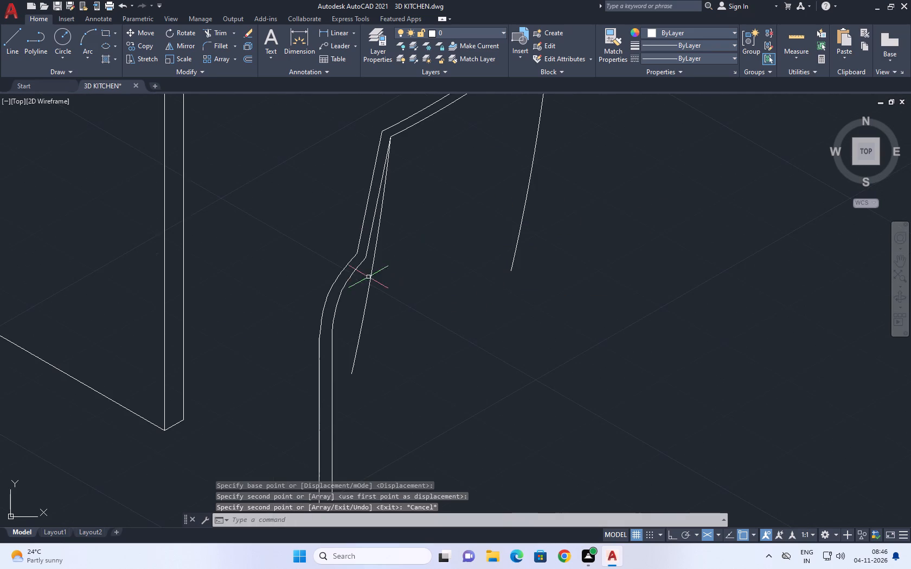
scroll(360, 274, up, 2)
drag(377, 240, 378, 234)
key(Escape)
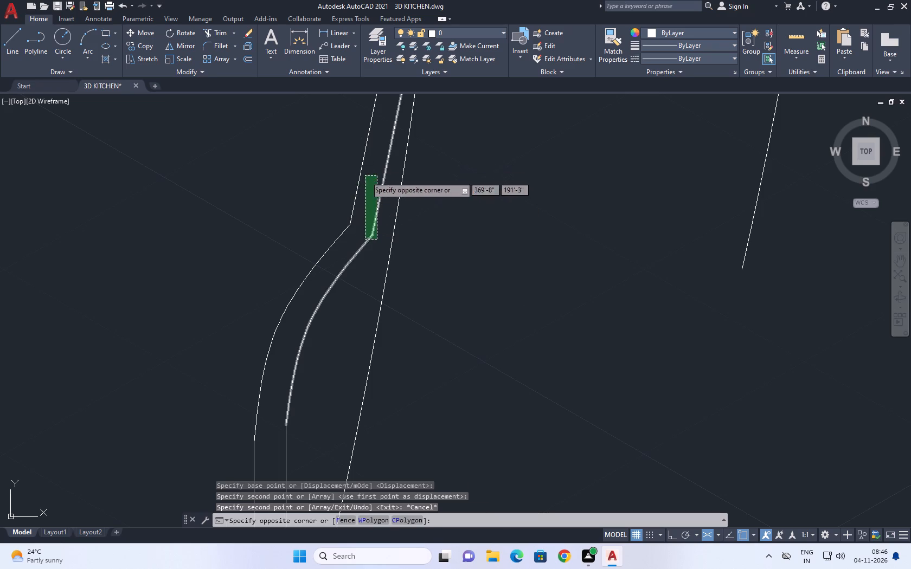
click(384, 183)
drag(356, 161, 350, 159)
click(384, 193)
click(373, 184)
click(349, 166)
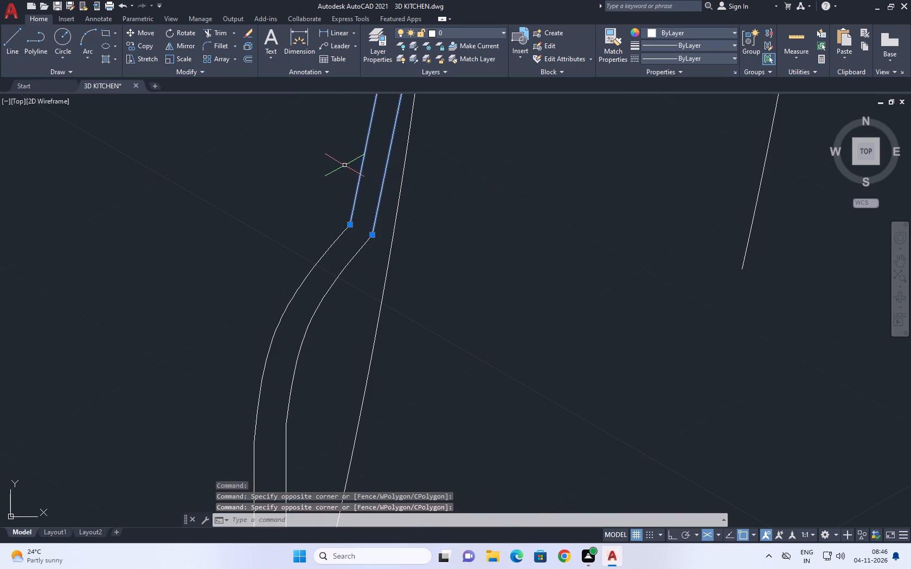
key(Delete)
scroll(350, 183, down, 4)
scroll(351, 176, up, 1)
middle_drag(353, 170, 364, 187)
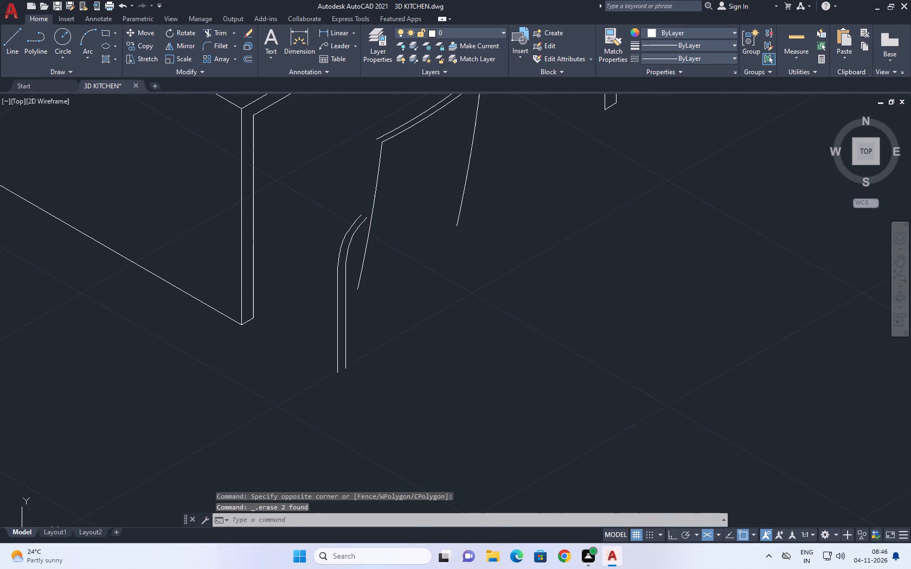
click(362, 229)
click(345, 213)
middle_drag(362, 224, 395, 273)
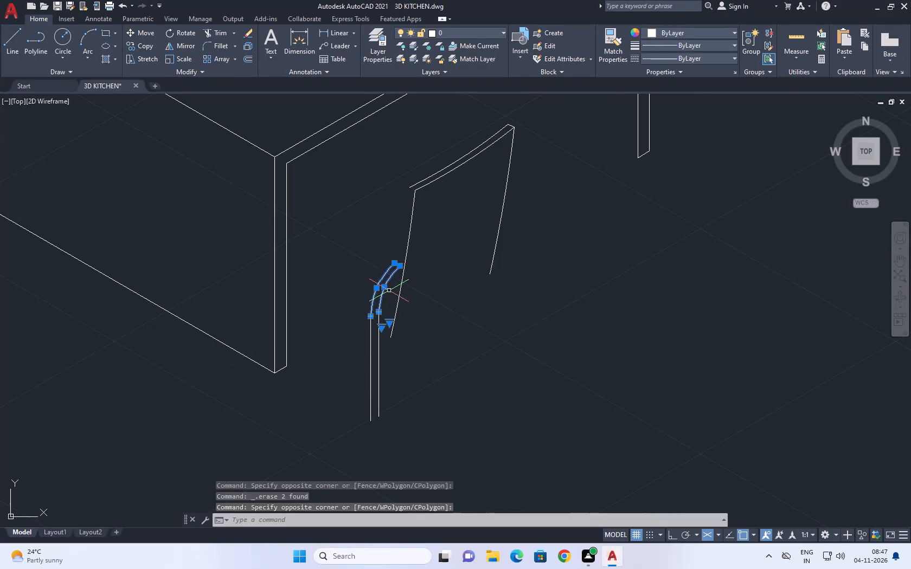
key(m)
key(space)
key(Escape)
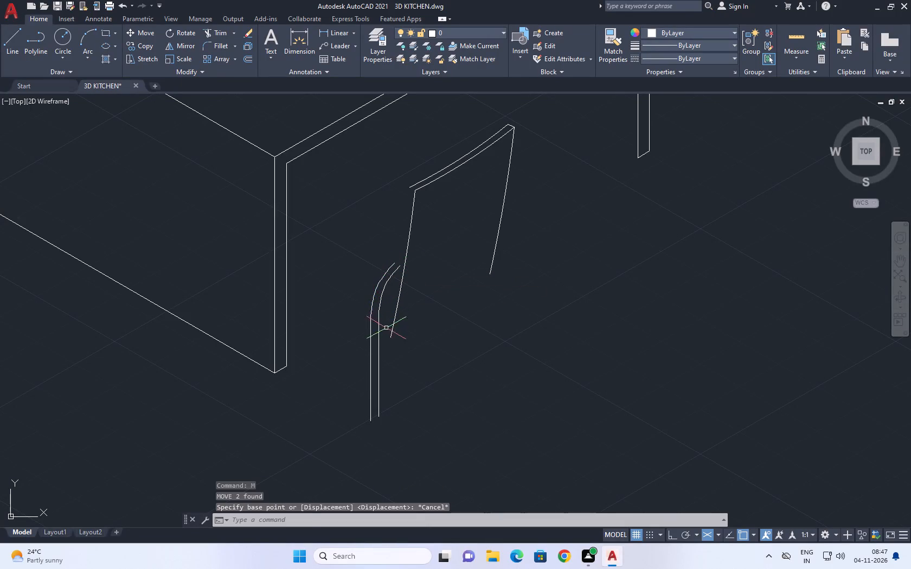
Move both splines and their vertical lines so the inner spline's upper end meets the copied side arc's lower end.
drag(380, 326, 375, 318)
click(352, 294)
text(M)
key(space)
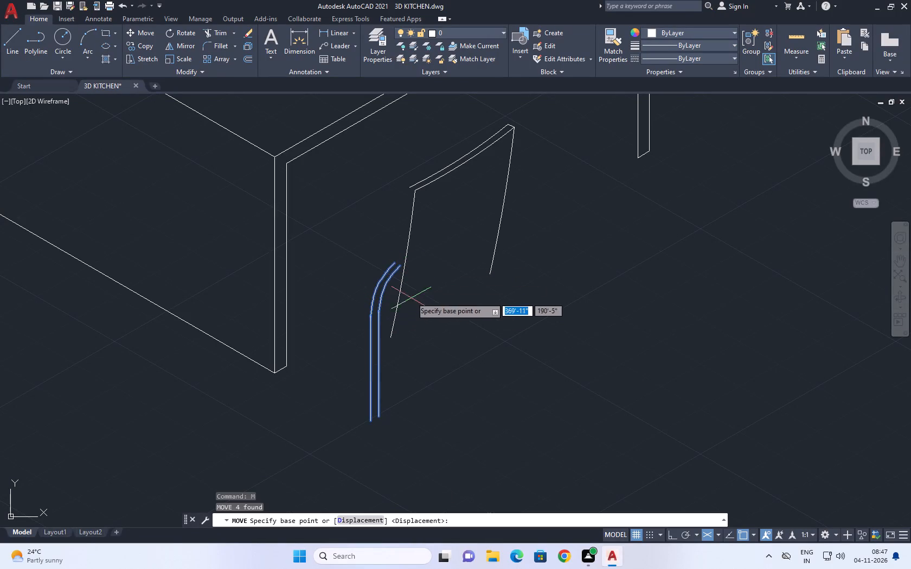
click(399, 265)
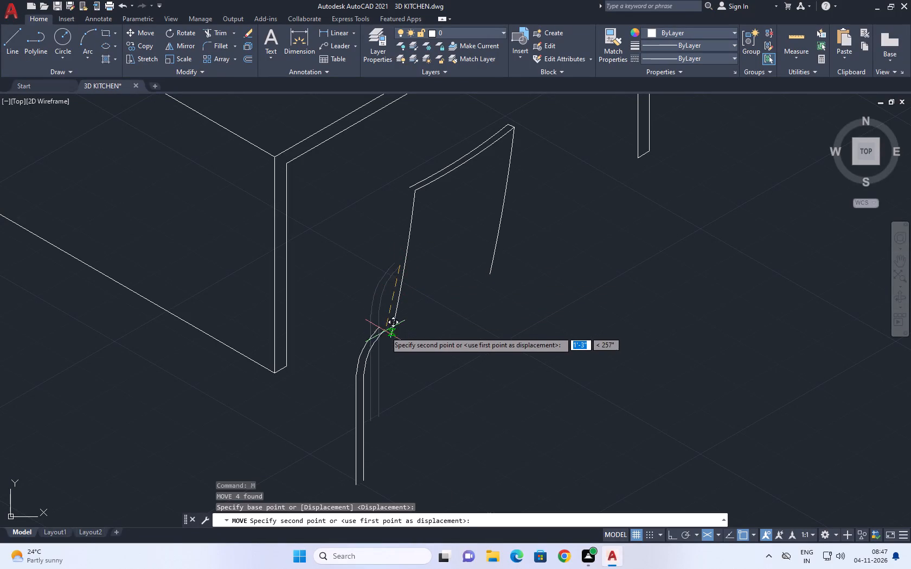
click(390, 338)
Copy the side arc above the inner spline from the inner upper arc's lower end to the outer upper arc's lower end.
scroll(457, 228, down, 1)
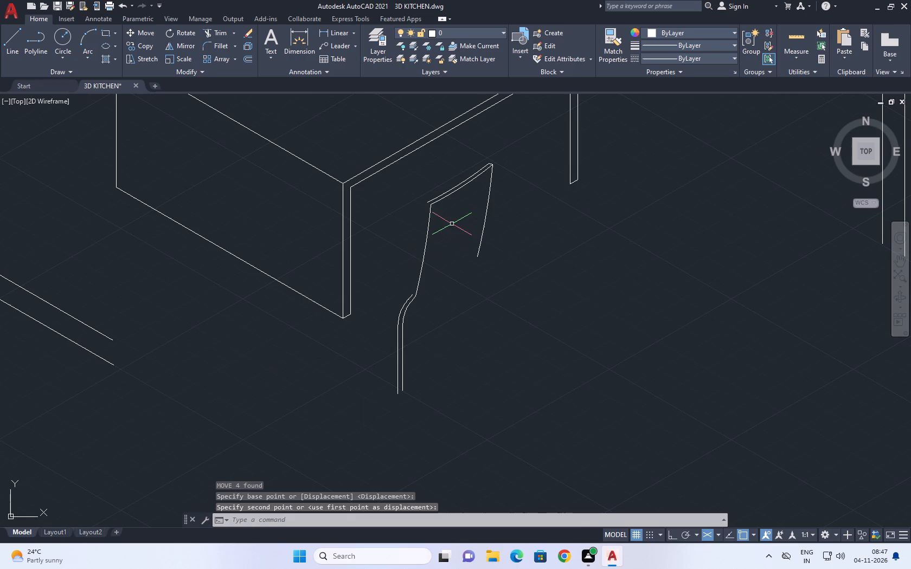
scroll(426, 229, up, 1)
click(440, 245)
click(423, 236)
key(c)
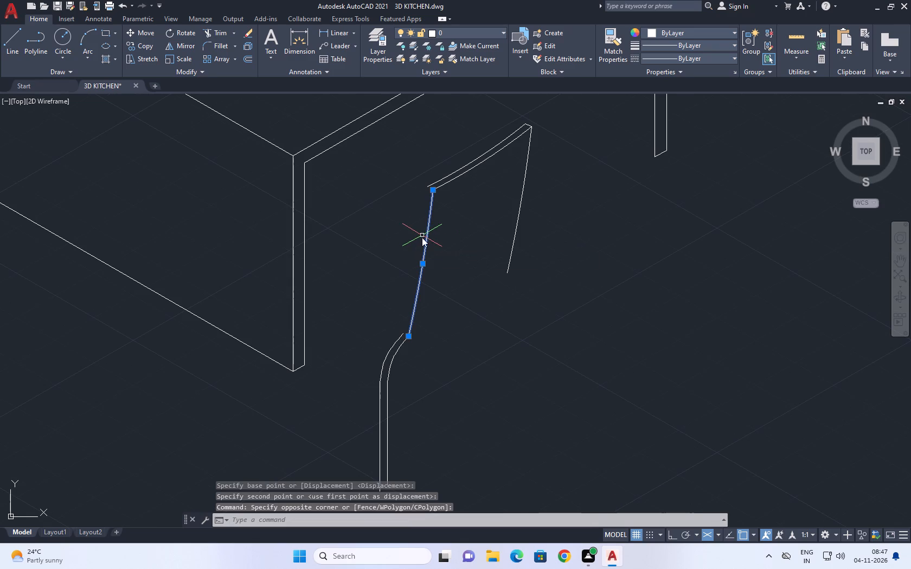
key(o)
key(space)
scroll(432, 192, up, 1)
click(430, 192)
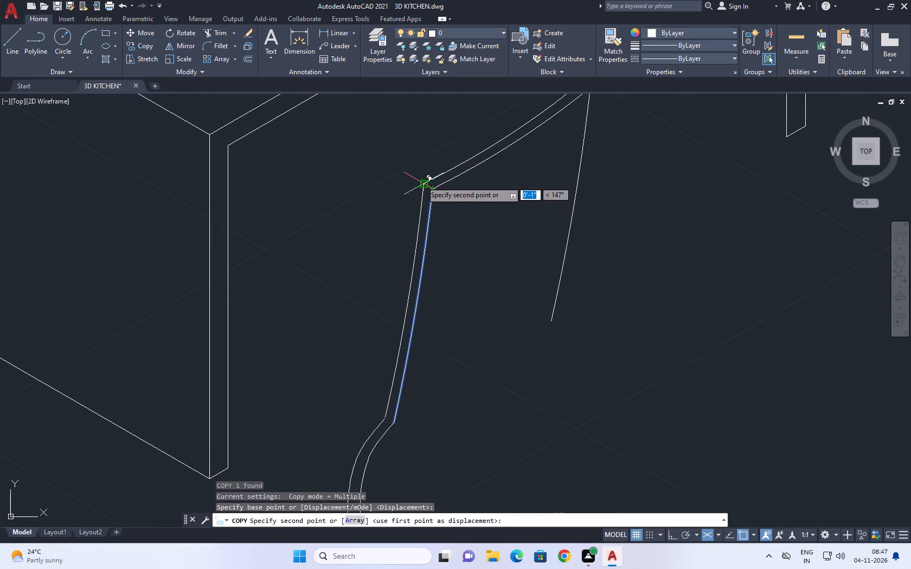
click(421, 183)
key(Escape)
Fillet the outer spline and the outer side arc into a sharp corner with zero radius.
middle_drag(354, 332, 438, 268)
scroll(439, 267, up, 1)
key(f)
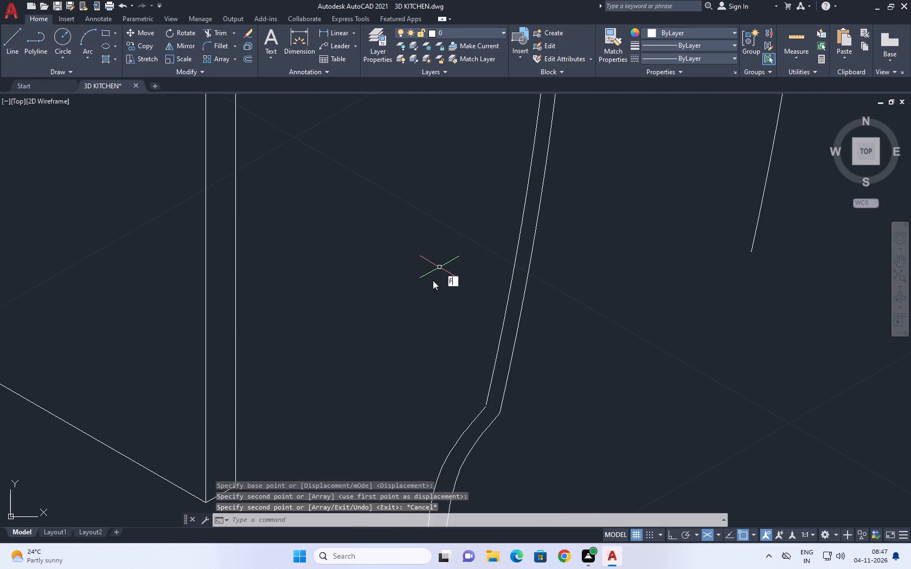
key(space)
click(482, 409)
click(487, 398)
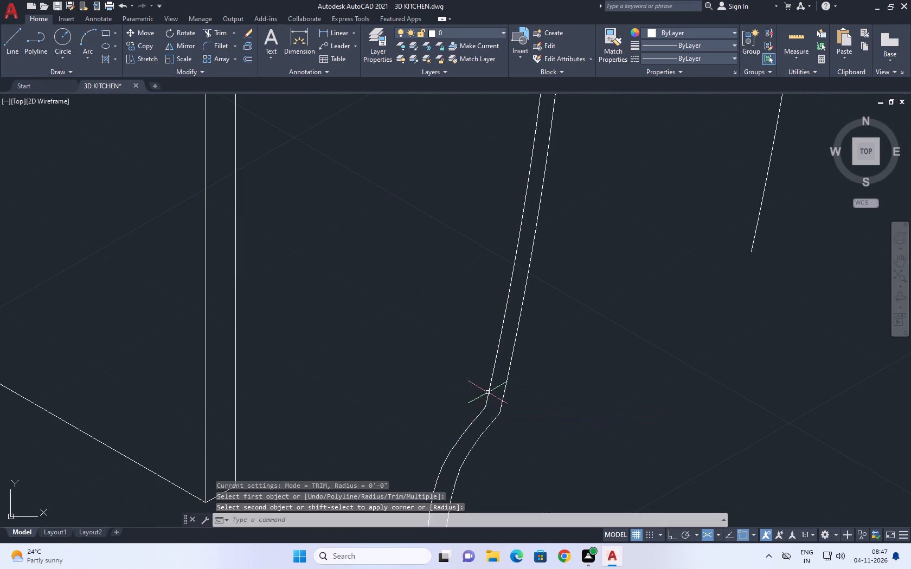
scroll(474, 320, down, 3)
middle_drag(513, 302, 466, 321)
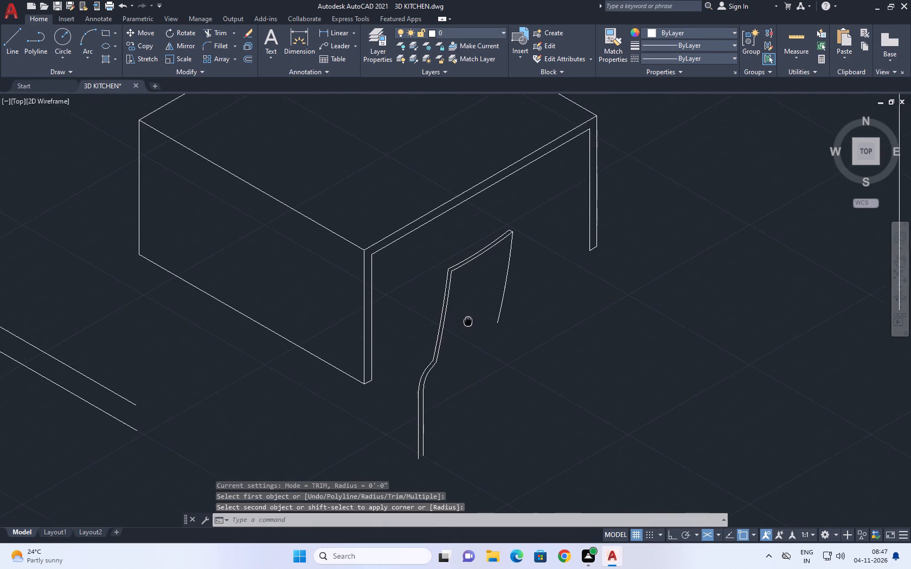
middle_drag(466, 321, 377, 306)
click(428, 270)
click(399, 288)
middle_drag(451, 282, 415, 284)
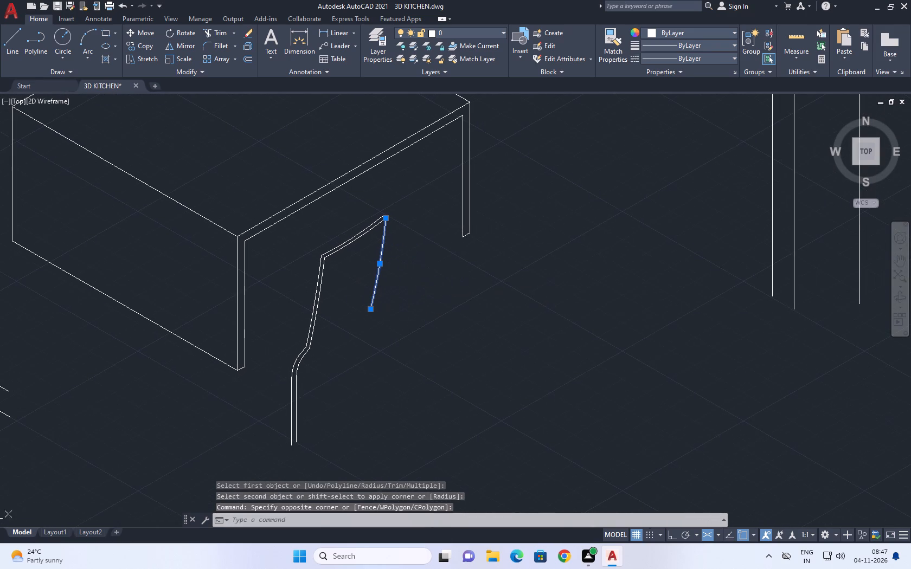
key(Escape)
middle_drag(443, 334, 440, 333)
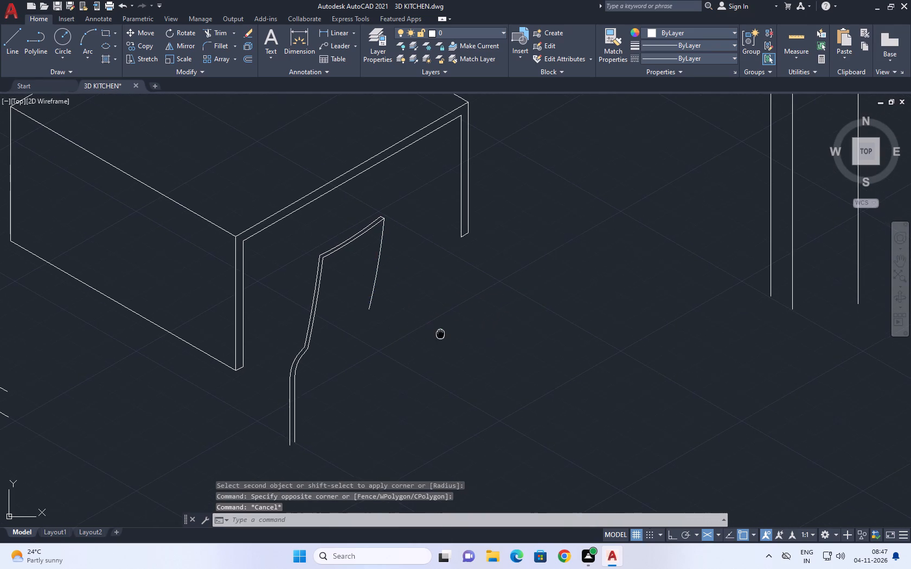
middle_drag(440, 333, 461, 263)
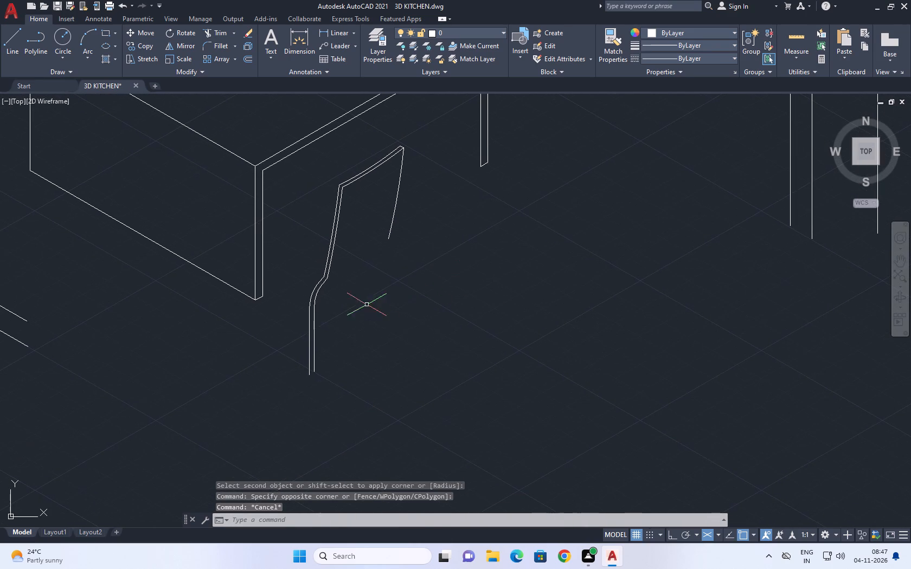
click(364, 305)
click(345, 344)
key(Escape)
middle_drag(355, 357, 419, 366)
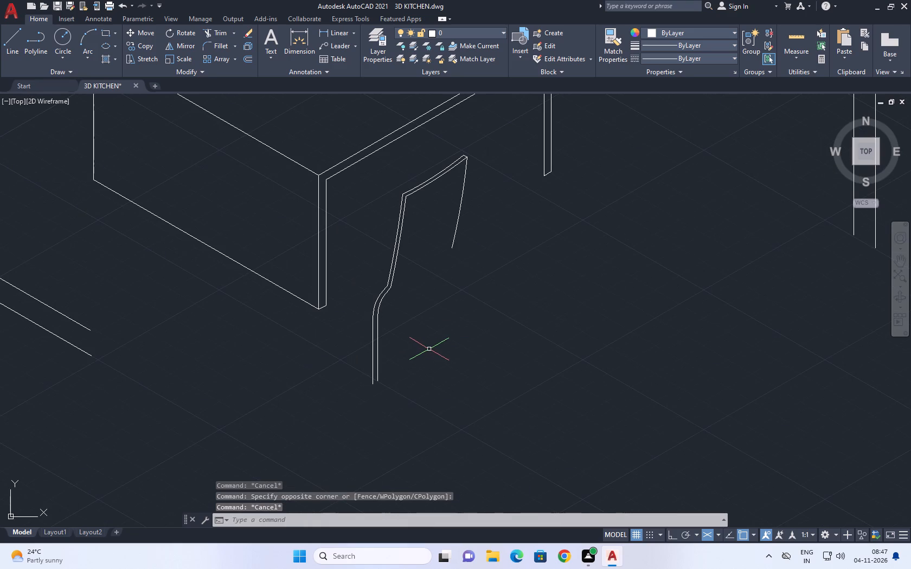
Copy the inner vertical line below the splines about 1 inch outward, on the side away from the outer vertical line.
scroll(373, 370, up, 2)
click(386, 346)
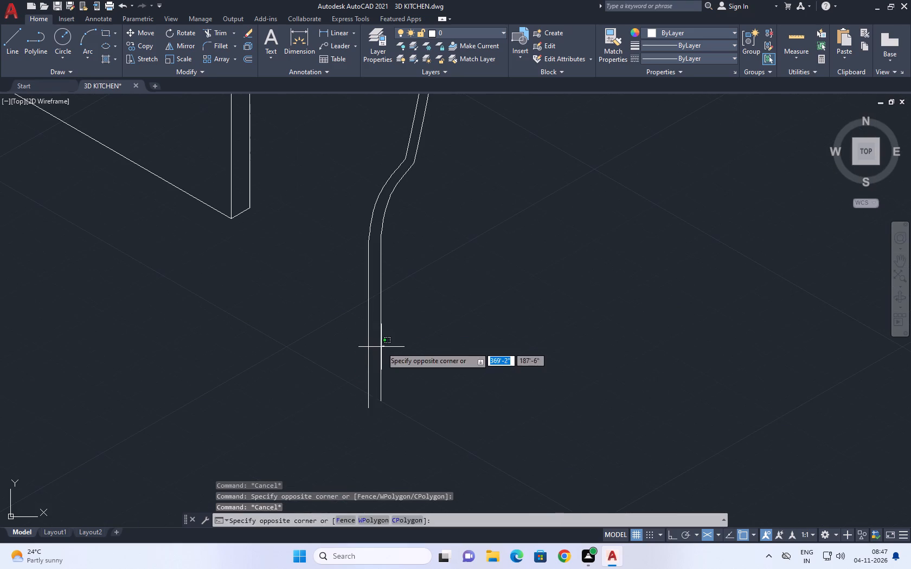
click(377, 351)
middle_drag(412, 333, 370, 336)
text(CO)
key(space)
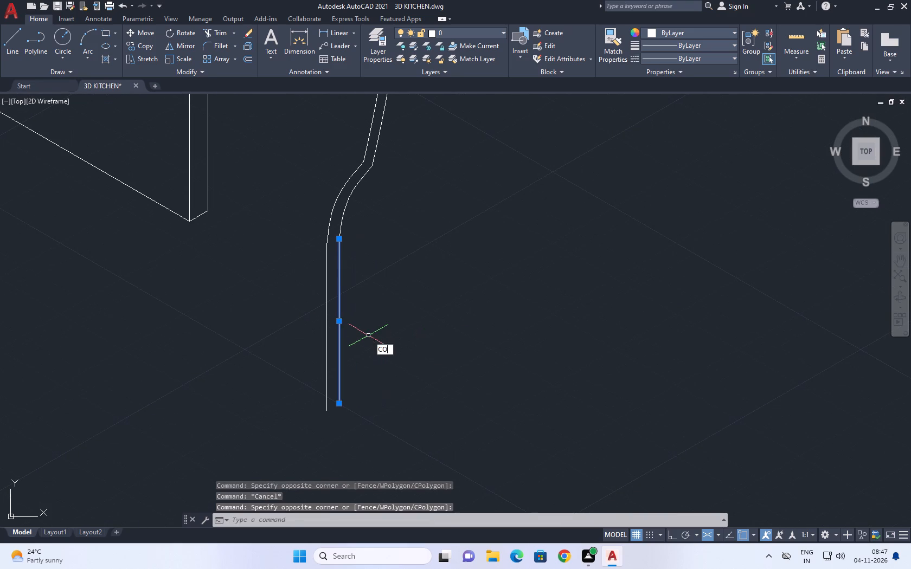
click(339, 242)
scroll(345, 241, up, 1)
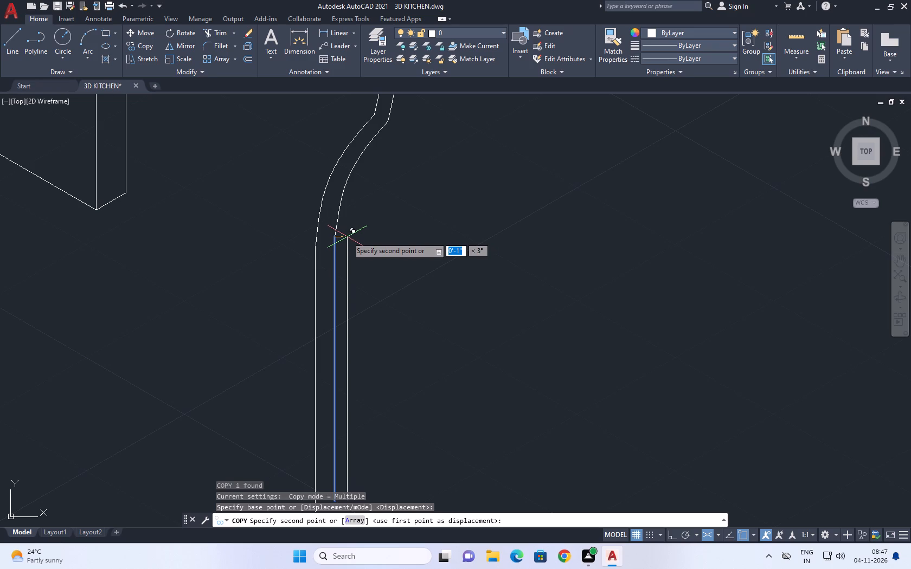
click(344, 236)
key(Escape)
Draw two short isometric lines from the middle vertical line's lower end, one crossing the outer vertical and one passing the copied line.
middle_drag(292, 266, 317, 308)
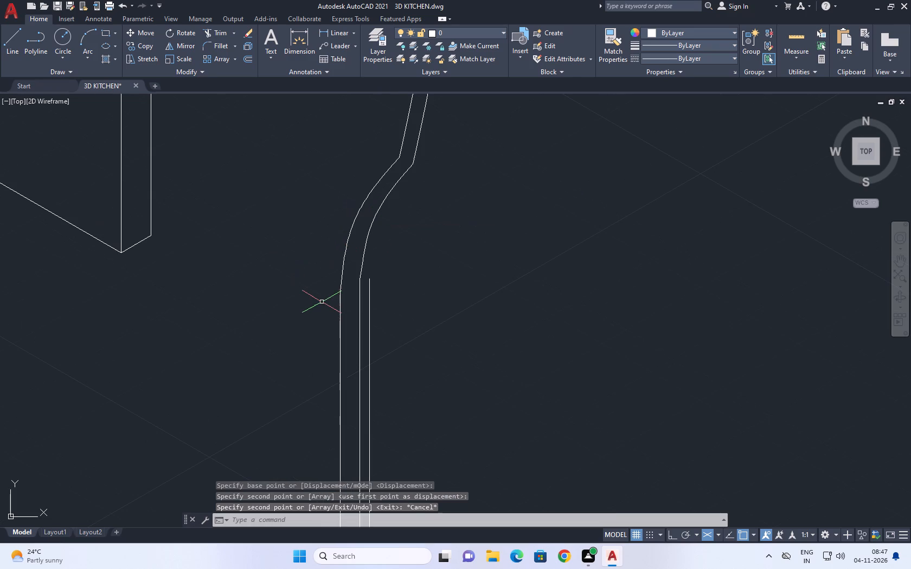
key(l)
key(space)
middle_drag(337, 333, 337, 213)
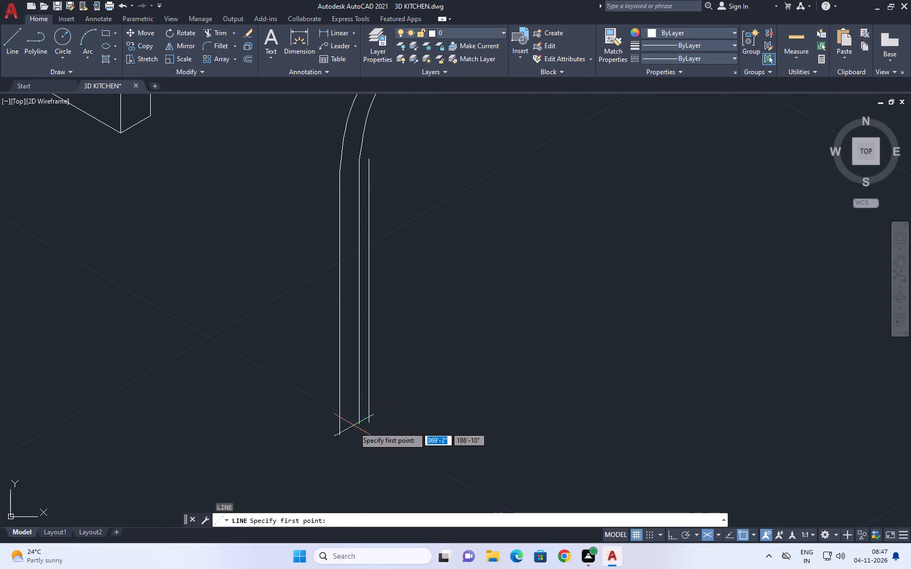
click(358, 425)
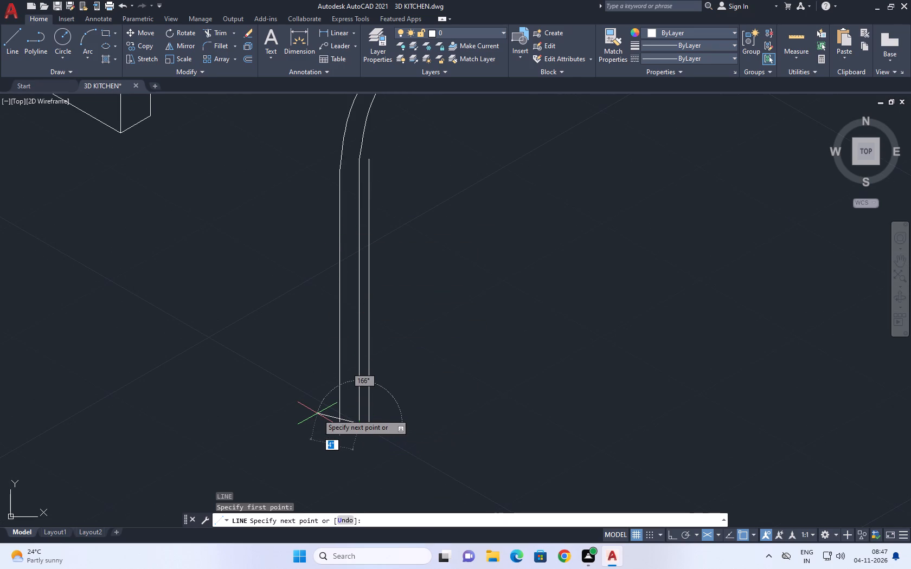
key(F5)
key(F8)
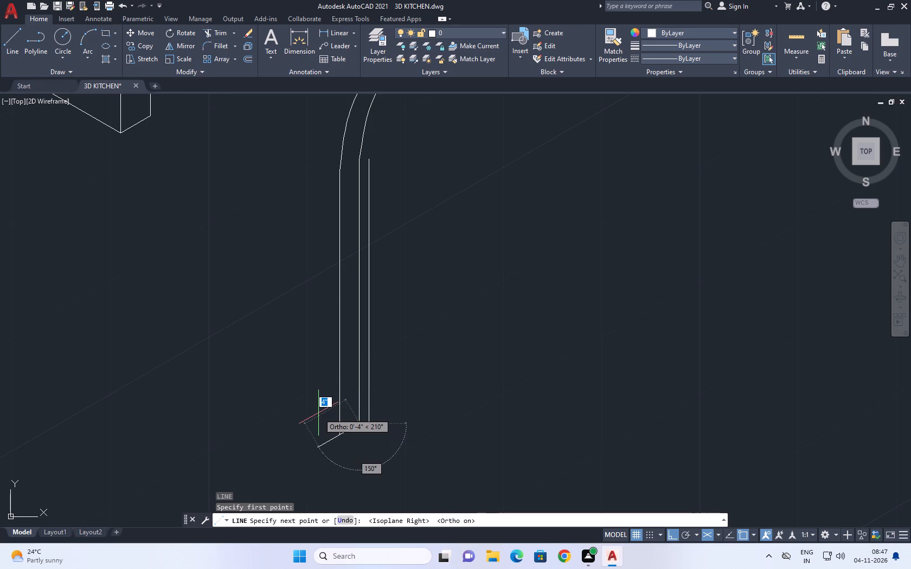
key(F5)
click(318, 411)
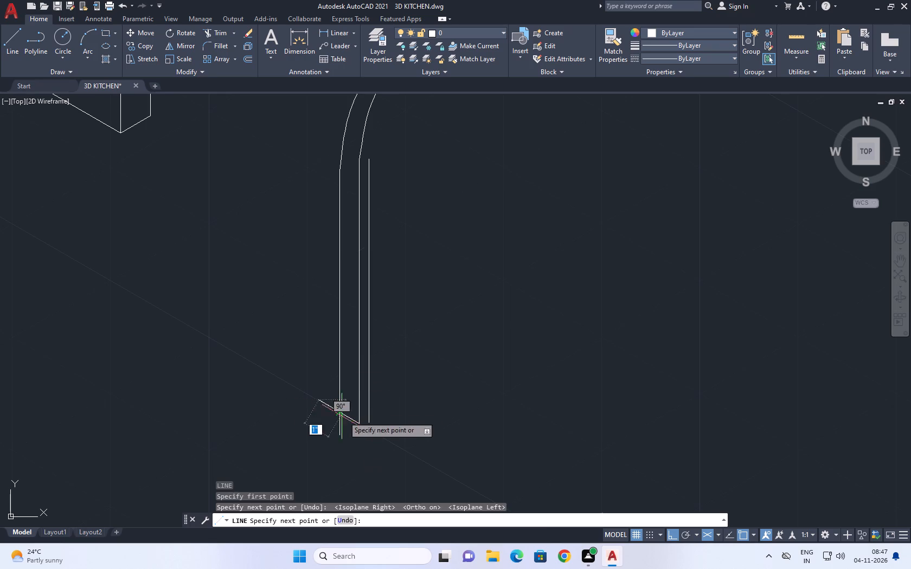
key(space)
key(space)
click(360, 423)
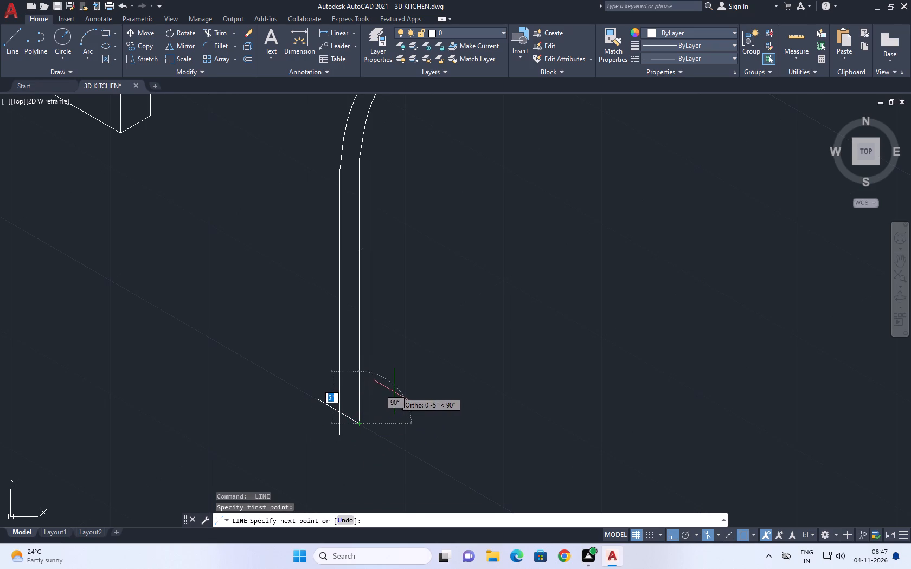
key(F5)
click(394, 393)
key(Escape)
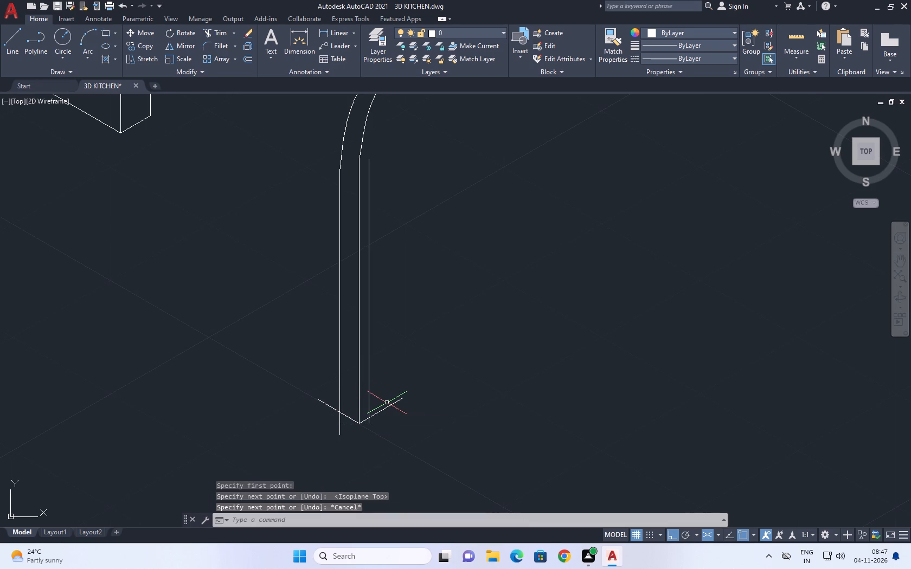
Trim the overhanging ends of the two short isometric lines and the outer and copied verticals to close the leg's foot.
key(r)
key(r)
key(r)
key(r)
key(r)
key(Escape)
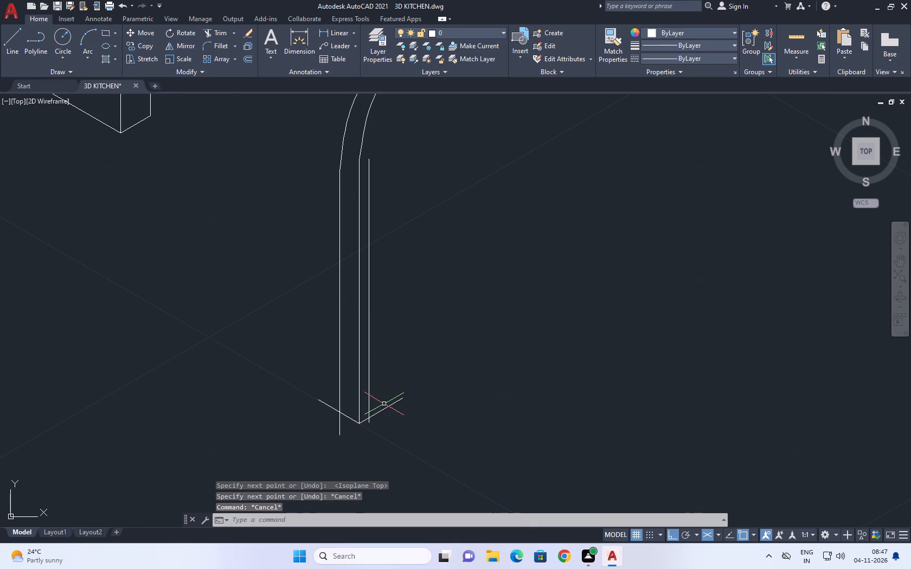
text(TR)
key(space)
middle_drag(366, 424, 395, 329)
scroll(389, 347, up, 1)
drag(421, 314, 417, 323)
drag(393, 365, 390, 371)
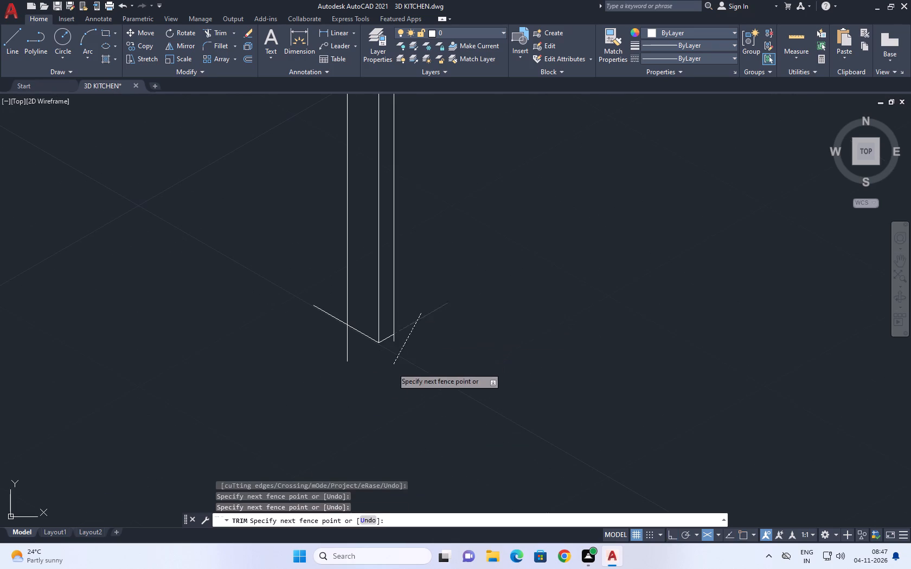
drag(390, 371, 389, 372)
scroll(392, 352, up, 2)
click(406, 322)
drag(384, 325, 382, 335)
click(322, 364)
click(274, 319)
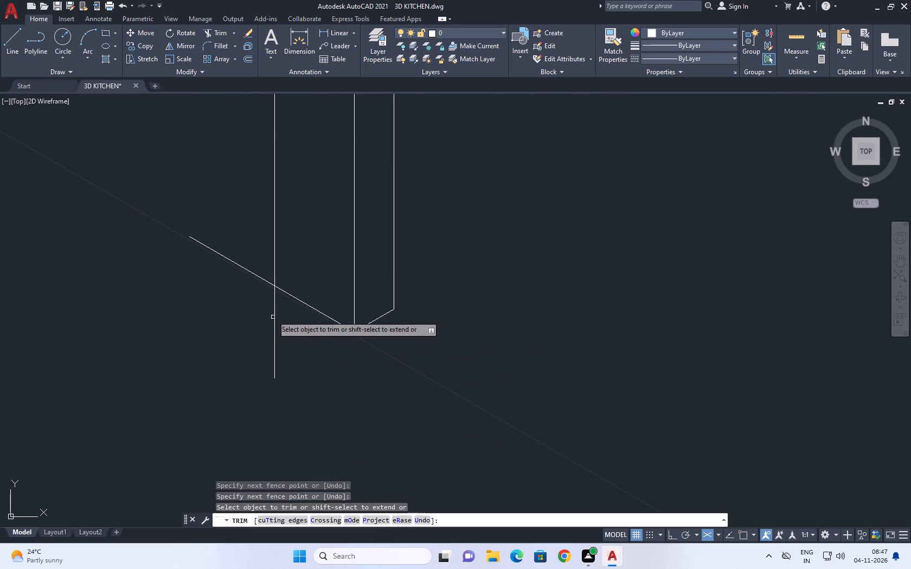
drag(256, 255, 256, 263)
click(294, 358)
scroll(284, 315, down, 9)
key(Escape)
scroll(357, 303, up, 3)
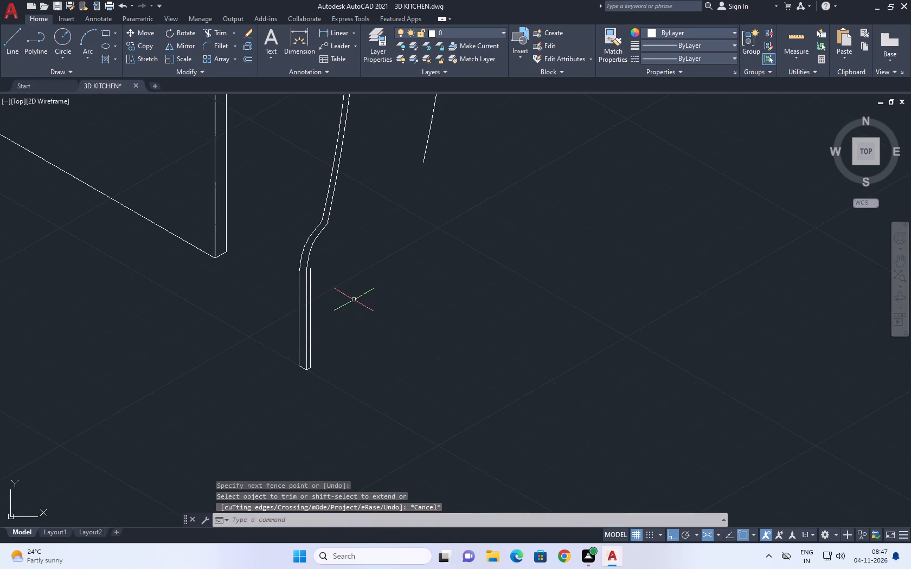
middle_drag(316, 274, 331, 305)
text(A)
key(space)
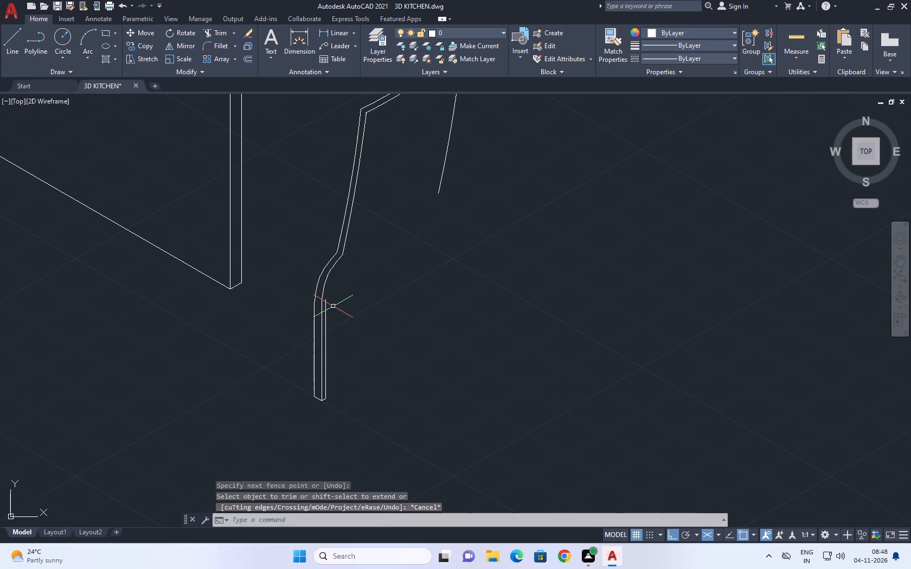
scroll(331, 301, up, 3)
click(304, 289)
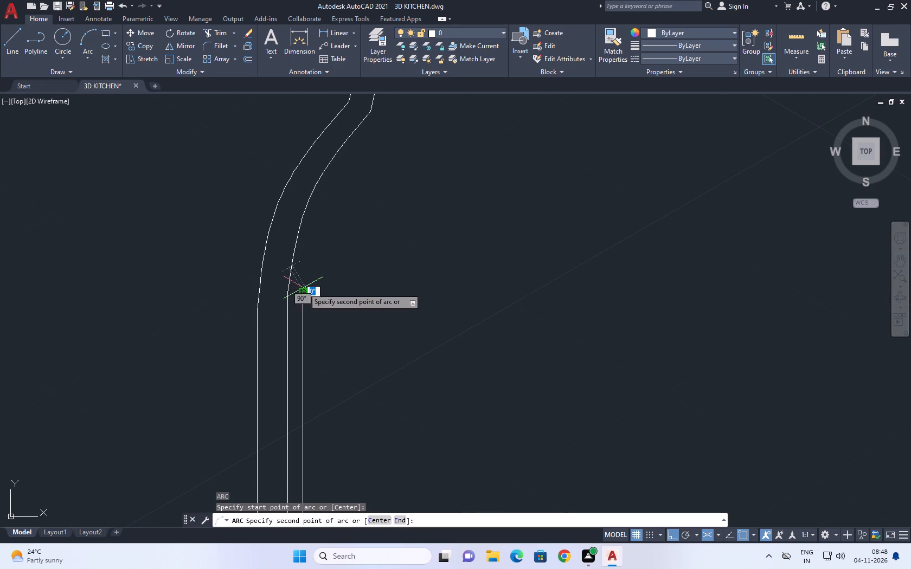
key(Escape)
Extend the copied vertical line upward to meet the inner spline.
key(e)
key(x)
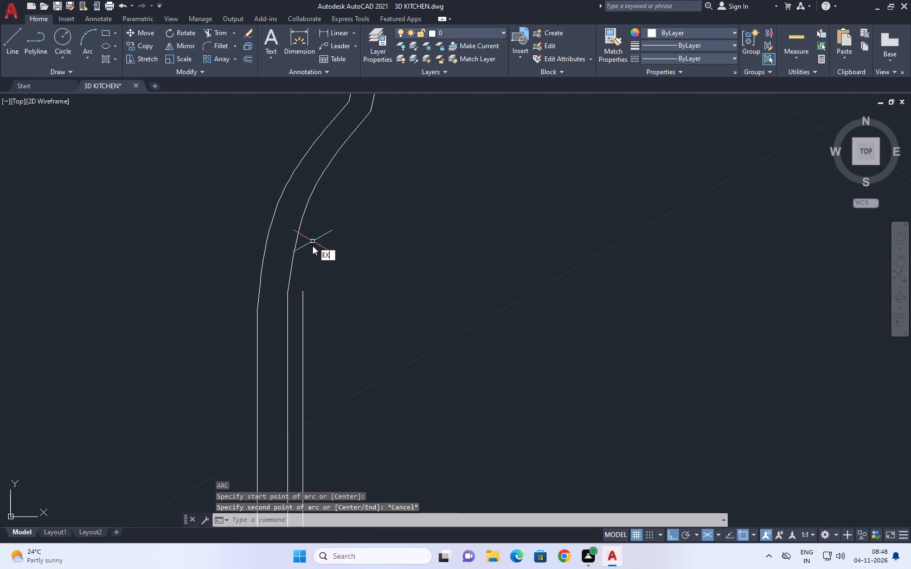
key(space)
click(303, 302)
scroll(344, 268, down, 4)
key(Escape)
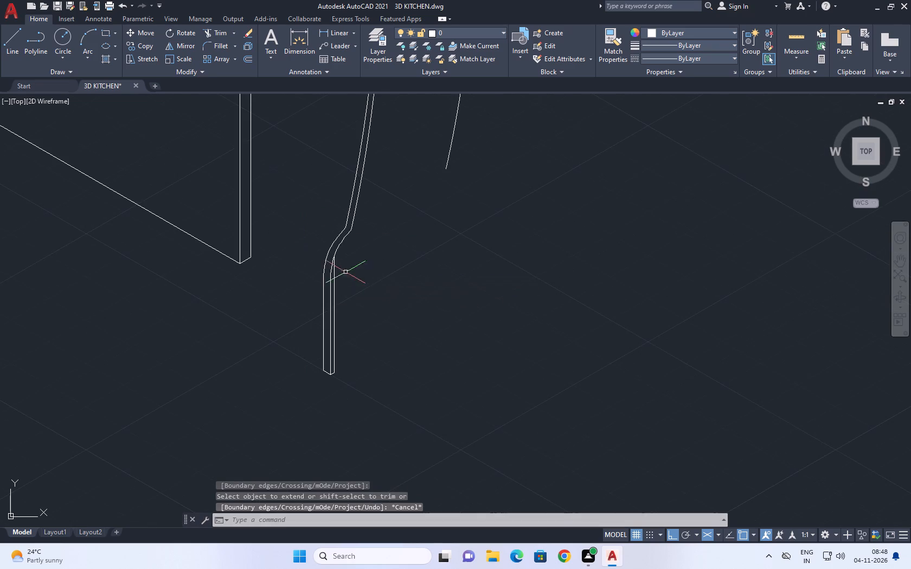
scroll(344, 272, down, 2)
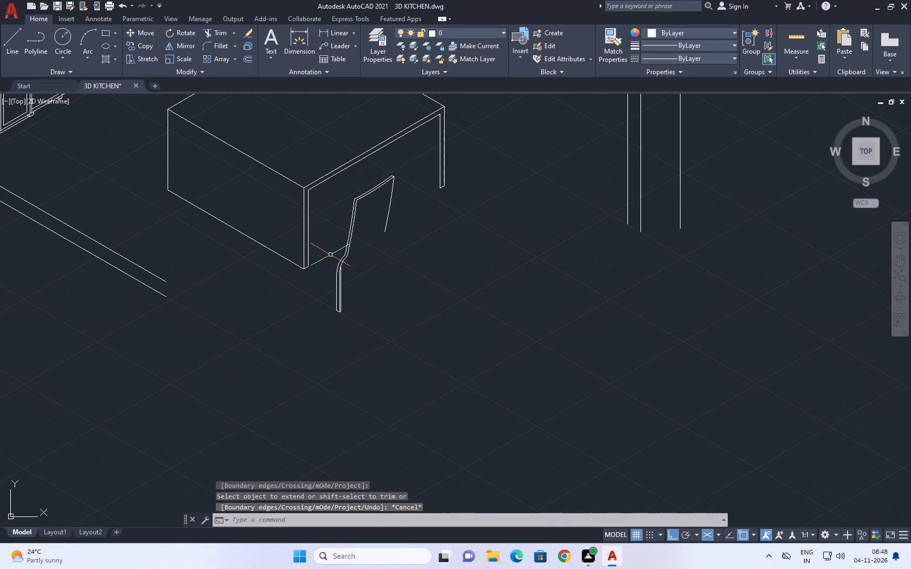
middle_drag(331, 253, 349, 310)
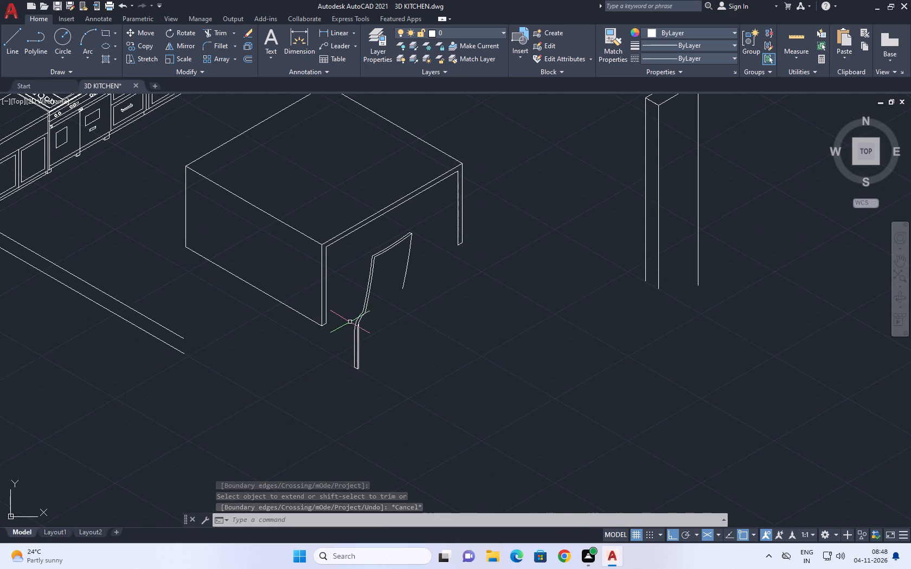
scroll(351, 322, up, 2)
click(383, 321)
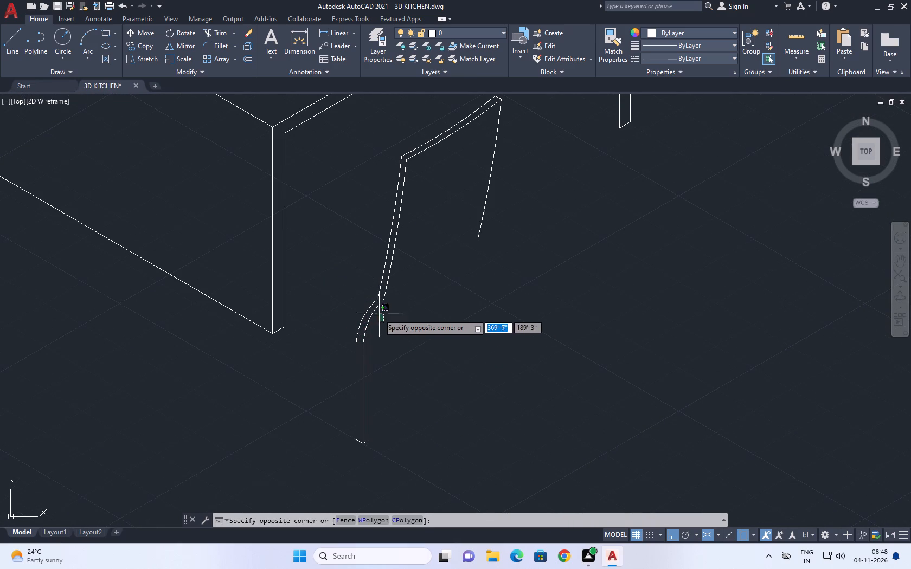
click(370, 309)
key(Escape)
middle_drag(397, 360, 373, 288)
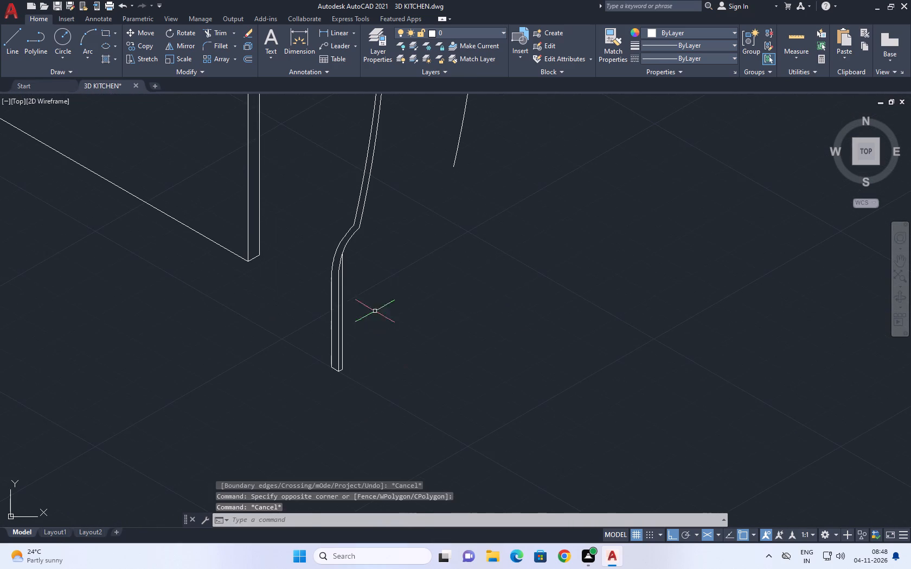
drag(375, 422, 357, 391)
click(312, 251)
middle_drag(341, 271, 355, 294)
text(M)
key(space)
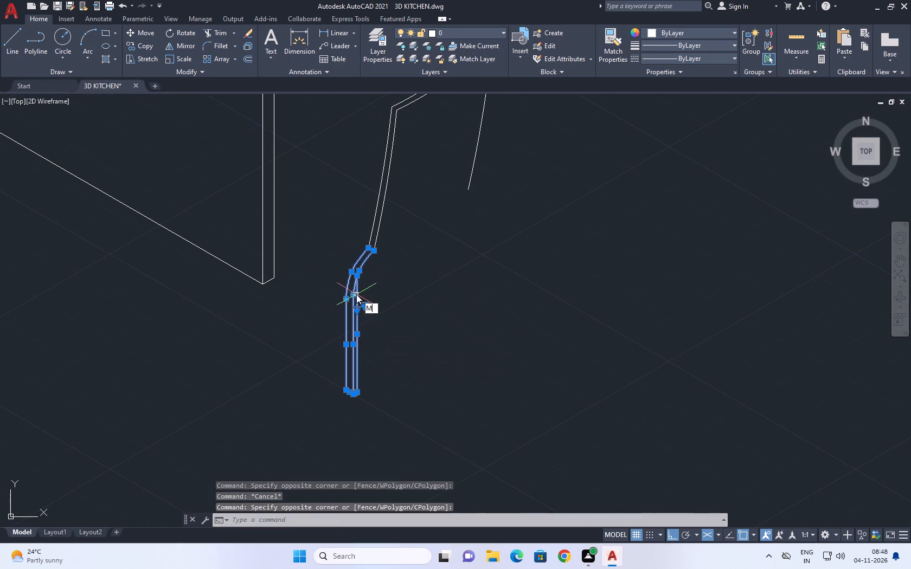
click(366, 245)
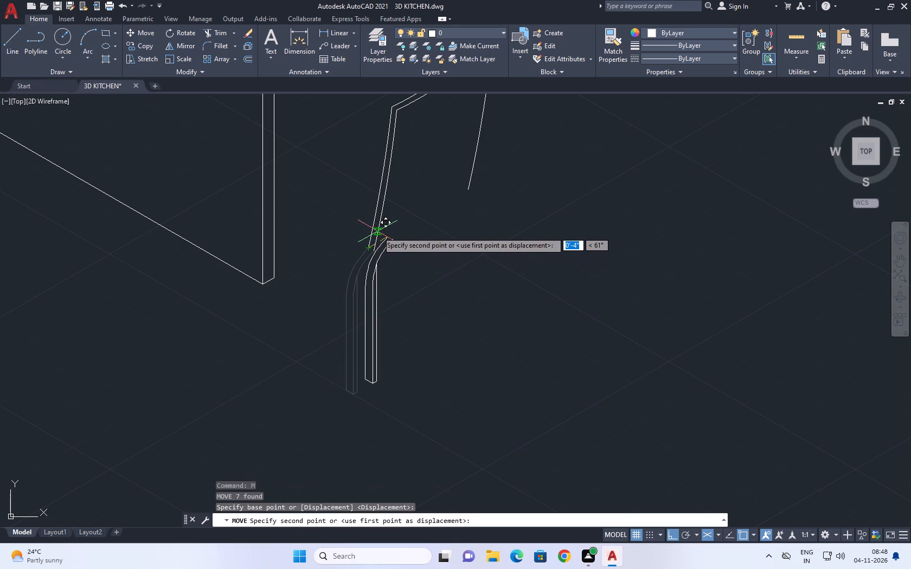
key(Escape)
Erase the two splines joining the side arcs to the leg's vertical lines.
middle_drag(419, 287, 396, 272)
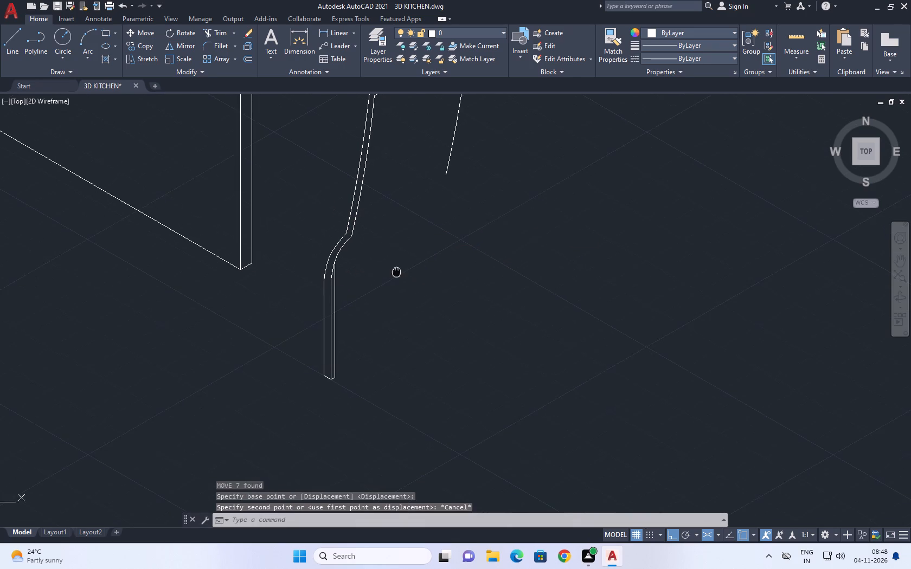
middle_drag(396, 272, 392, 255)
middle_drag(378, 177, 406, 269)
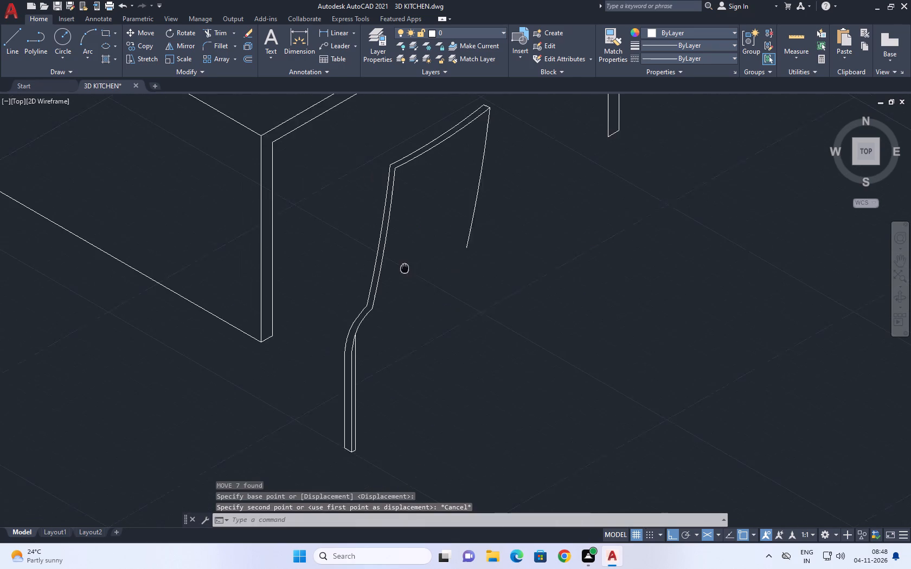
middle_drag(406, 269, 410, 271)
scroll(360, 331, up, 1)
drag(376, 340, 376, 338)
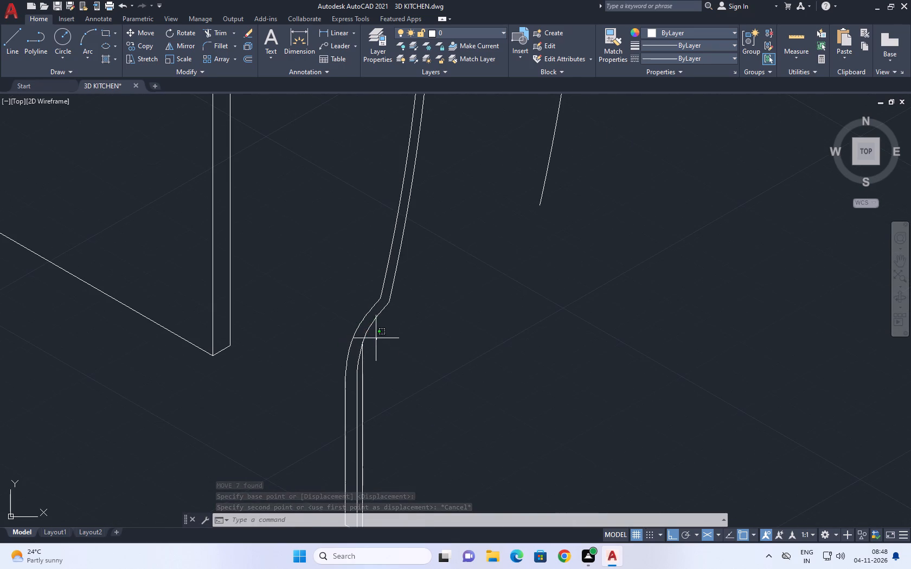
drag(376, 338, 374, 335)
click(362, 312)
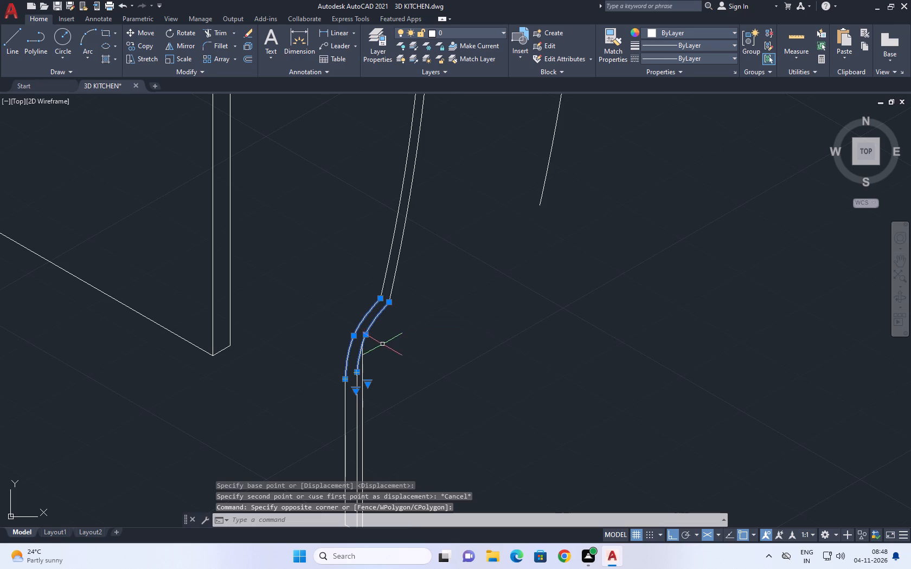
key(Delete)
Move the leg's three vertical lines and two foot lines up so the copied vertical's top lands on the inner side arc.
middle_drag(381, 347, 395, 272)
scroll(379, 342, up, 1)
drag(389, 342, 368, 345)
drag(301, 362, 306, 360)
middle_drag(373, 332, 449, 314)
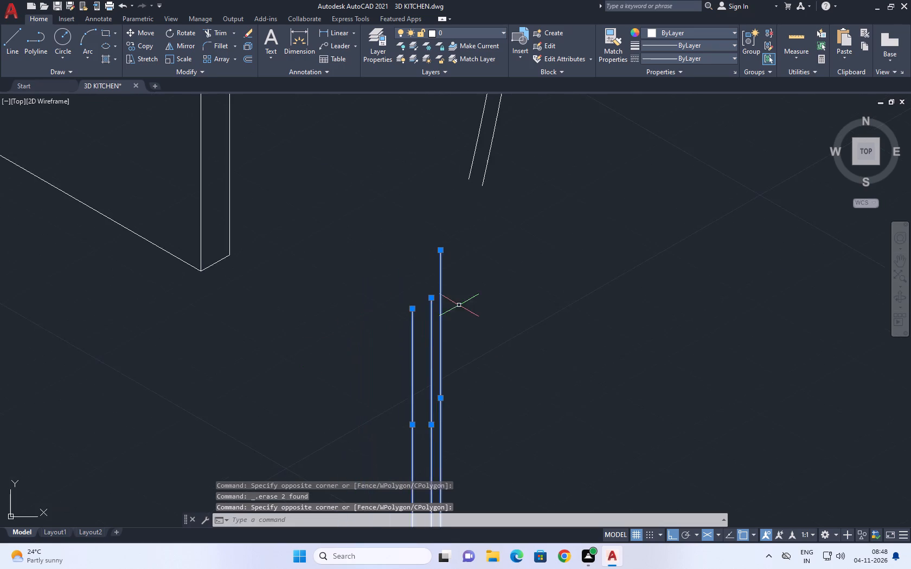
scroll(462, 299, down, 3)
scroll(449, 386, up, 2)
drag(461, 383, 459, 341)
drag(447, 297, 427, 282)
drag(499, 363, 457, 332)
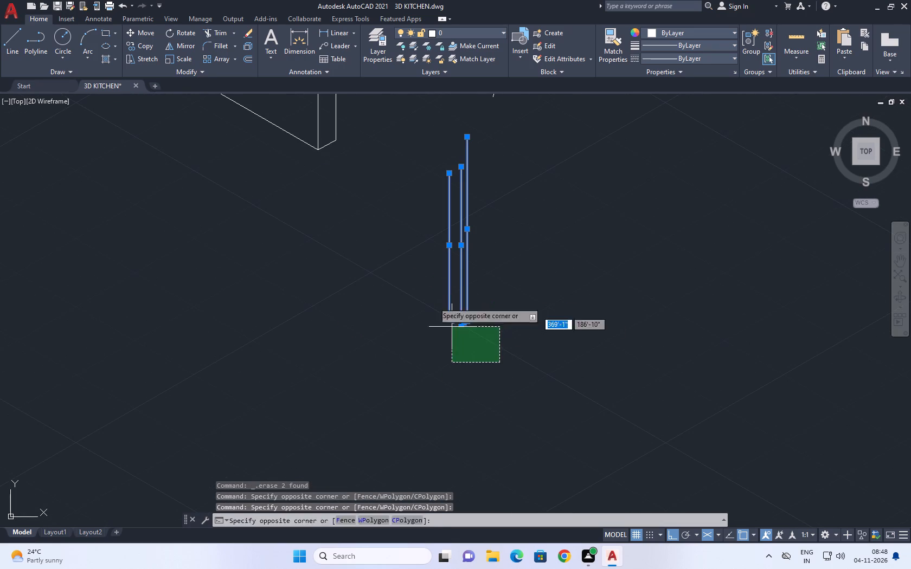
drag(418, 281, 408, 280)
middle_drag(483, 306, 486, 336)
key(m)
key(space)
middle_drag(487, 339, 478, 389)
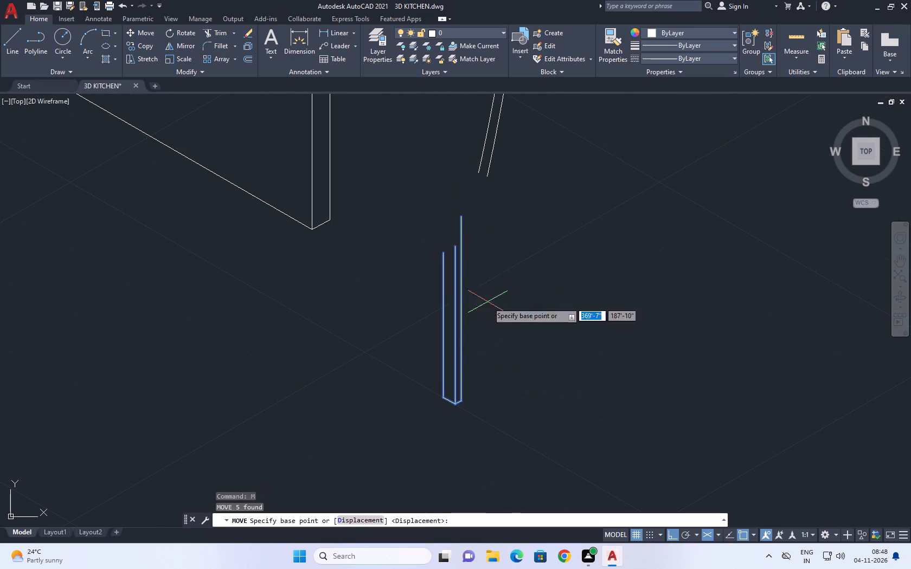
click(462, 216)
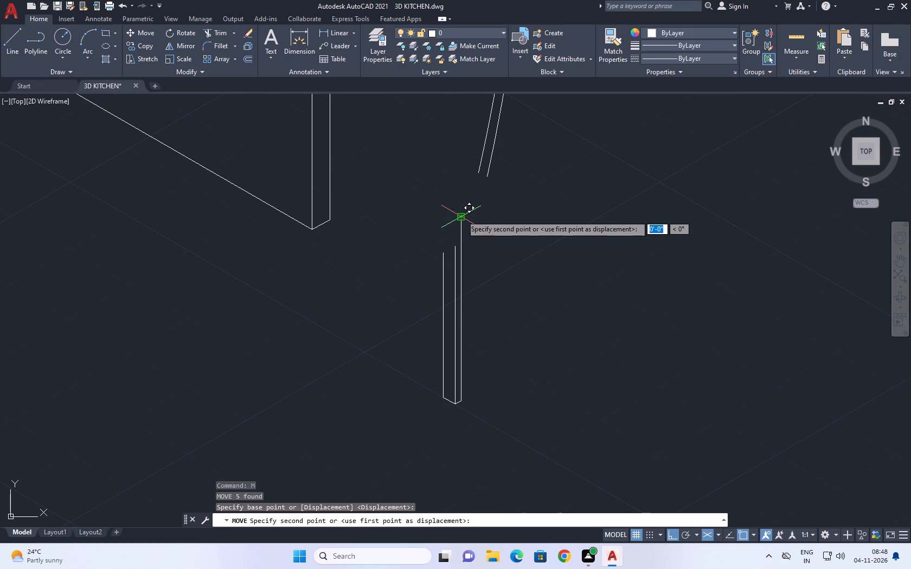
click(493, 151)
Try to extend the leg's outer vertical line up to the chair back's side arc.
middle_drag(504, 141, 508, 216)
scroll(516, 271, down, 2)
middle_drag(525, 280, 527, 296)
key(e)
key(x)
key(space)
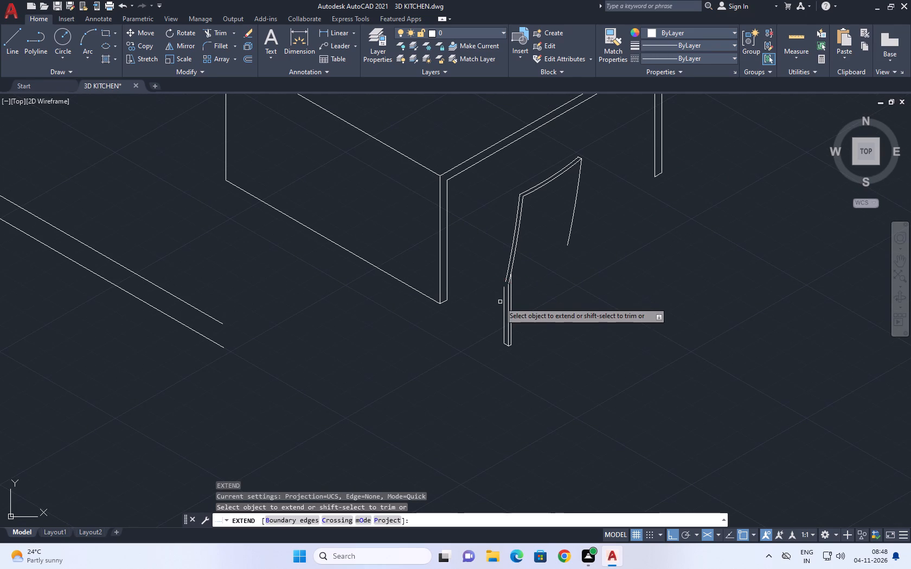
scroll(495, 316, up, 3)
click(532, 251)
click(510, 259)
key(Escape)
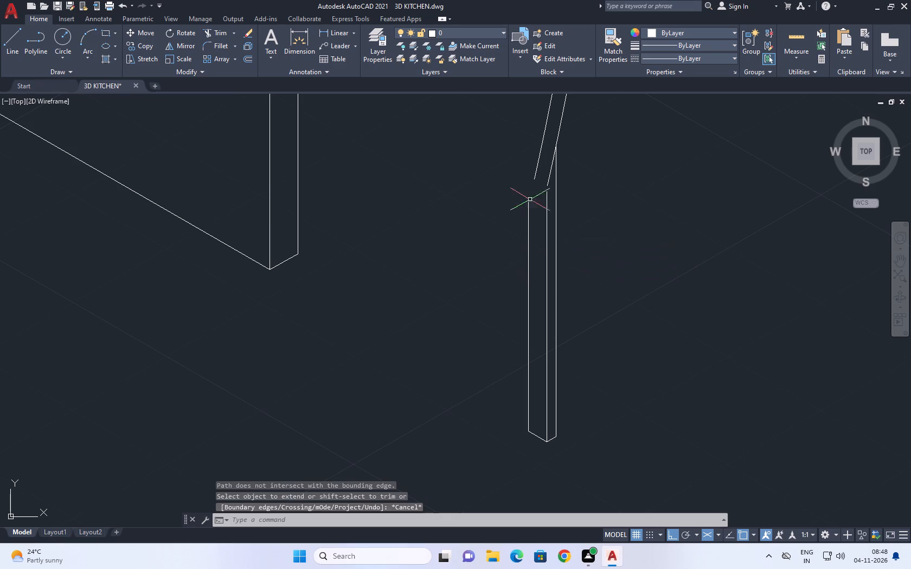
Move the leg's three vertical lines so the outer vertical's top meets the outer side arc's lower end.
middle_drag(535, 174, 523, 280)
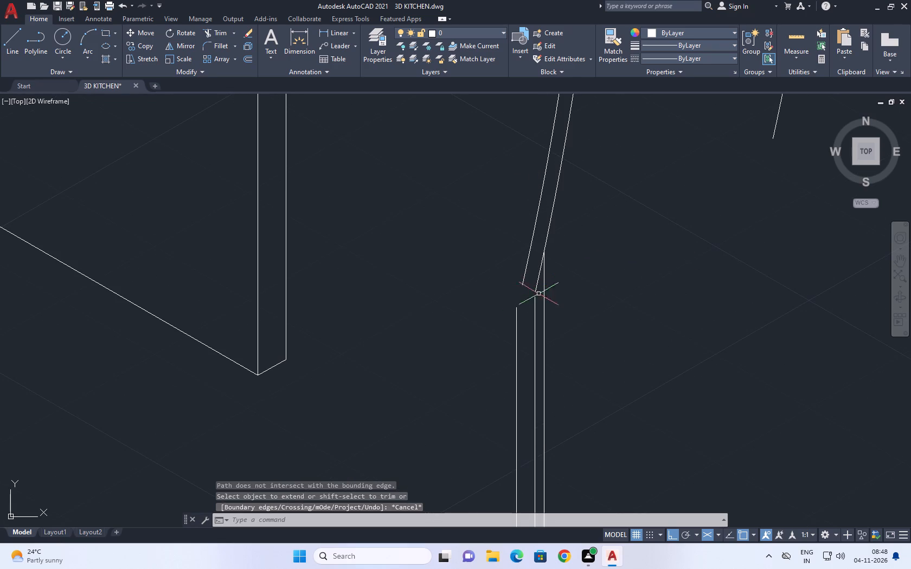
click(566, 337)
click(480, 373)
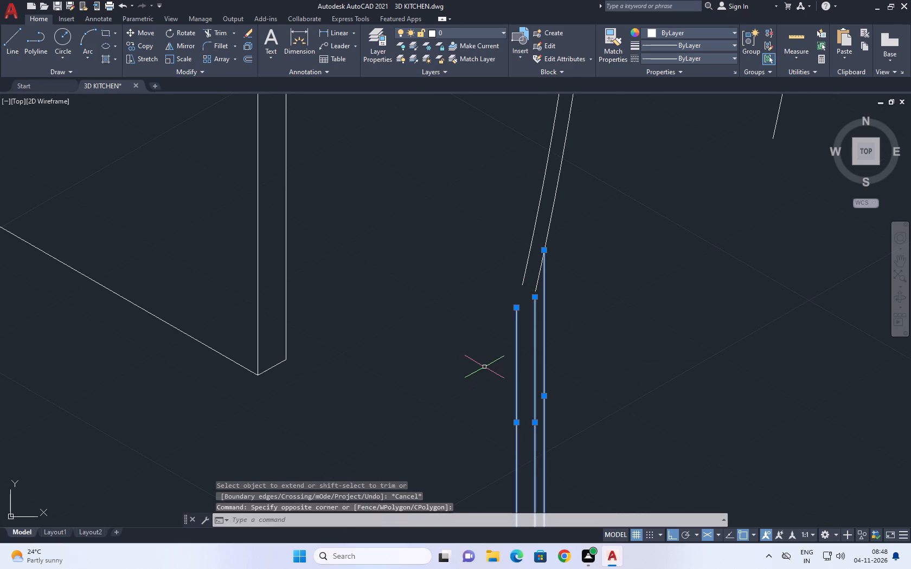
key(m)
key(space)
click(516, 309)
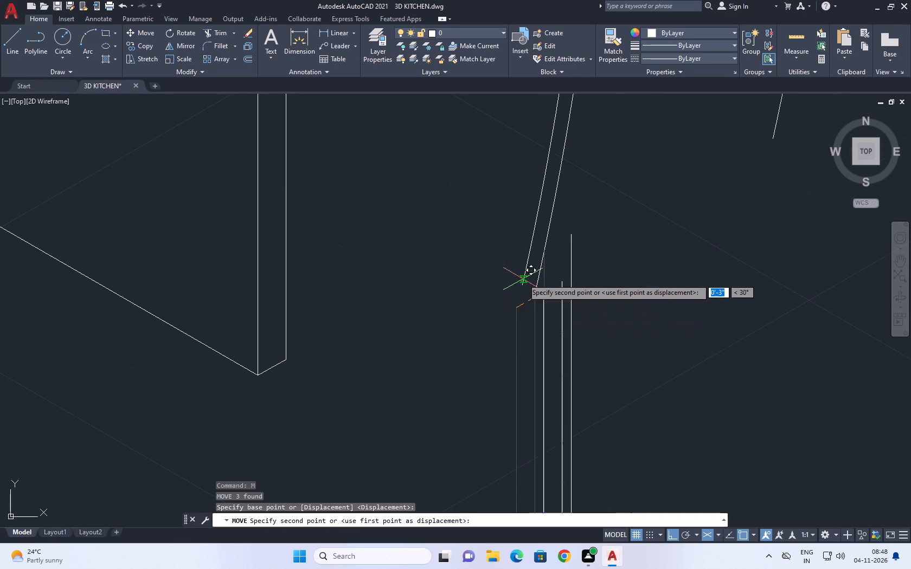
click(522, 283)
Extend the leg's middle and copied vertical lines upward to meet the inner side arc.
middle_drag(542, 298, 542, 312)
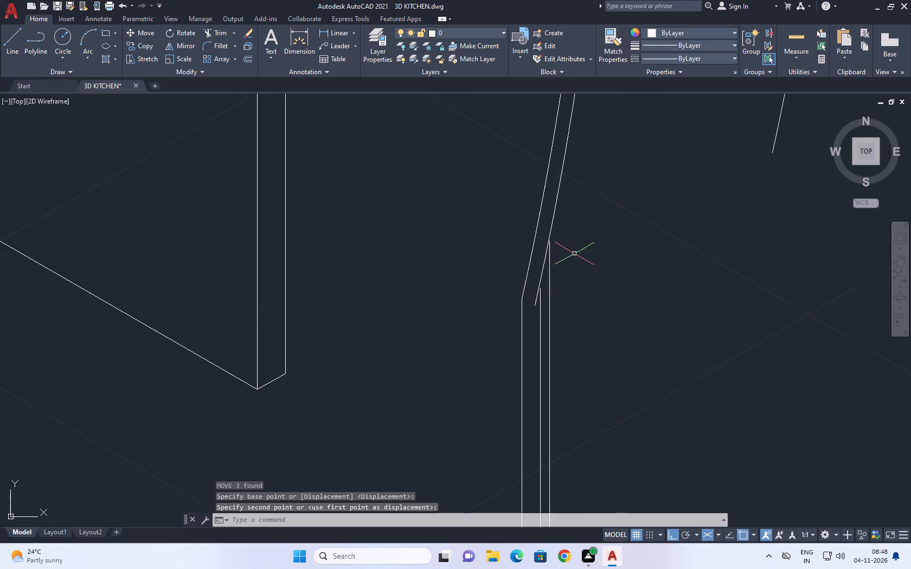
middle_drag(575, 253, 568, 279)
key(r)
key(c)
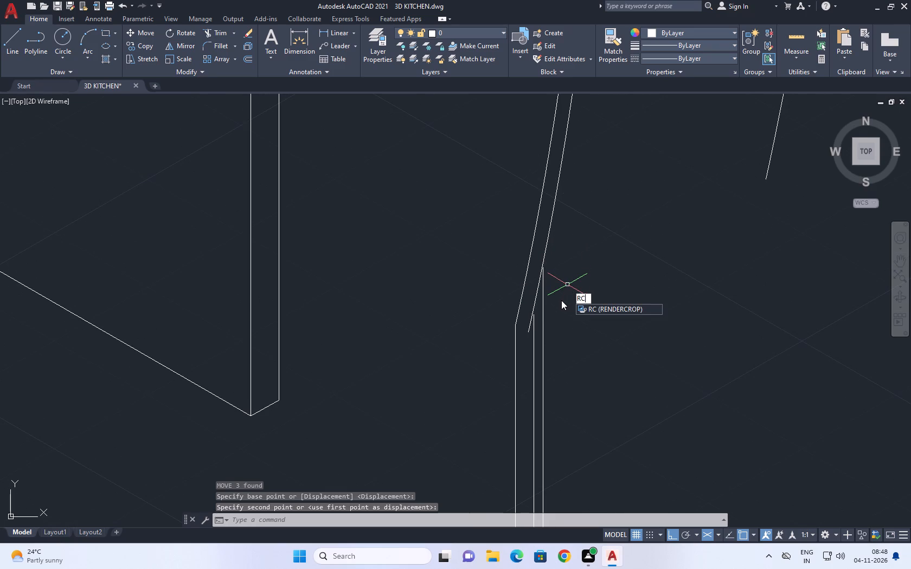
key(Escape)
text(EX)
key(space)
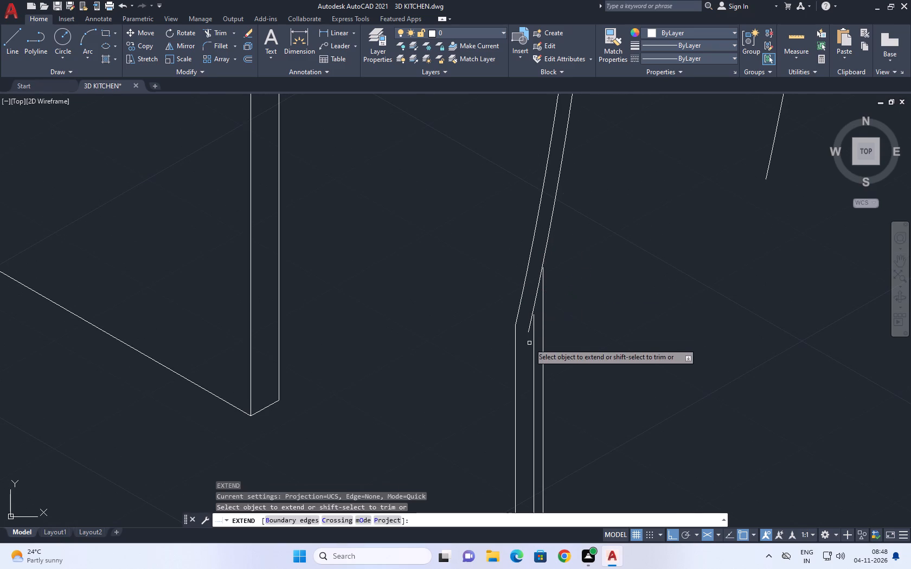
click(536, 338)
click(529, 341)
click(544, 324)
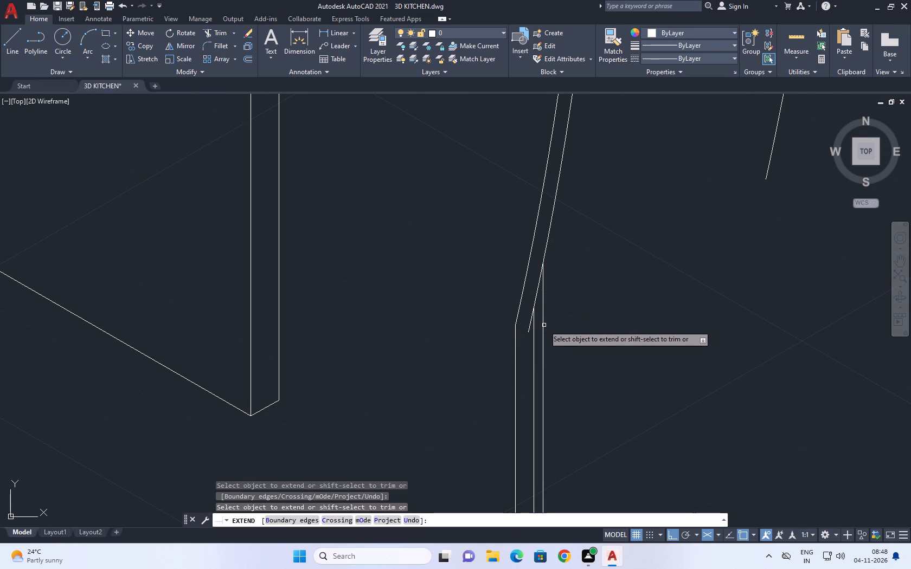
key(Escape)
Trim the inner side arc's tail below the leg's middle vertical line.
key(t)
key(r)
key(space)
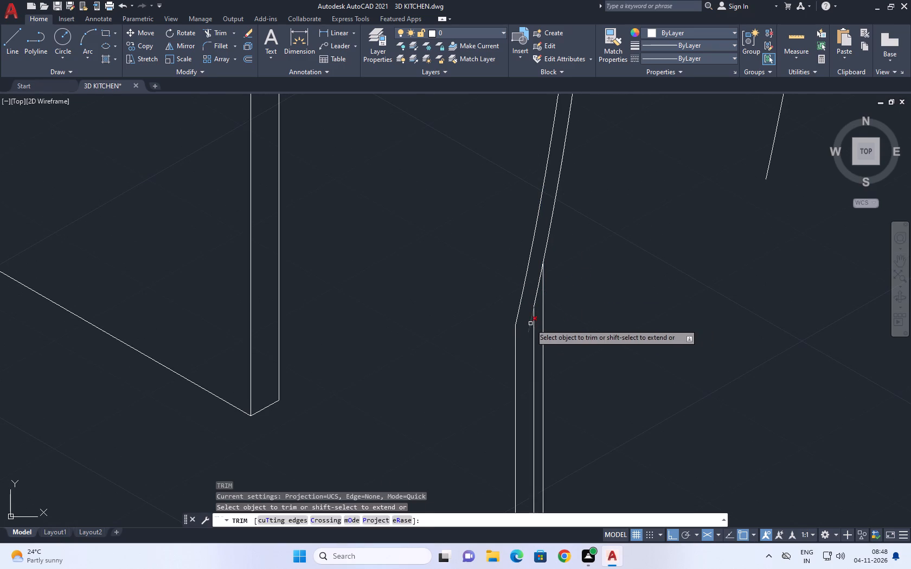
click(529, 324)
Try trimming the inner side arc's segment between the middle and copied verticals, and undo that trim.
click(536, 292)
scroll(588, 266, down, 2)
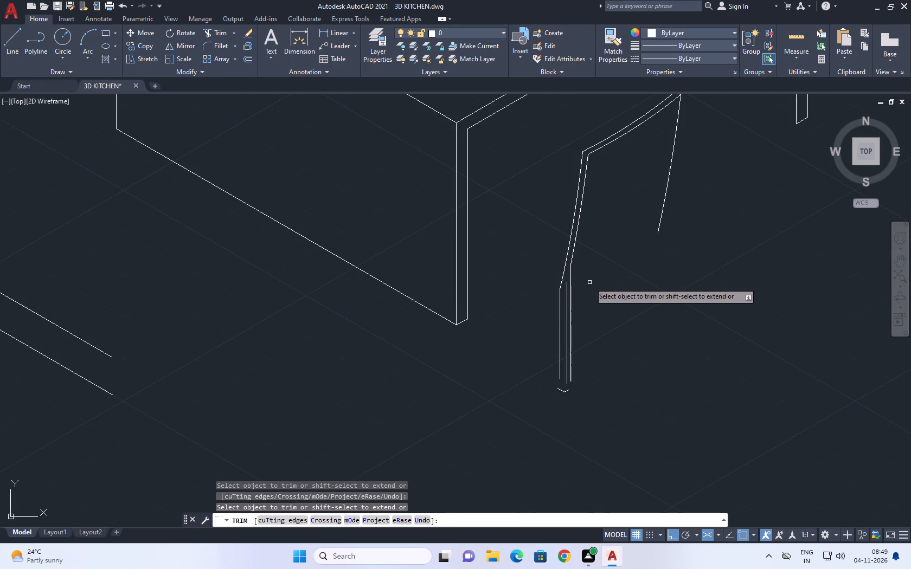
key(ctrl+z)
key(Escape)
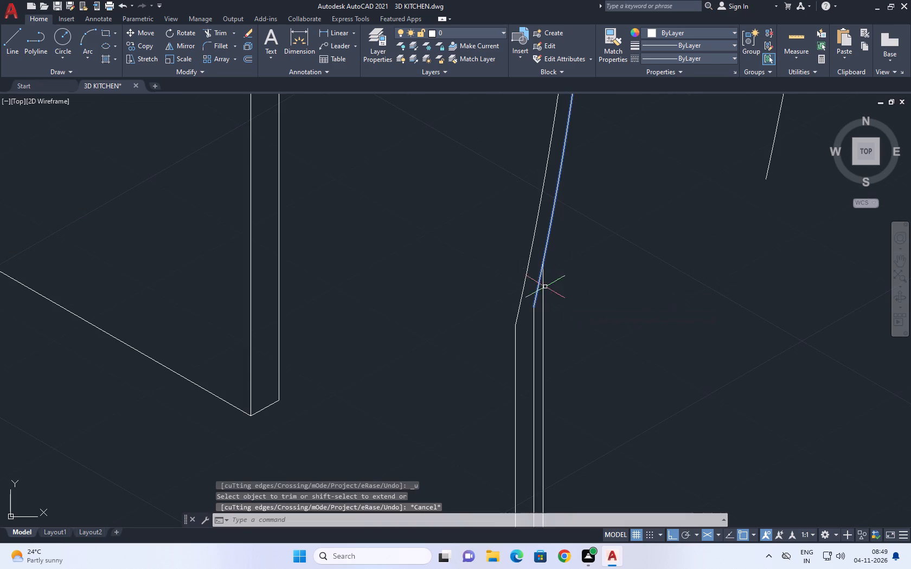
Move the two short foot lines up to the lower ends of the leg's three vertical lines.
scroll(541, 278, down, 3)
scroll(541, 365, up, 5)
drag(536, 338, 502, 316)
drag(472, 303, 466, 303)
middle_drag(547, 309, 533, 335)
key(m)
key(space)
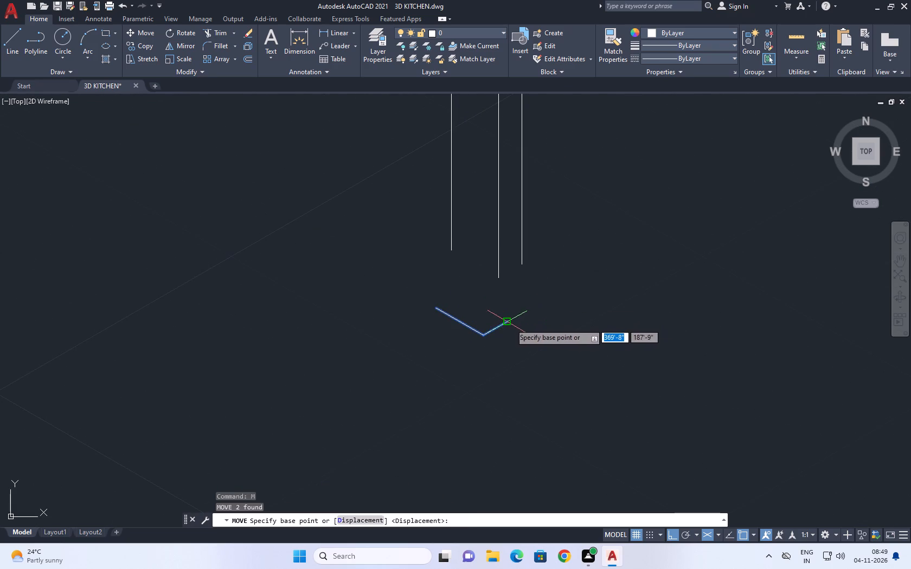
click(510, 324)
click(520, 267)
scroll(477, 303, down, 3)
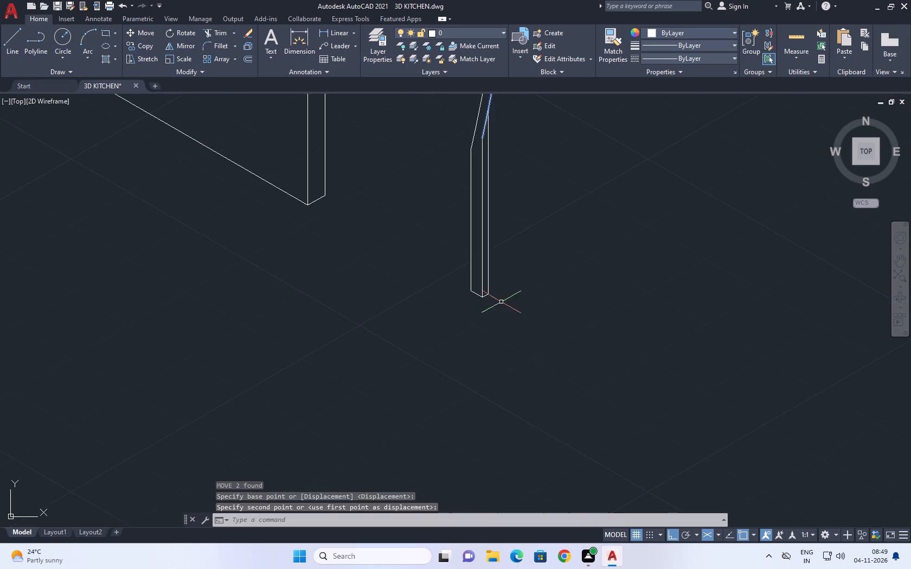
Copy the complete leg about 2'-3" along the 30° direction to the lower end of the chair back's far side arc.
scroll(551, 301, down, 2)
middle_drag(589, 286, 528, 303)
click(443, 229)
click(477, 345)
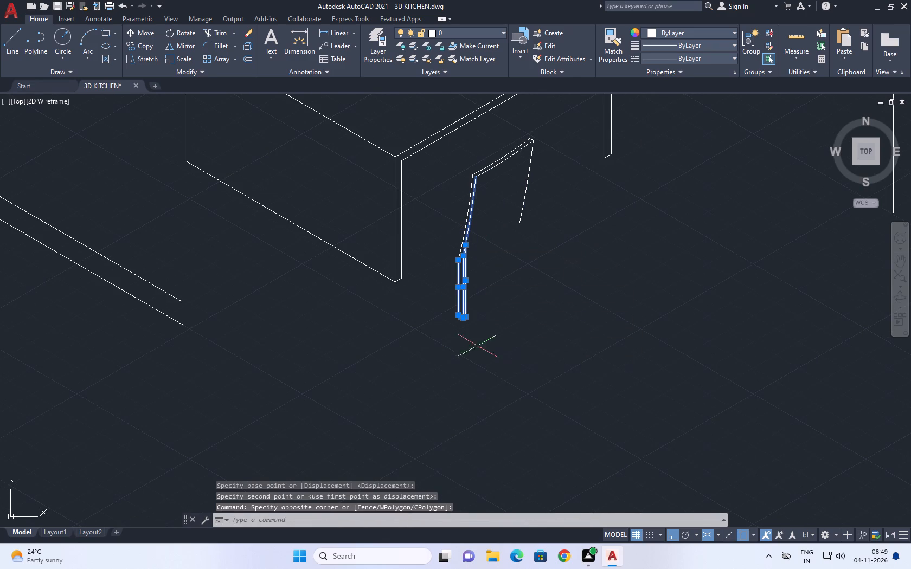
middle_drag(473, 290, 461, 334)
key(c)
key(o)
key(space)
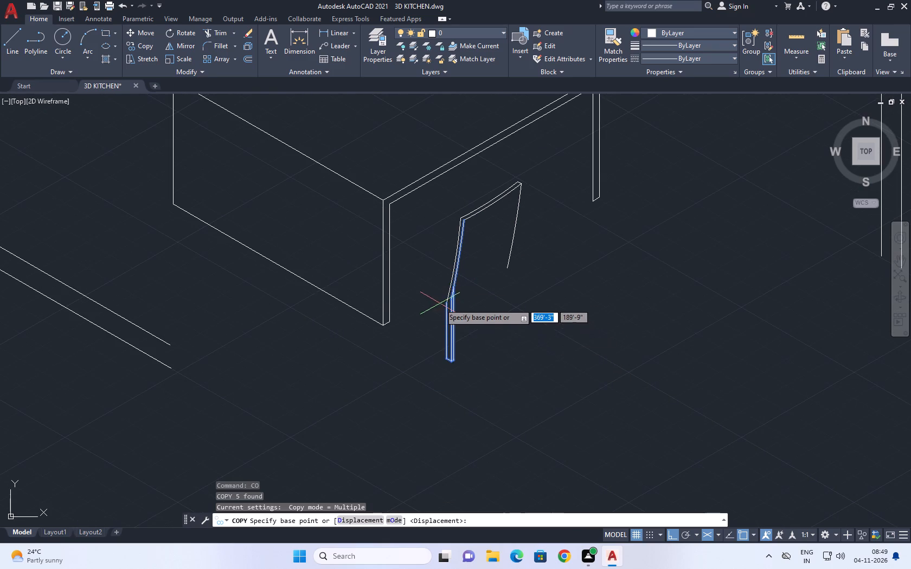
scroll(439, 303, up, 2)
click(453, 305)
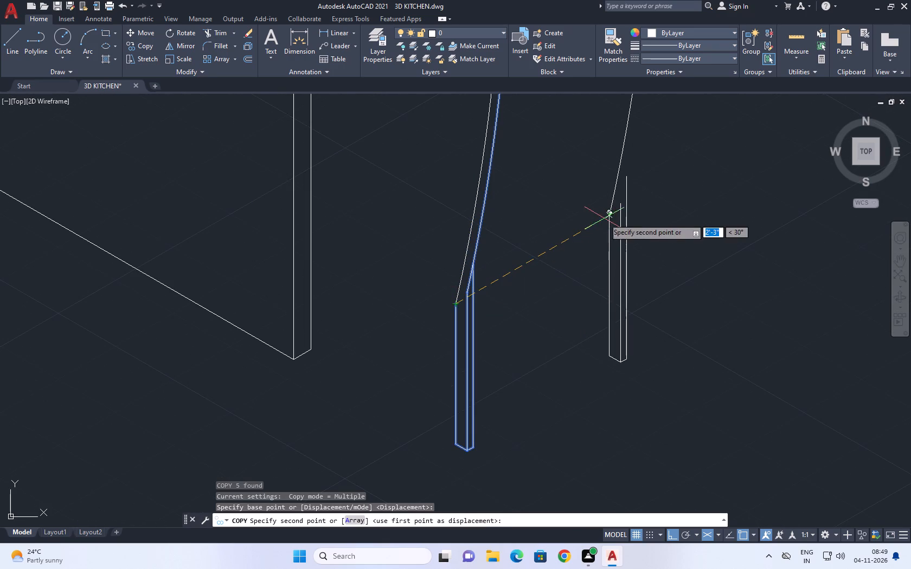
click(608, 214)
key(Escape)
Extend the copied leg's two inner vertical lines upward to meet the far side arc.
scroll(591, 258, down, 4)
middle_drag(624, 243, 600, 284)
scroll(561, 310, up, 2)
text(EX)
key(space)
scroll(612, 256, up, 2)
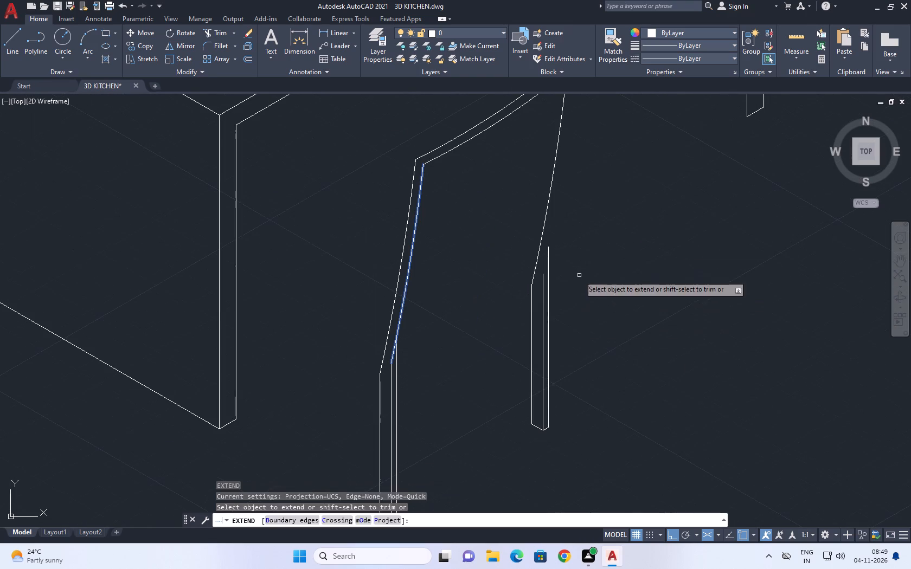
drag(565, 288, 558, 296)
click(535, 312)
key(Escape)
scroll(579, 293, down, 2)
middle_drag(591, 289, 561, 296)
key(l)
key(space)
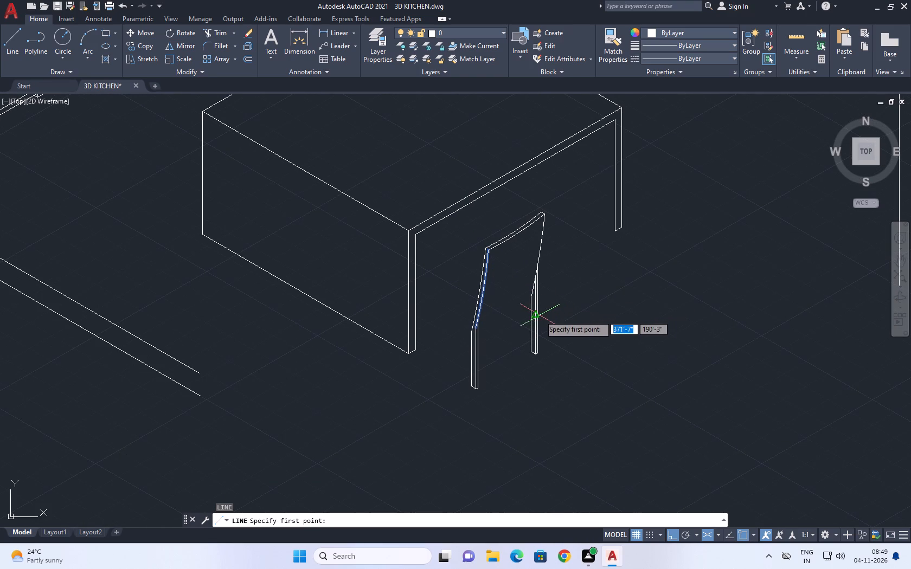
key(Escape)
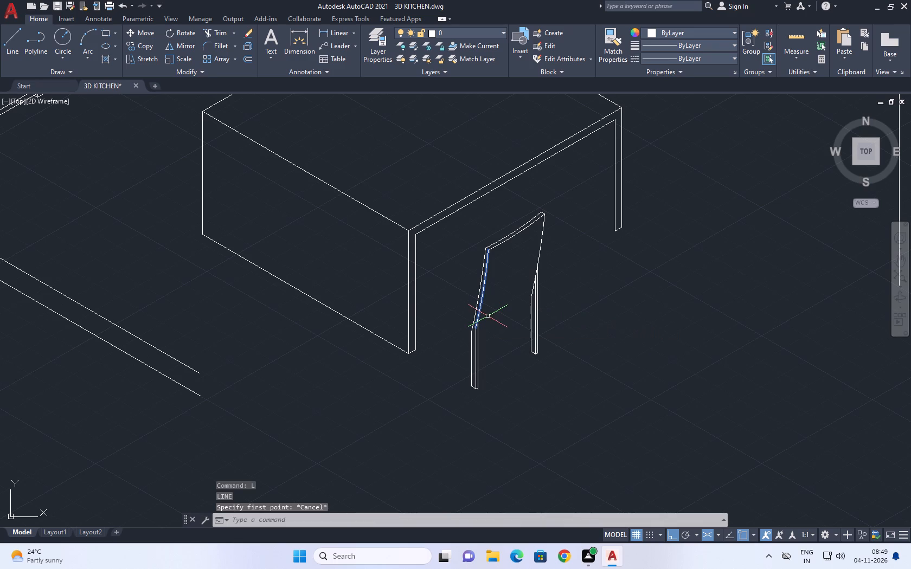
With Ortho off, draw a three-point arc across the chair back from the near inner side arc to the far side arc.
key(a)
key(space)
scroll(479, 312, up, 2)
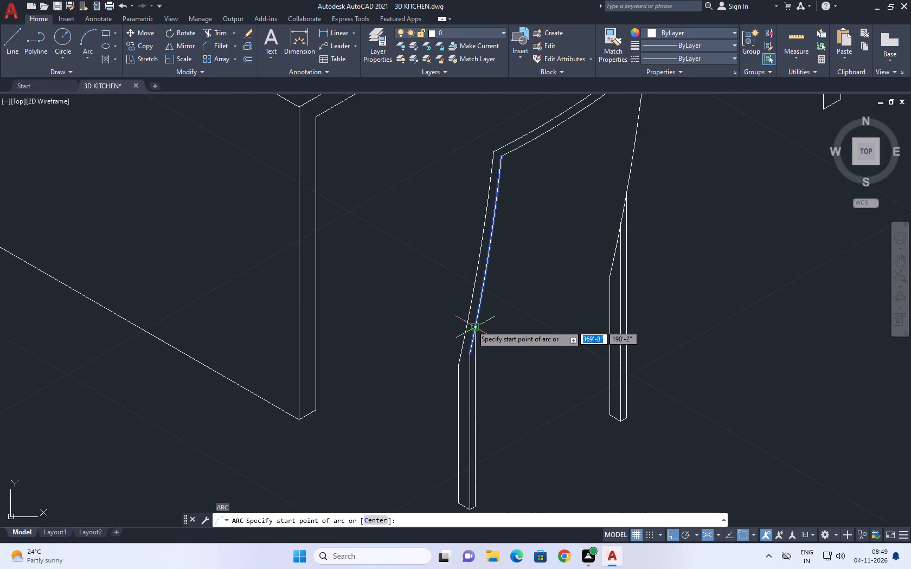
click(473, 320)
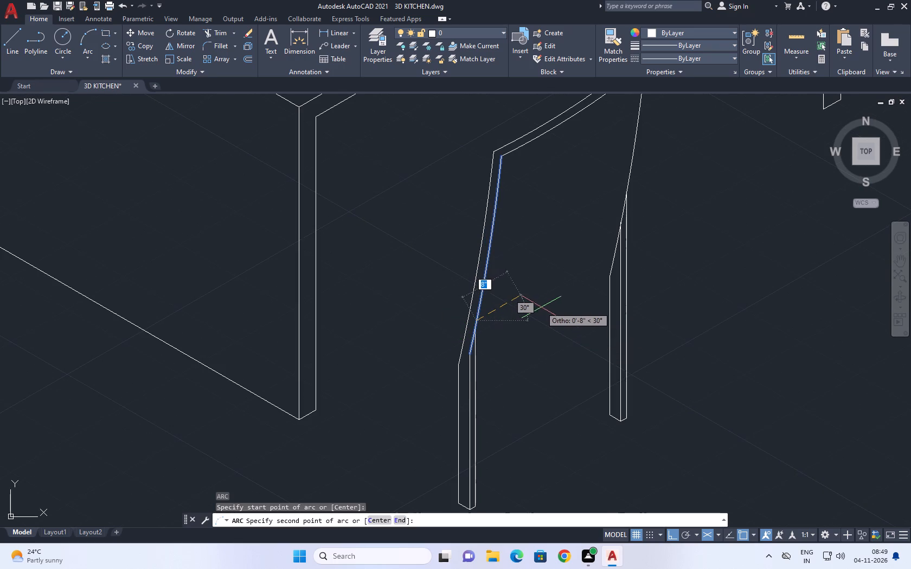
key(F5)
key(F8)
click(564, 279)
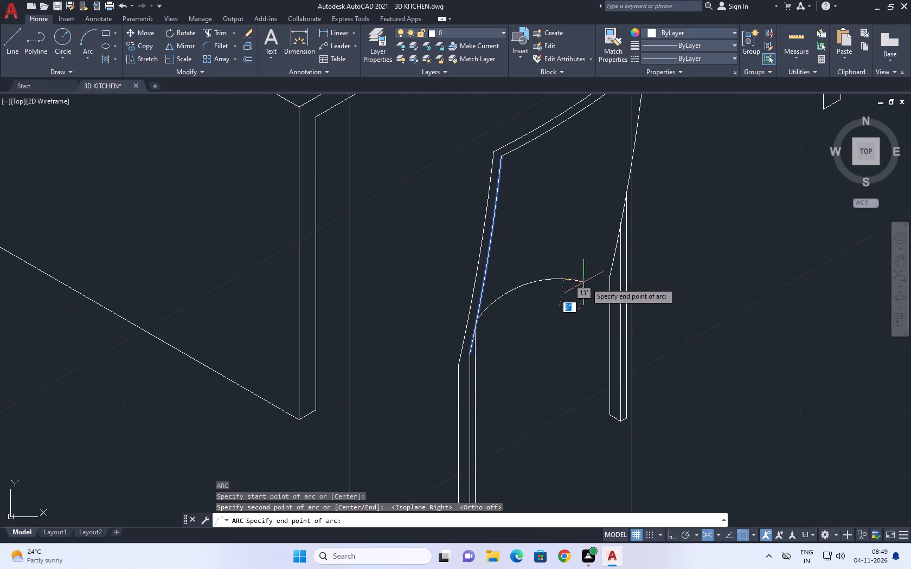
click(613, 248)
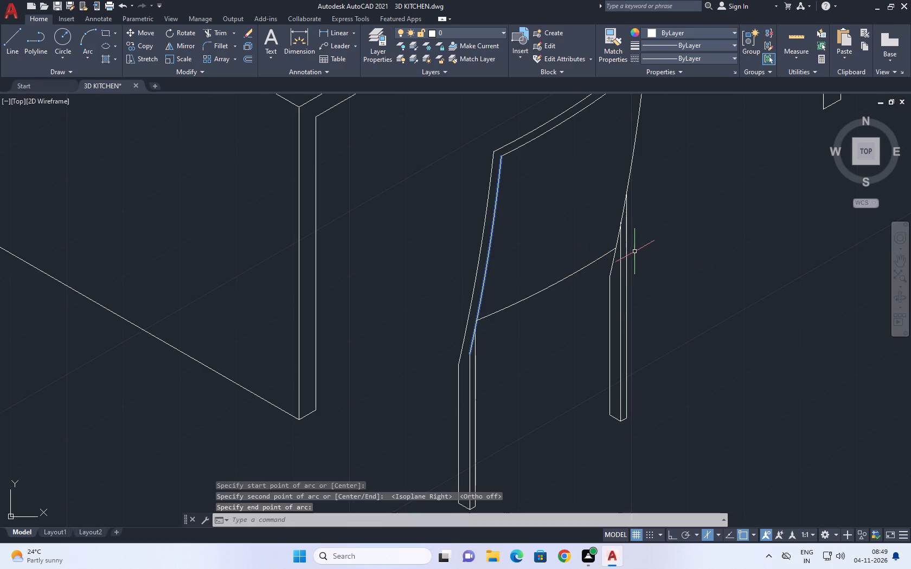
Copy the cross arc downward twice, placing the first copy about 2" below the original and the second beneath it.
middle_drag(512, 285, 522, 256)
click(530, 281)
click(515, 252)
key(c)
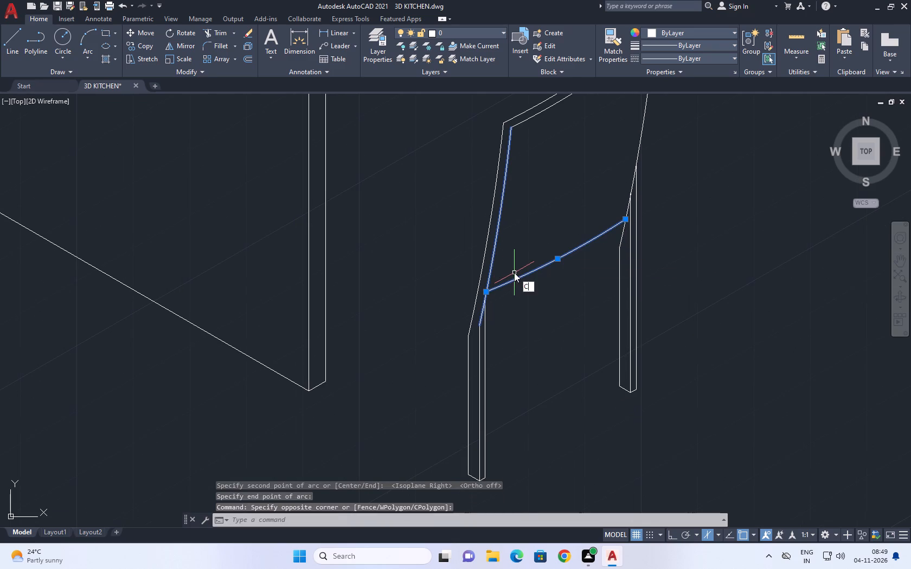
key(o)
key(space)
click(518, 292)
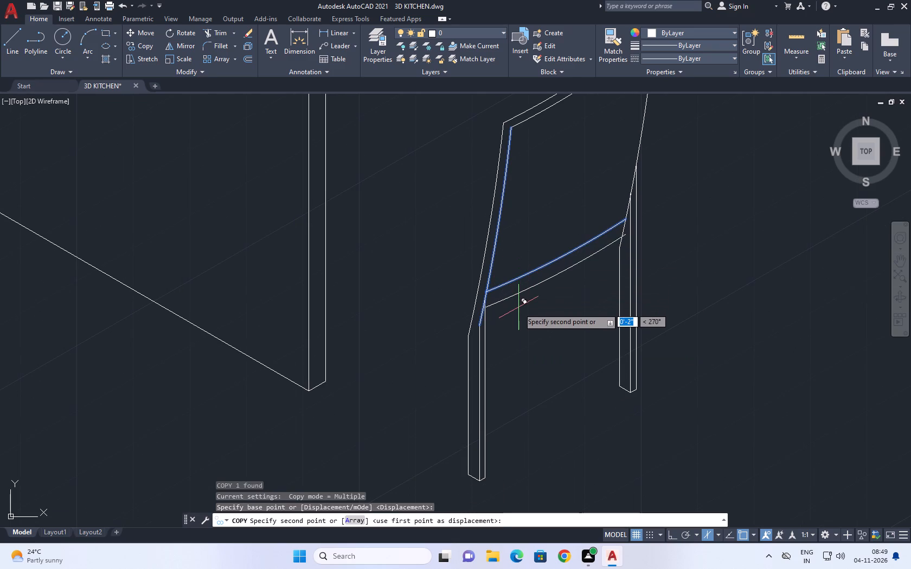
click(518, 308)
click(516, 327)
key(Escape)
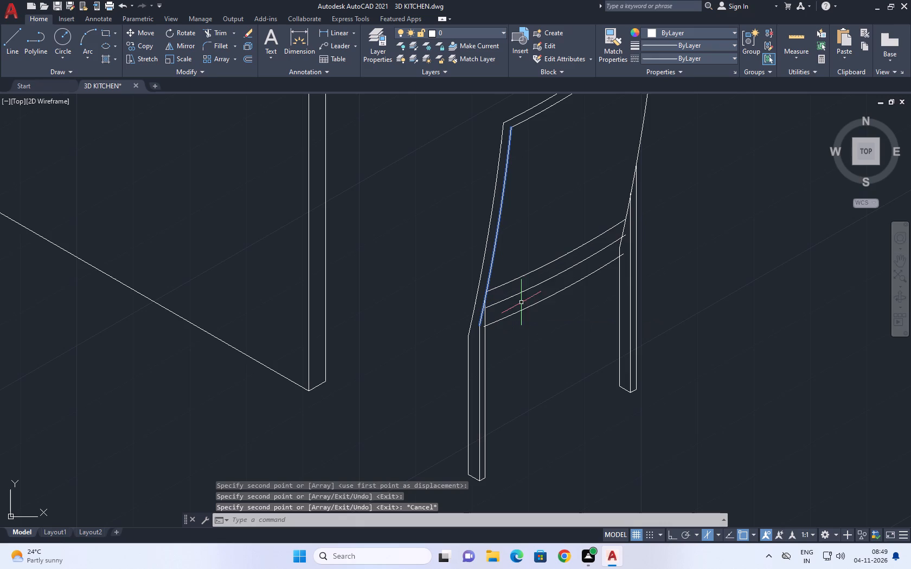
Trim the two copied cross arcs where they overrun the far leg, and the lowest one where it crosses the near leg.
text(TR)
key(space)
scroll(603, 256, up, 2)
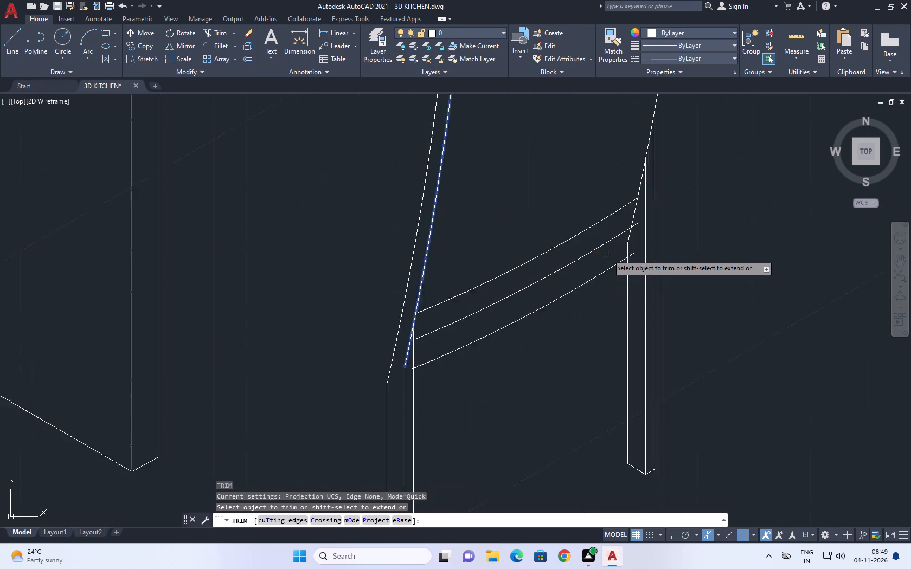
scroll(612, 254, up, 2)
click(662, 165)
drag(648, 287, 647, 293)
click(647, 310)
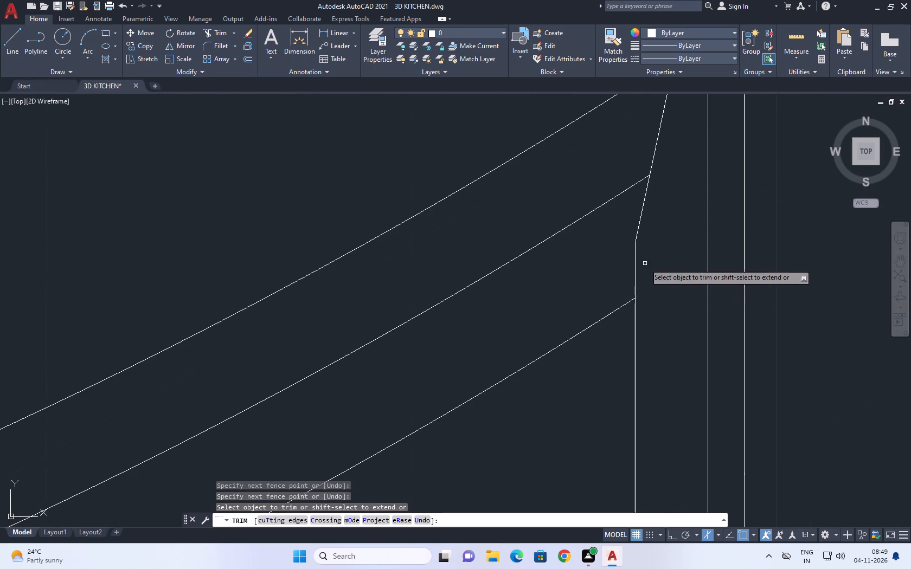
scroll(645, 263, down, 3)
scroll(436, 389, up, 2)
click(416, 378)
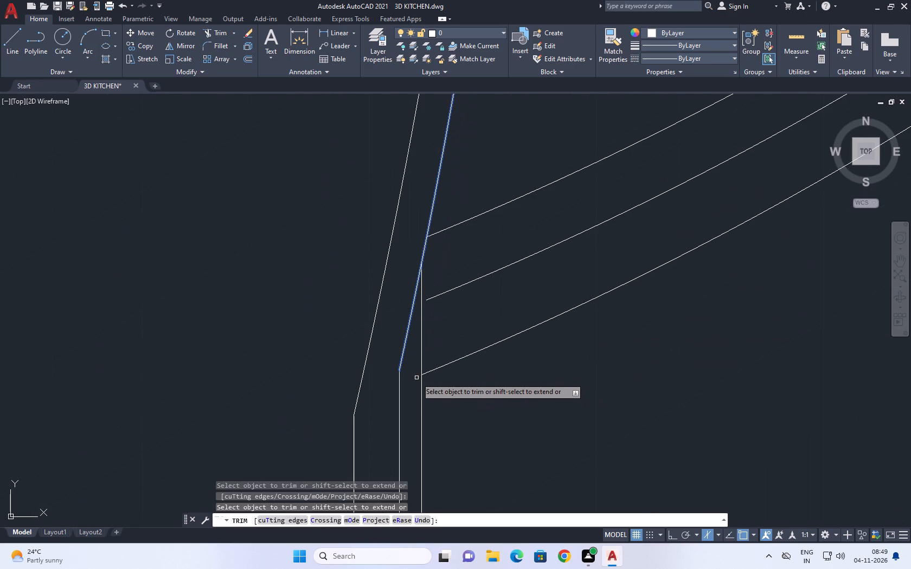
key(Escape)
Extend the middle cross arc's near end to meet the near leg's inner vertical line.
key(e)
key(x)
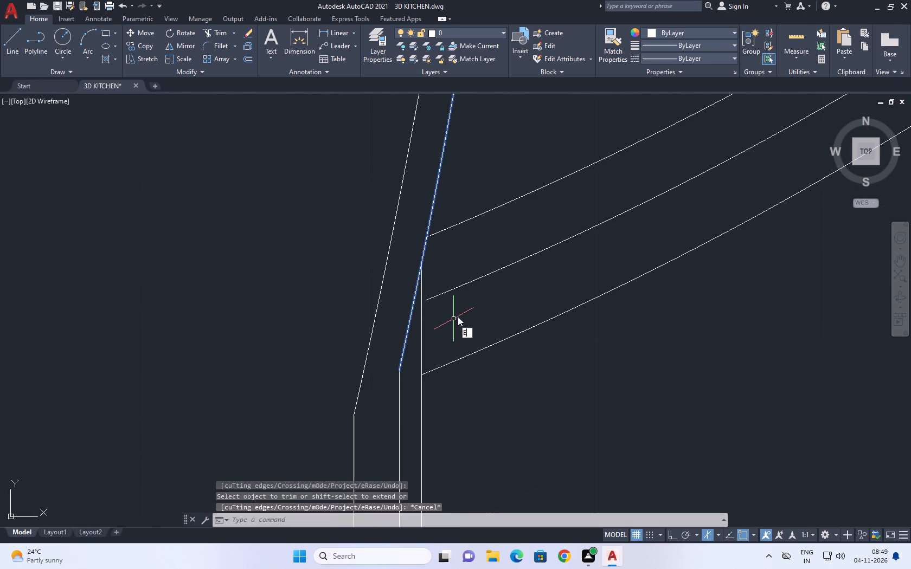
key(space)
drag(467, 293, 469, 287)
click(466, 274)
key(Escape)
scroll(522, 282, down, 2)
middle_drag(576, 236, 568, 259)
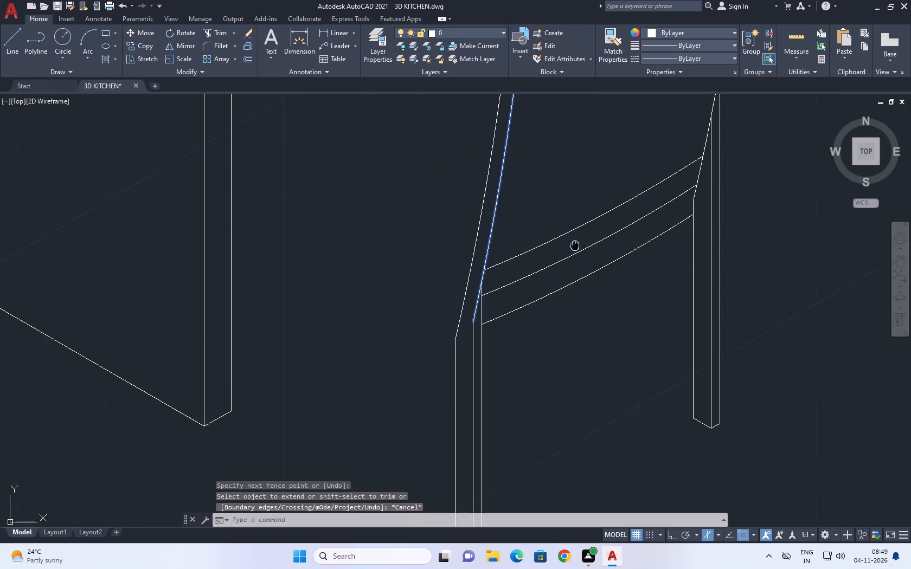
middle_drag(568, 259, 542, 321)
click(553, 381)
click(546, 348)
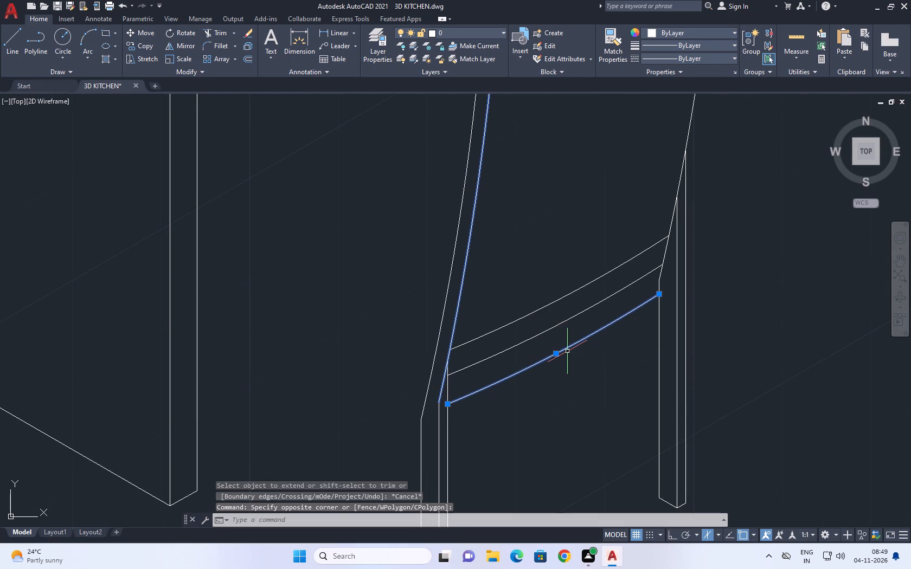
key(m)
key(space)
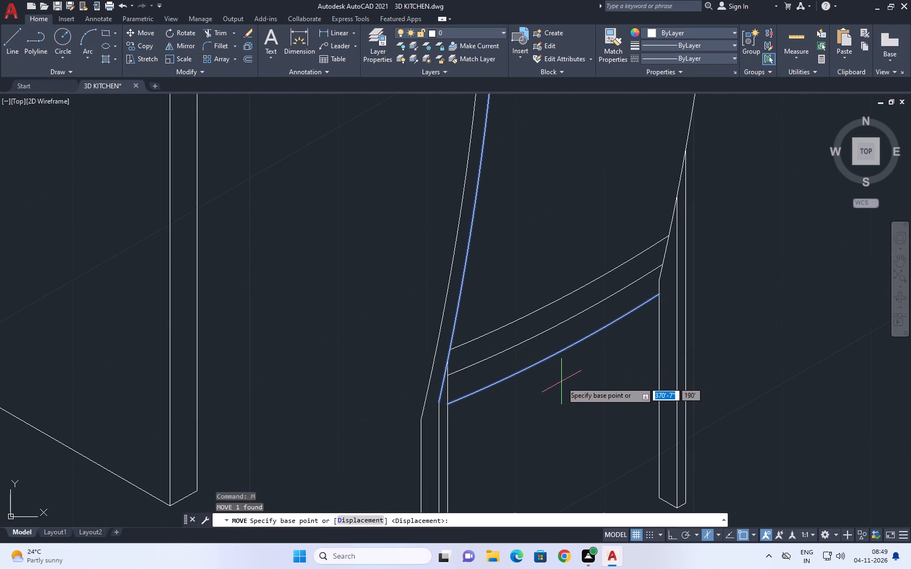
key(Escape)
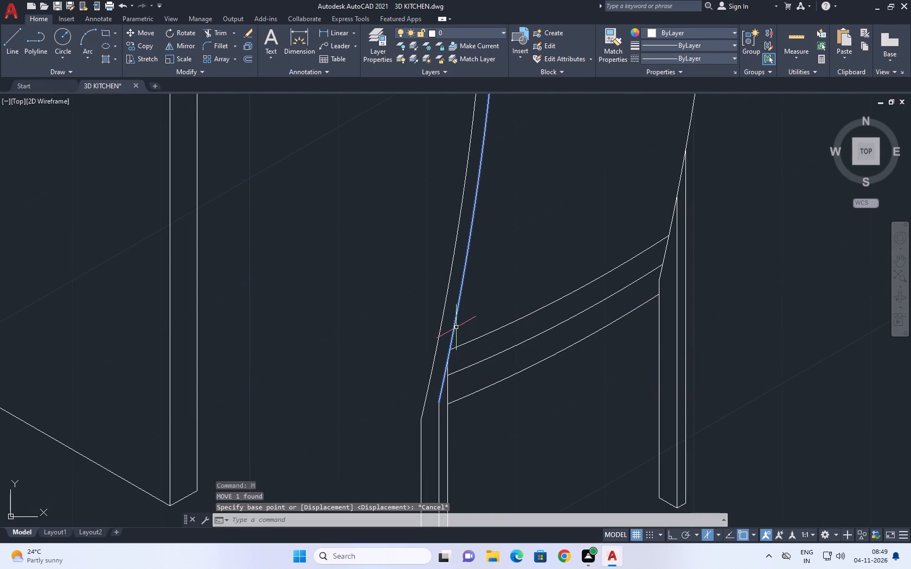
Draw a short line from the top cross arc's near end across the outer near side arc, and trim its overrun.
key(l)
key(space)
click(446, 350)
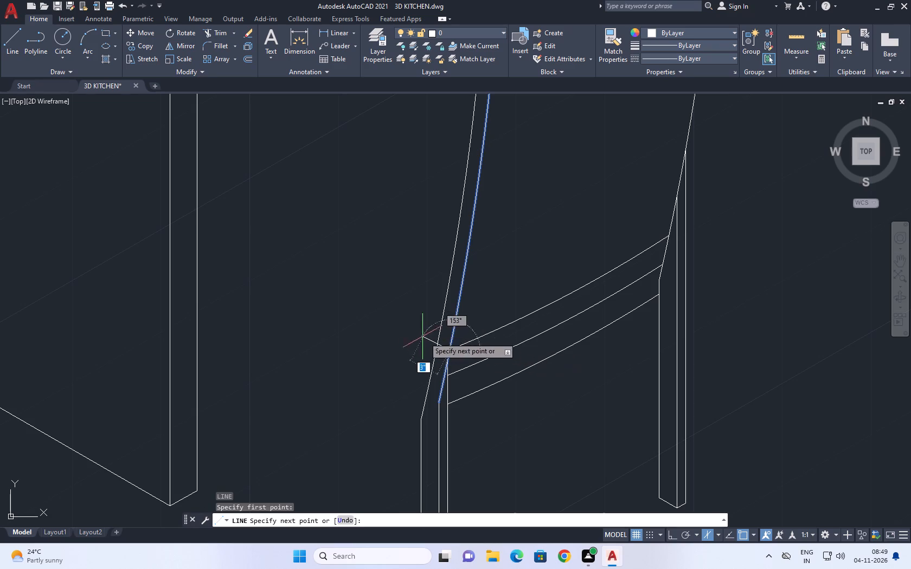
click(406, 331)
key(Escape)
text(TR)
key(space)
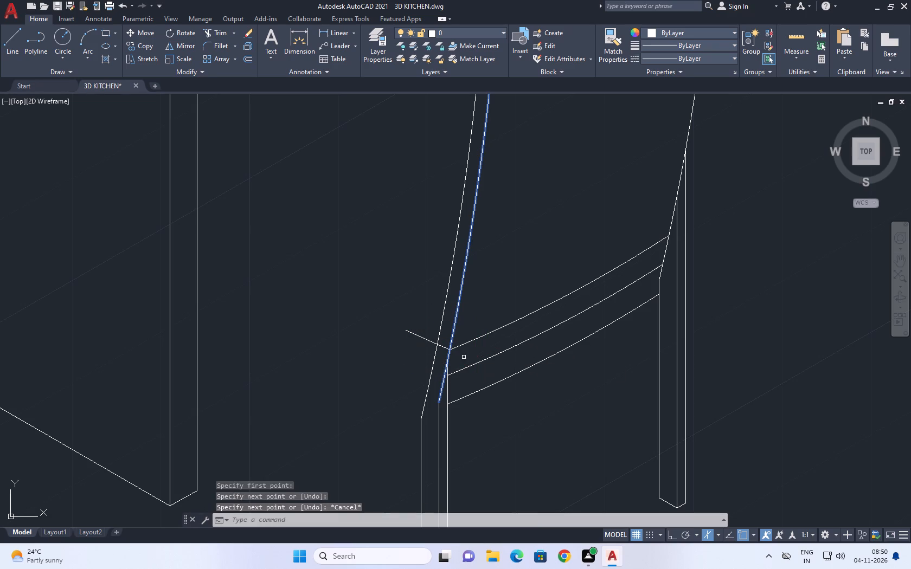
click(416, 346)
click(421, 314)
key(Escape)
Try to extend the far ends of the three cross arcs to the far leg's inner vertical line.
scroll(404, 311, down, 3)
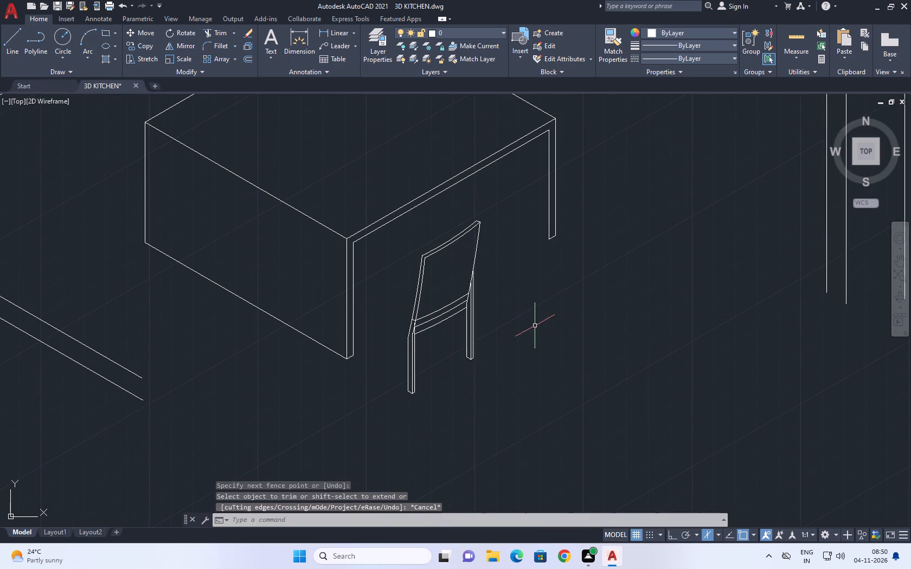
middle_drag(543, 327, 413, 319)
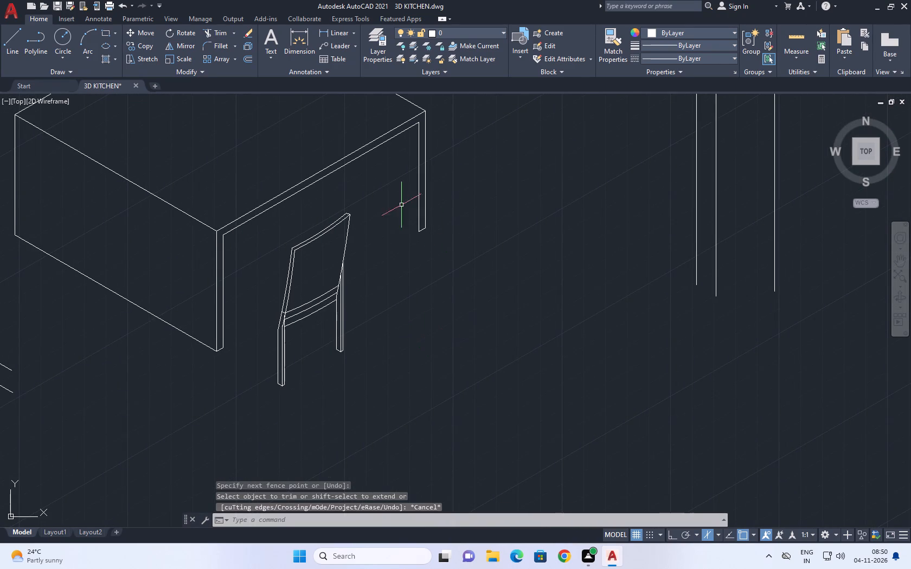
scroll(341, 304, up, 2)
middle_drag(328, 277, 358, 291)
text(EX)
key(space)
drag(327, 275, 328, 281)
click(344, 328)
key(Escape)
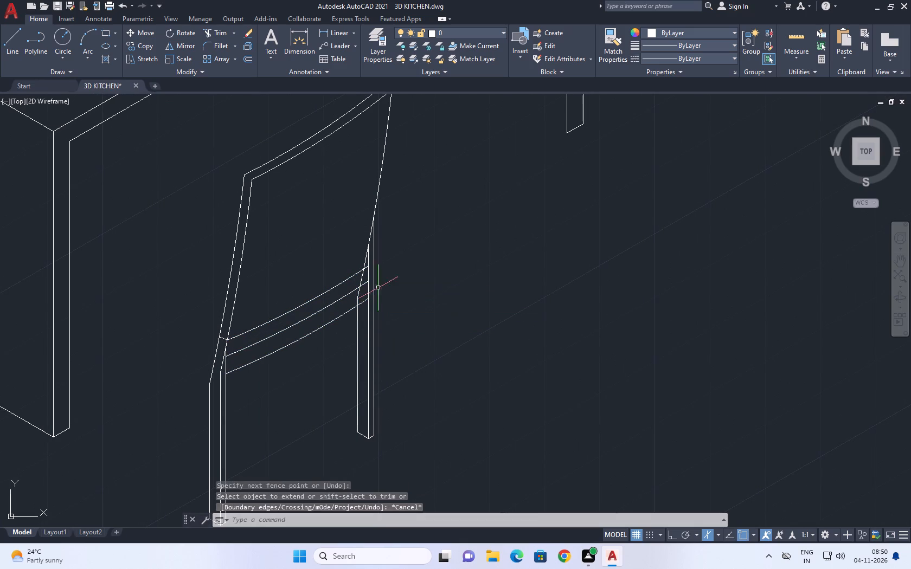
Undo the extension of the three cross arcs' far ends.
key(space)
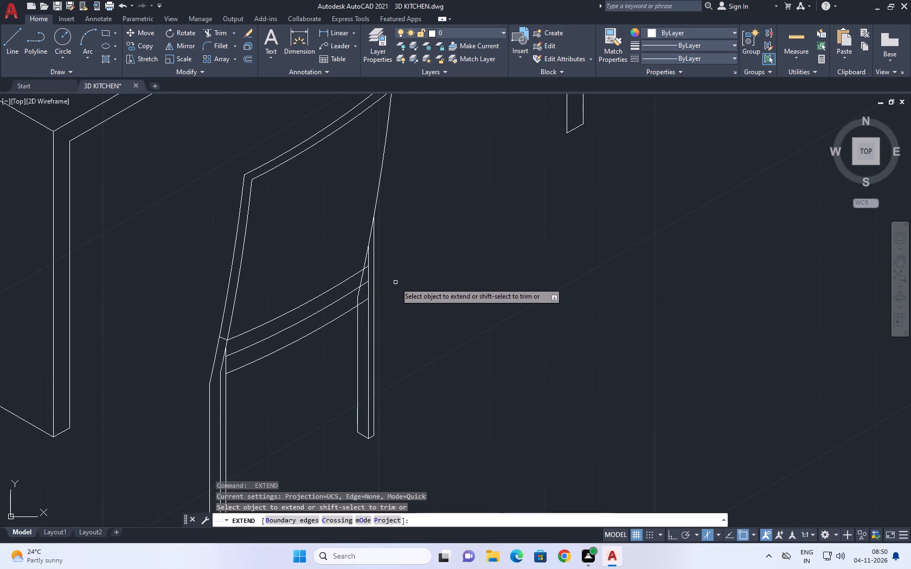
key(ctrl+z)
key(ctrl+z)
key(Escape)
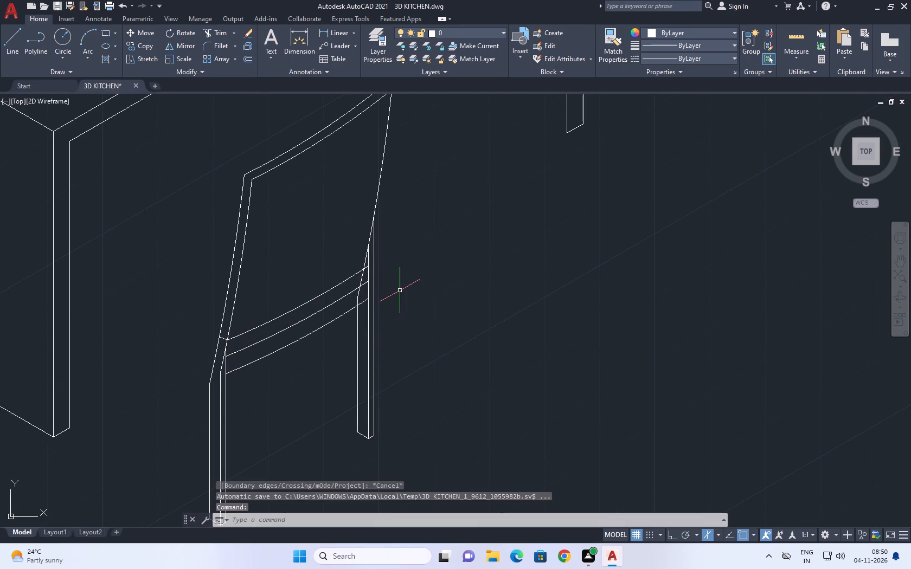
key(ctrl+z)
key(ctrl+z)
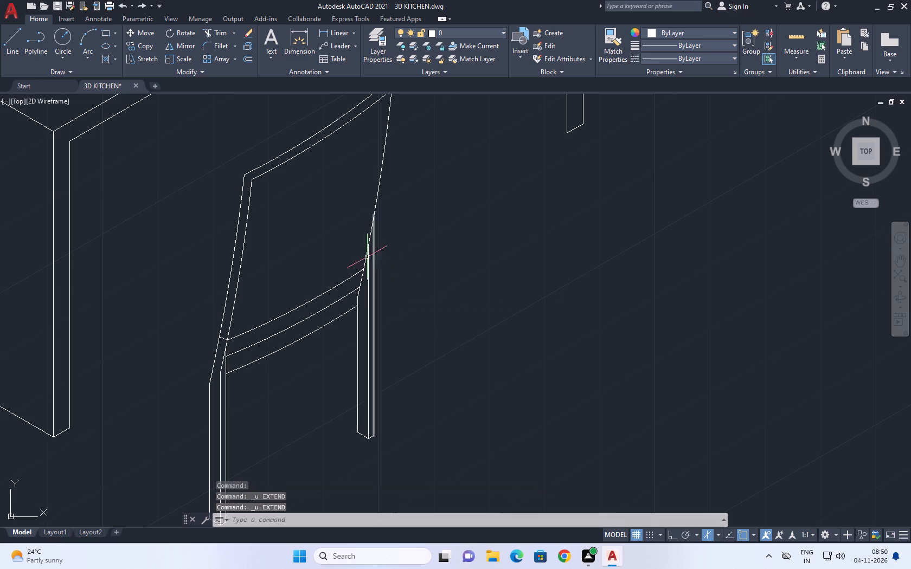
Draw a slanted line from the top cross arc's near end, past the near side of the chair back, up toward the island.
middle_drag(366, 251, 368, 257)
scroll(361, 287, up, 1)
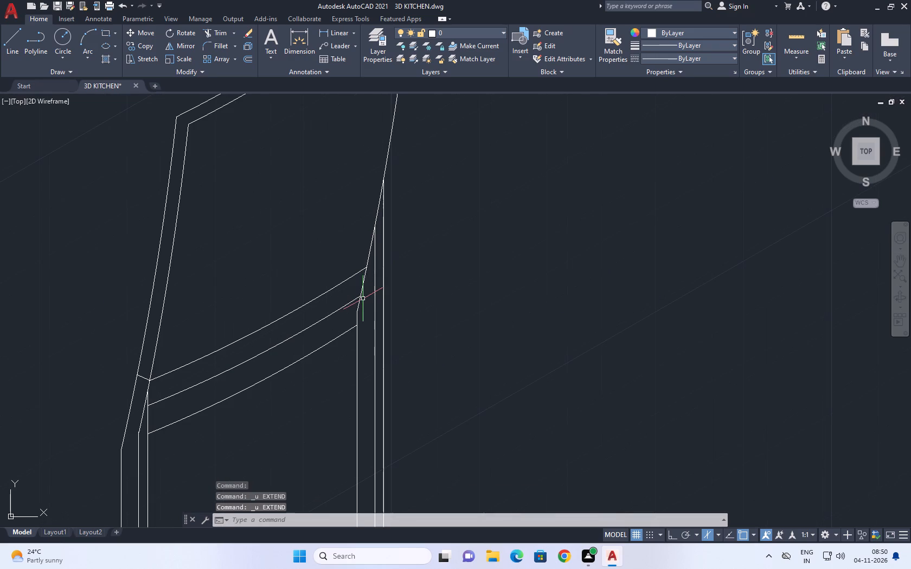
middle_drag(401, 282, 403, 297)
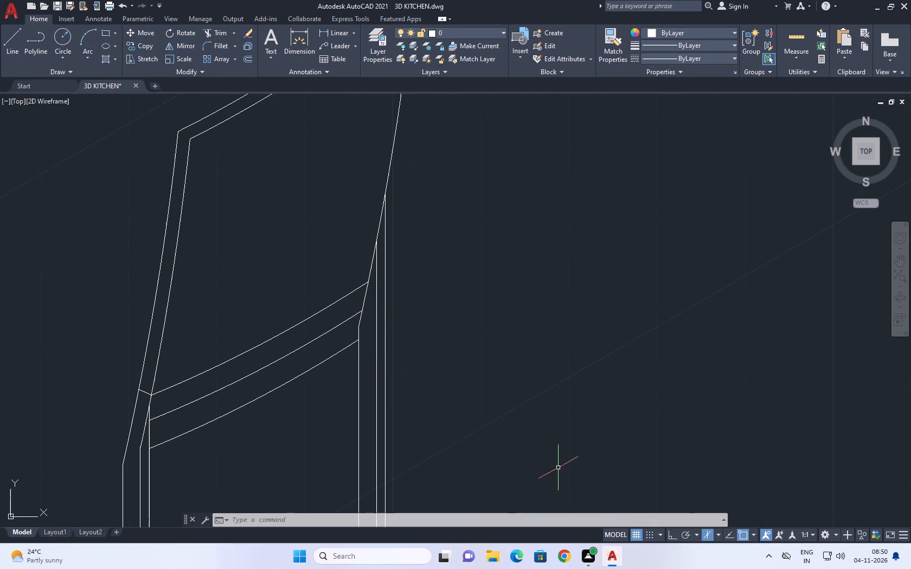
middle_drag(559, 469, 576, 372)
scroll(478, 329, down, 2)
middle_drag(479, 313, 482, 336)
scroll(482, 337, down, 2)
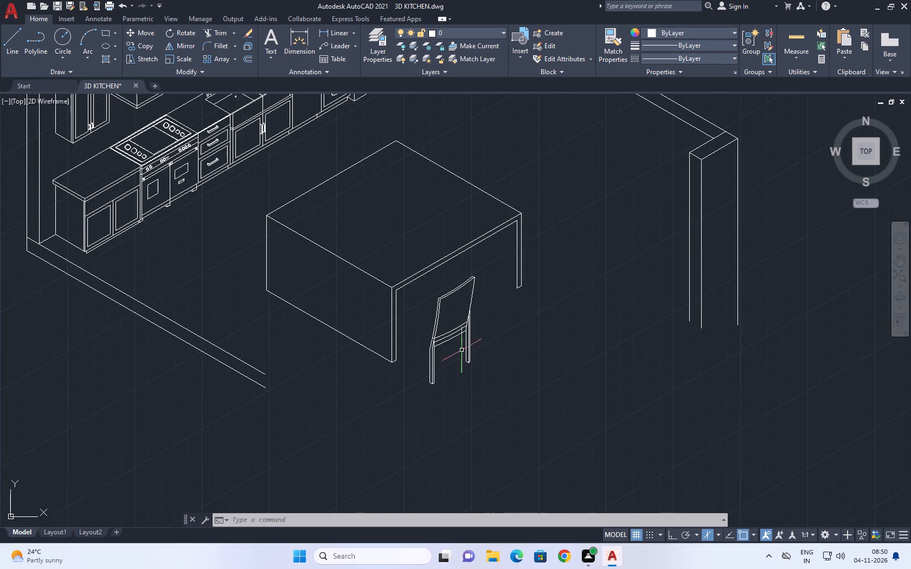
middle_drag(426, 338, 446, 372)
key(l)
key(space)
middle_drag(426, 382, 498, 421)
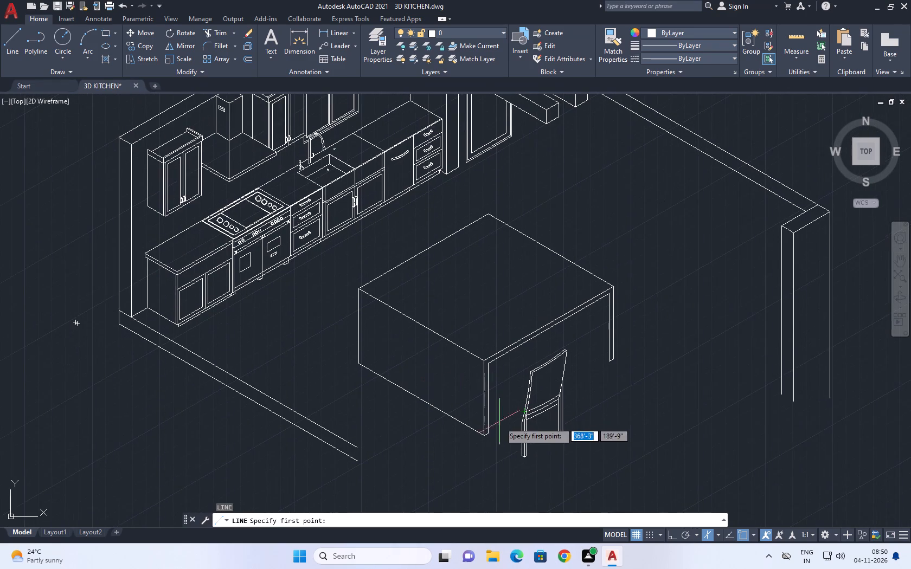
scroll(515, 413, up, 2)
click(538, 412)
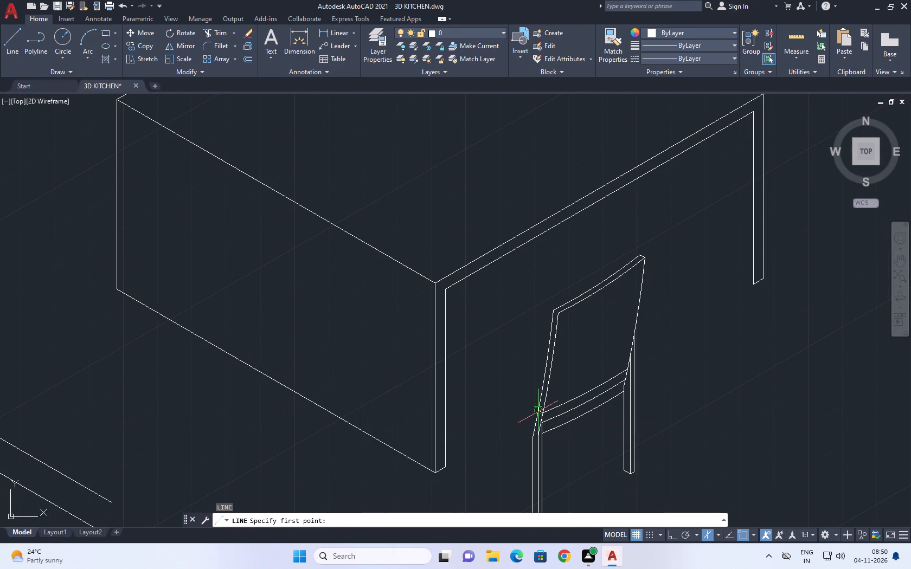
click(475, 361)
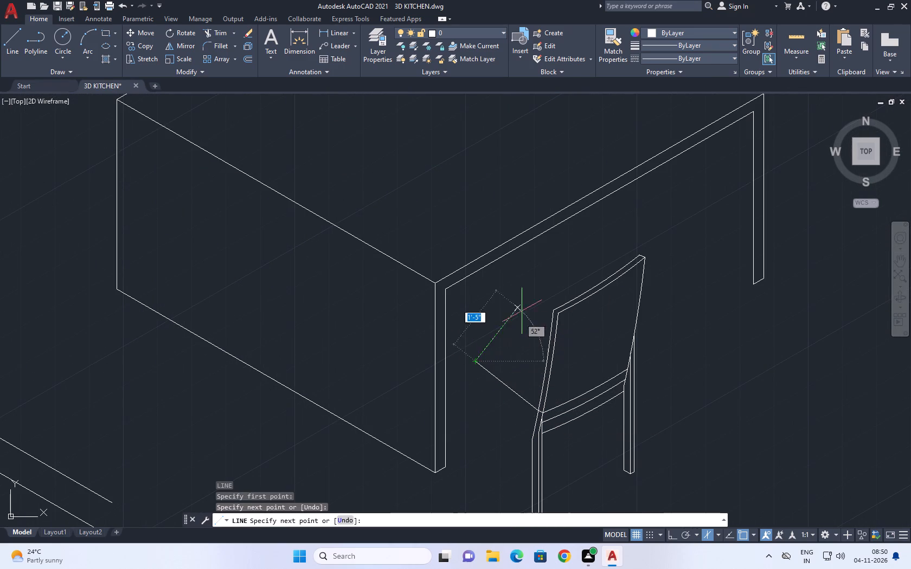
middle_drag(528, 303, 487, 371)
key(Escape)
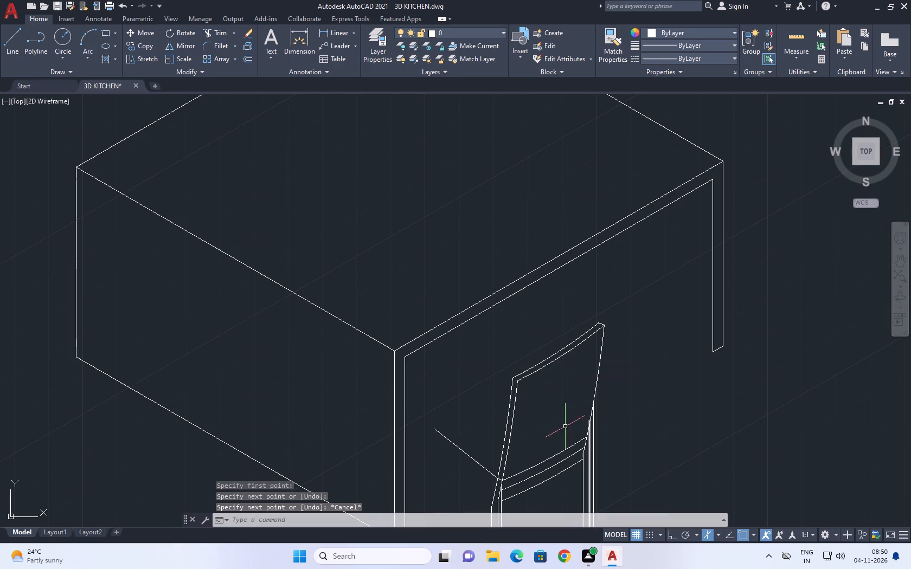
middle_drag(559, 416, 621, 402)
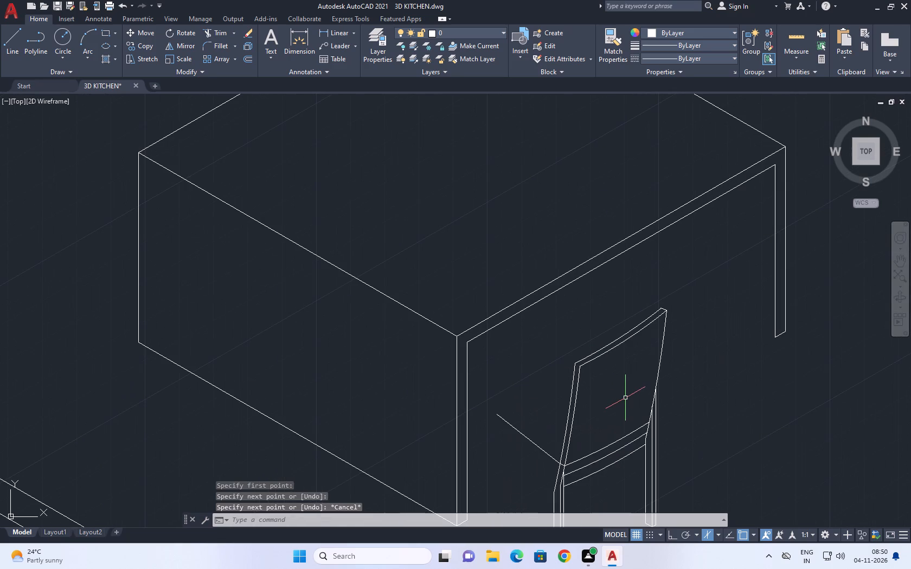
Draw a wavy spline for the chair seat's outline from the free end of the seat's side line to the backrest's top rail.
key(s)
key(p)
key(l)
key(space)
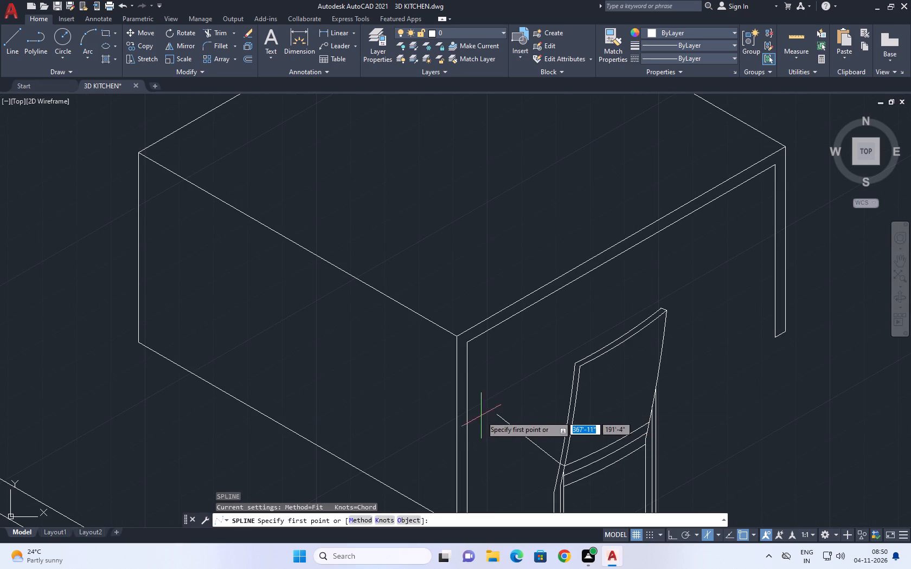
click(499, 411)
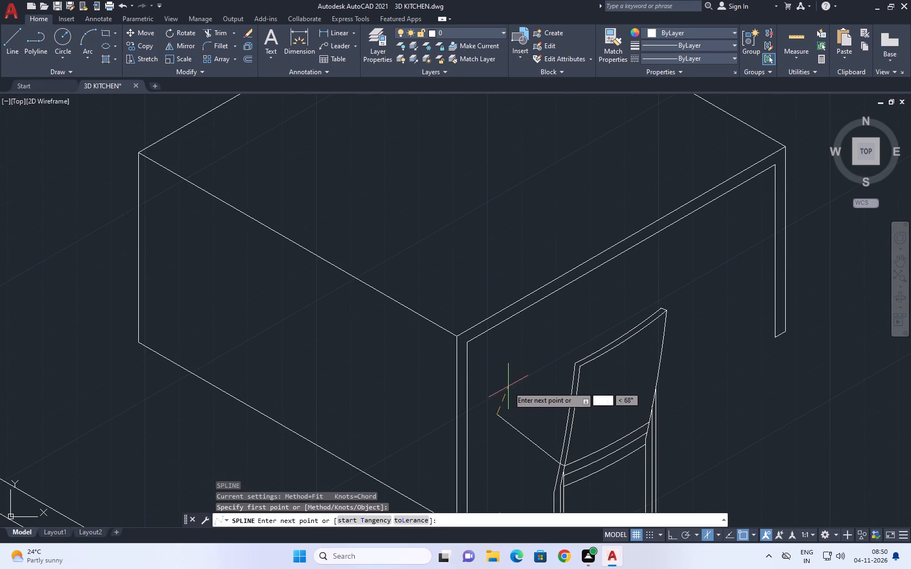
click(508, 386)
click(550, 368)
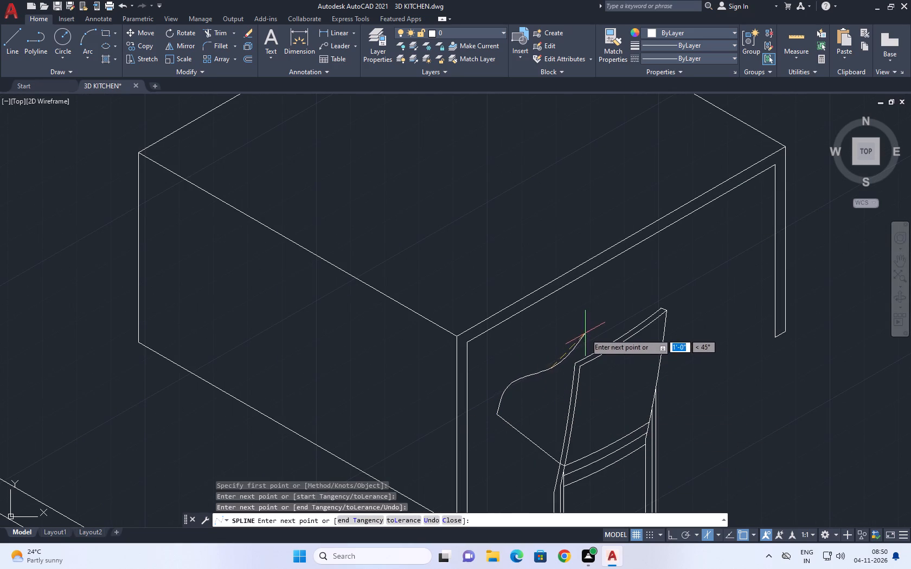
click(586, 333)
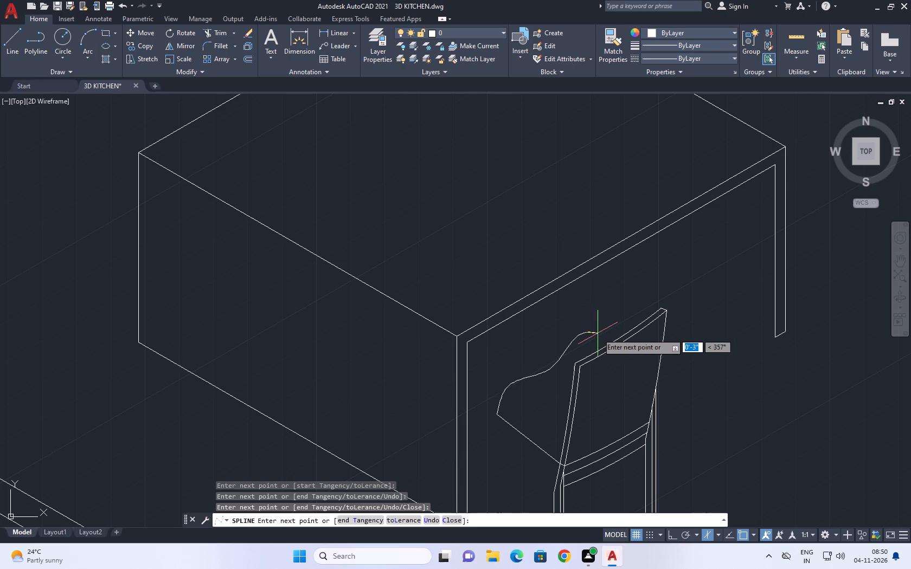
click(598, 334)
click(603, 345)
key(space)
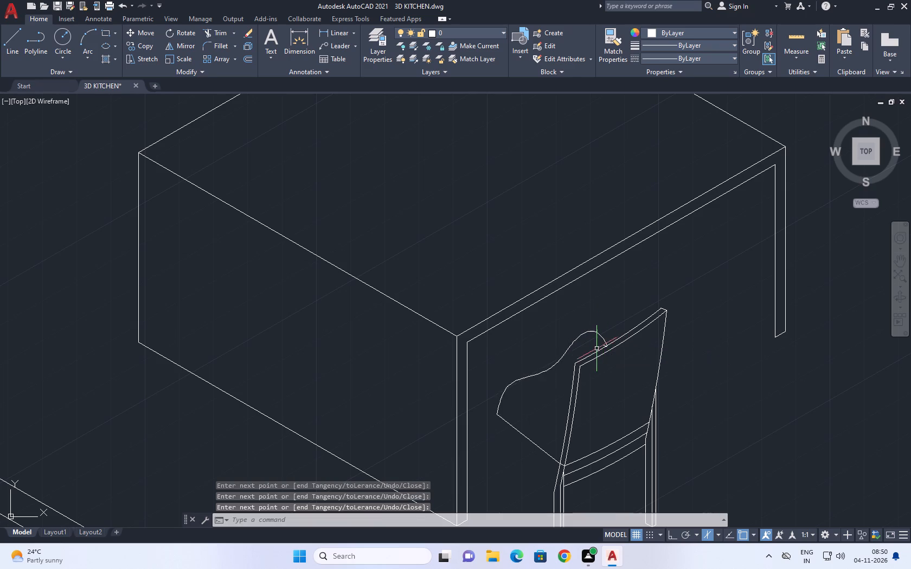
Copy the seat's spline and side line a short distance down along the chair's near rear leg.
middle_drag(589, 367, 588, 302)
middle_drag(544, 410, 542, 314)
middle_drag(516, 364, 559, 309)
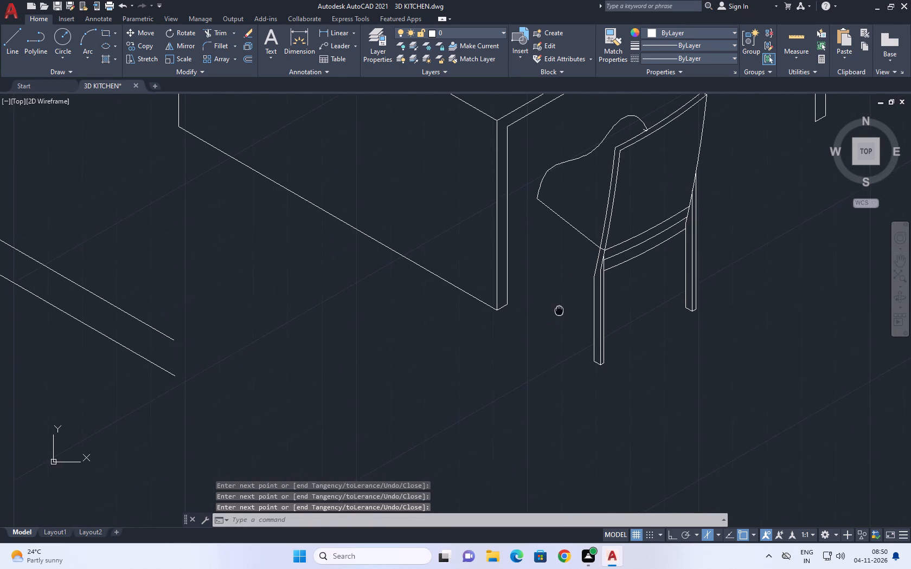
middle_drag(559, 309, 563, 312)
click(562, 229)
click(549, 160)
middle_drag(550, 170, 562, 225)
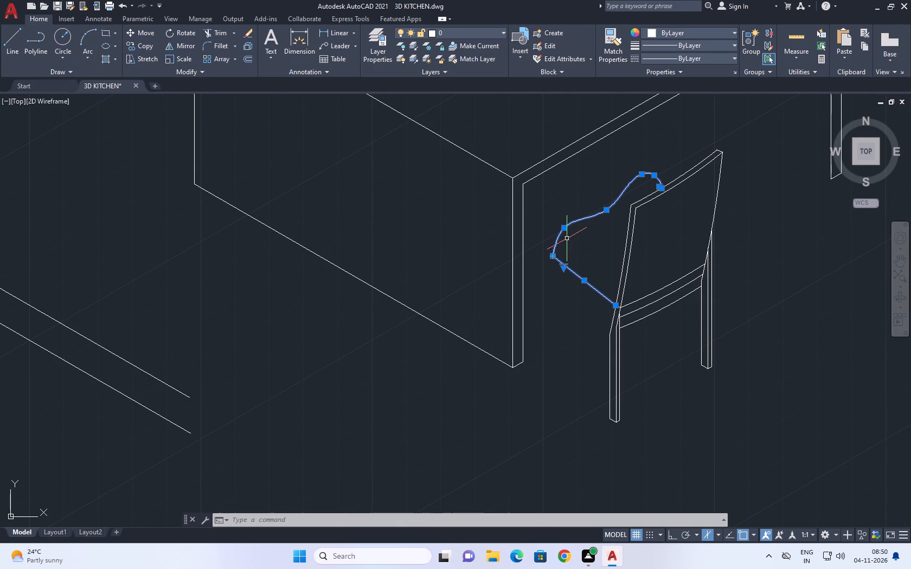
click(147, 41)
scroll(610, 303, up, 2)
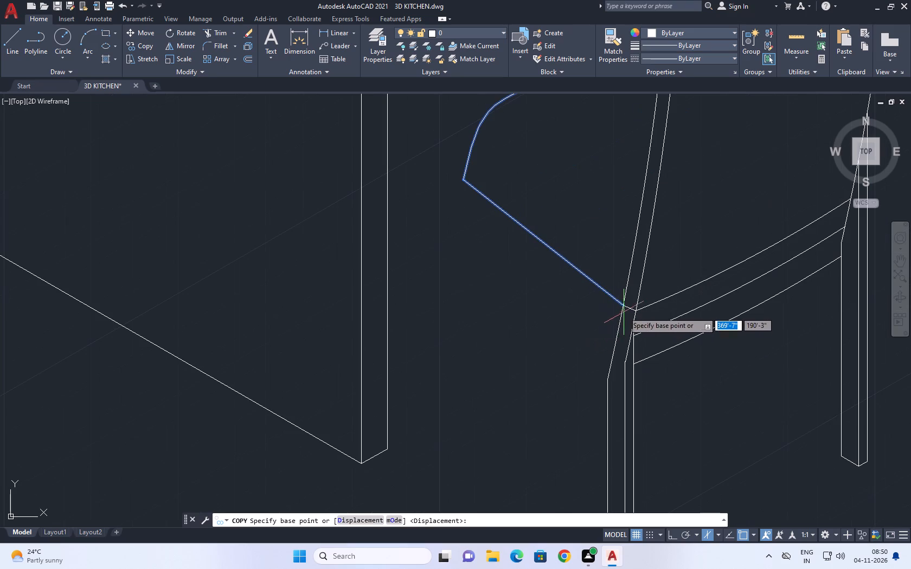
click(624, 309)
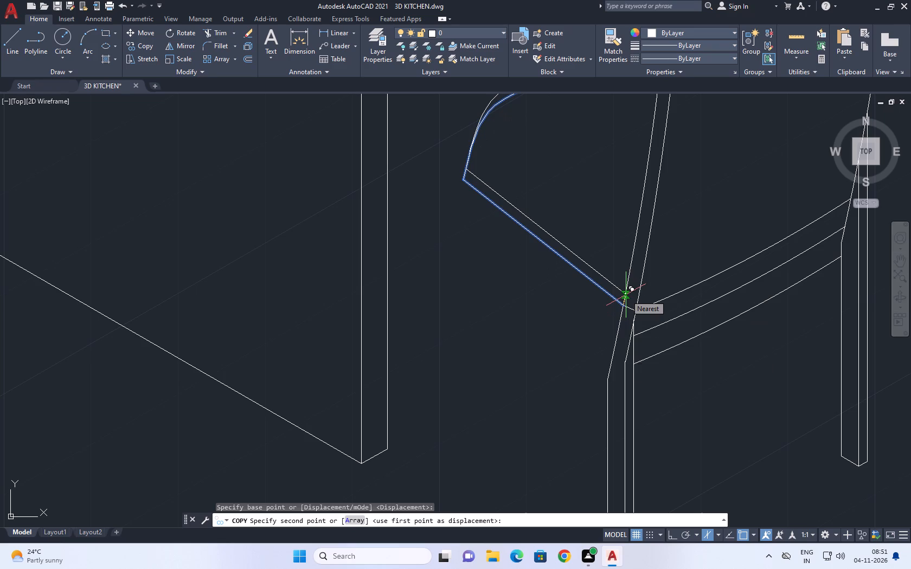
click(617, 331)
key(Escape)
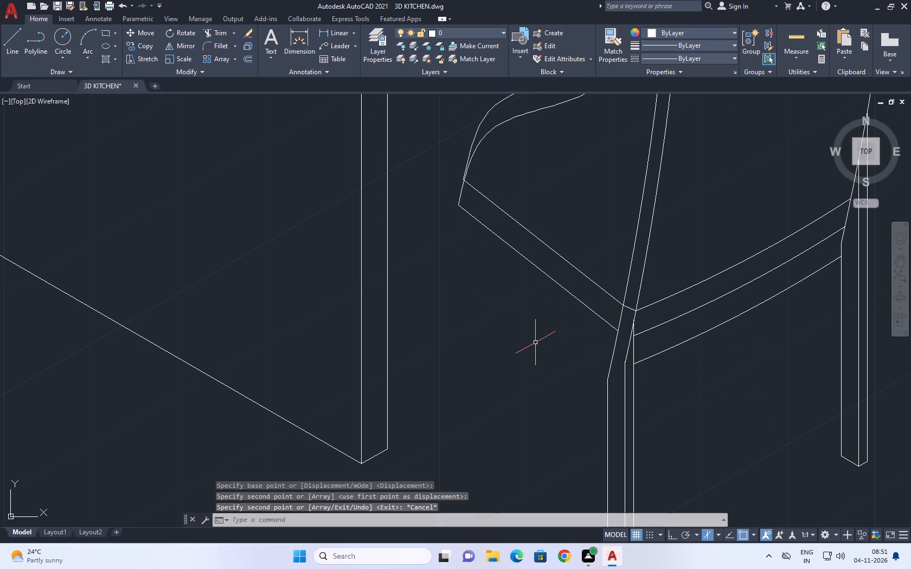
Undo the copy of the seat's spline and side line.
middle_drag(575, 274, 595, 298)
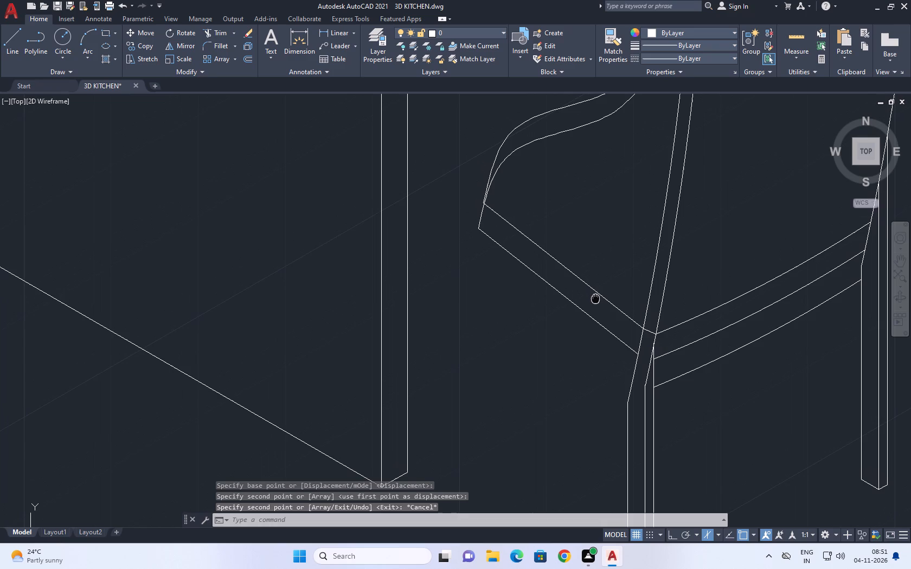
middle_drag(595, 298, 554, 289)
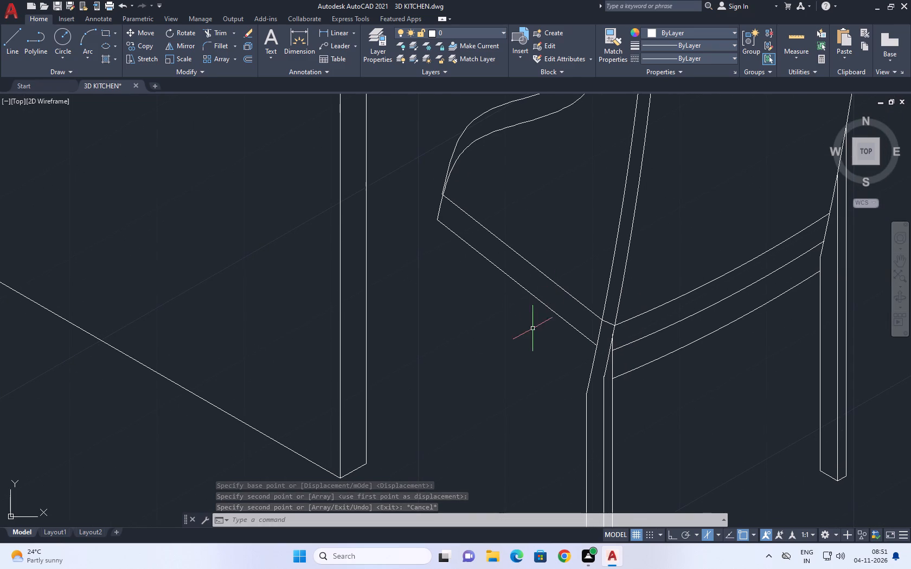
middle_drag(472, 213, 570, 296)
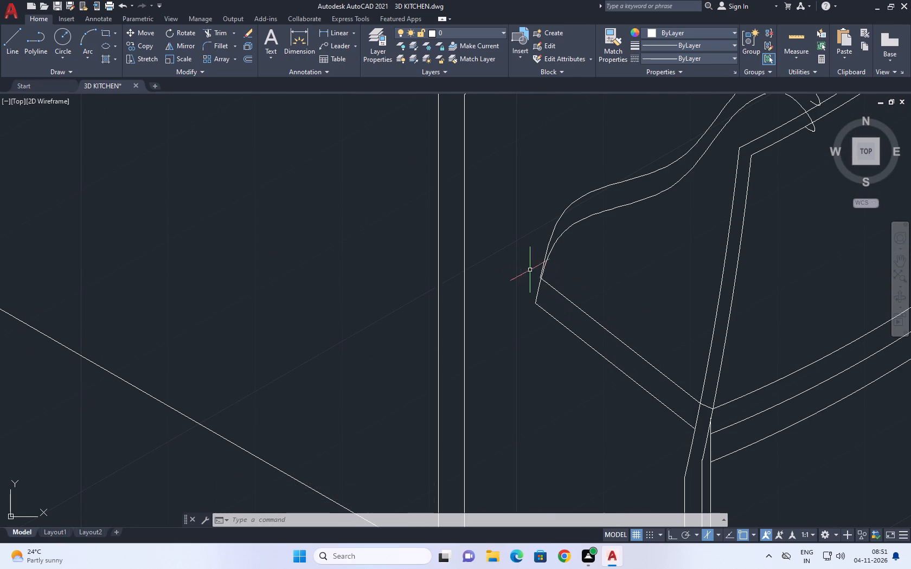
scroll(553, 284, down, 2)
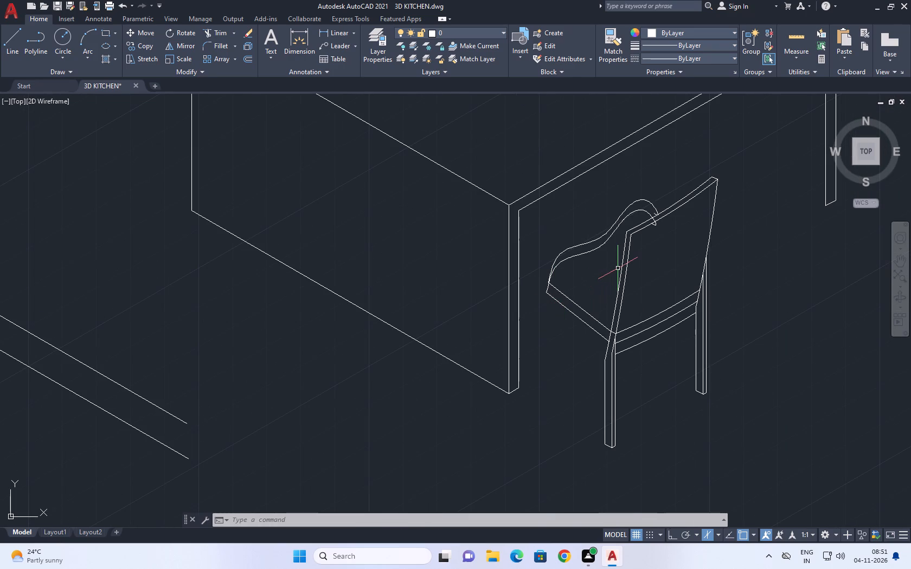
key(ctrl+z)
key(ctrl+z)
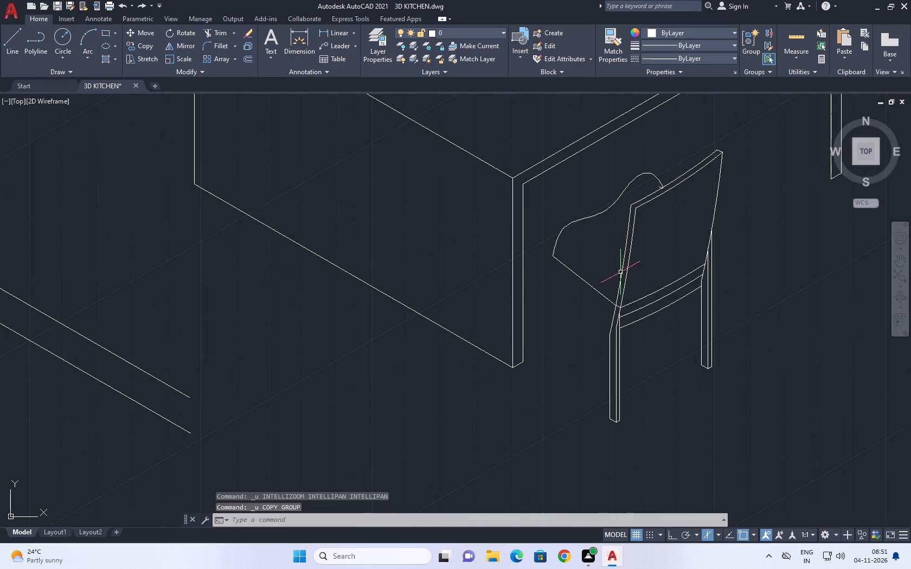
Stretch the spline's hooked end point onto the top edge of the chair's backrest.
middle_drag(647, 203, 640, 372)
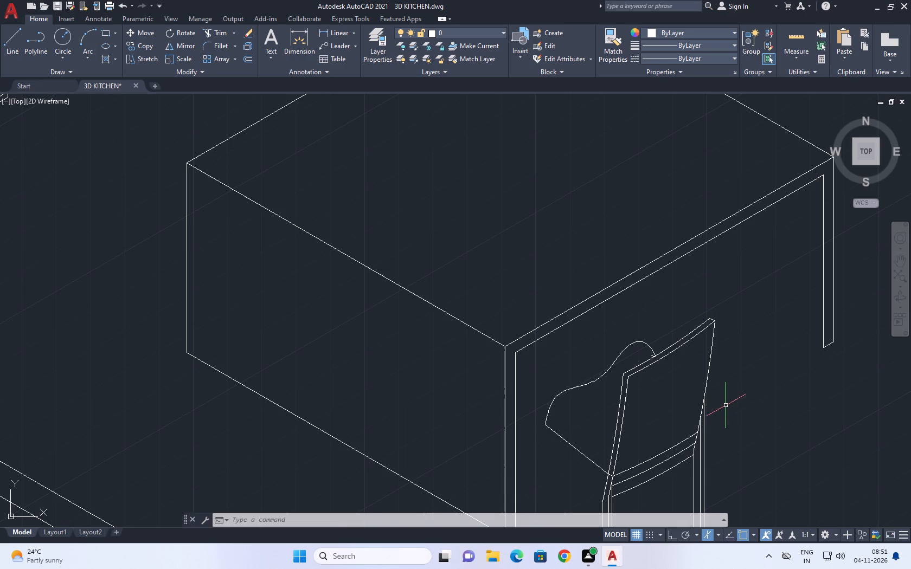
scroll(652, 357, up, 8)
click(650, 331)
drag(572, 363, 562, 364)
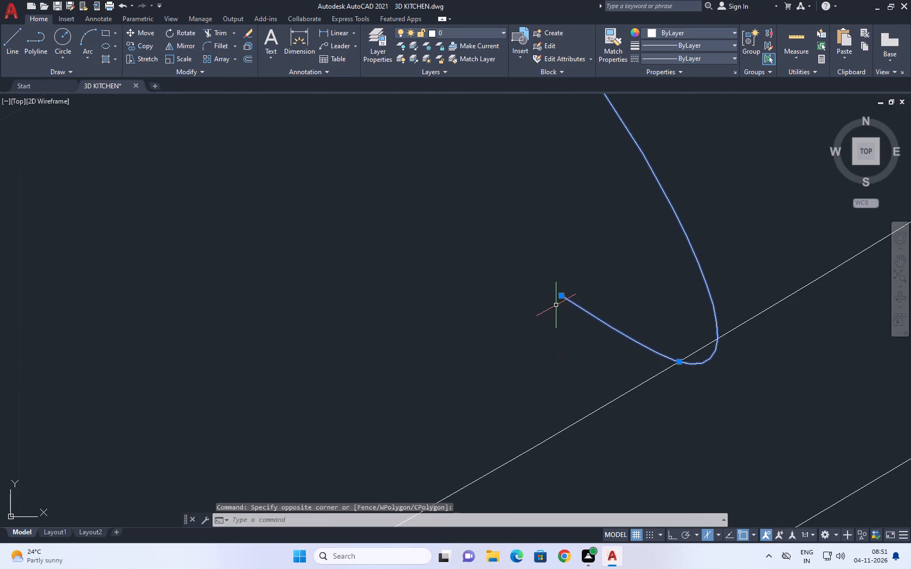
click(561, 296)
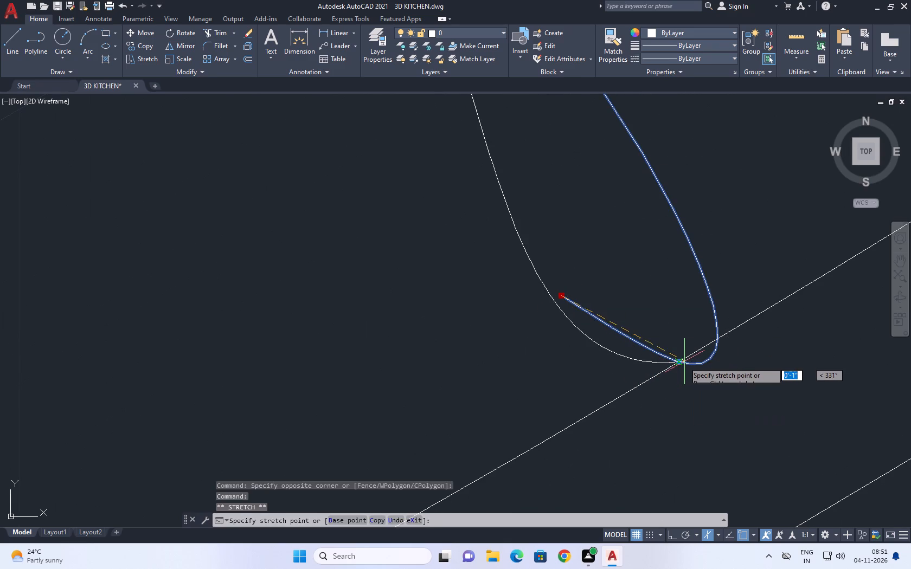
click(681, 363)
scroll(658, 324, down, 10)
key(Escape)
scroll(642, 345, up, 2)
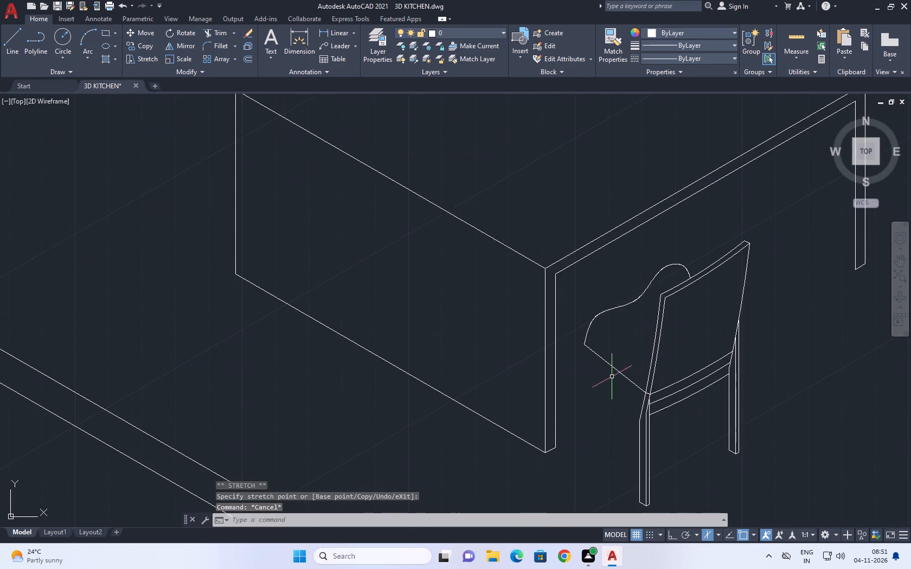
Copy the seat's straight side line about 2 inches down along the outer edge of the near rear leg.
scroll(593, 353, up, 2)
middle_drag(593, 351, 568, 243)
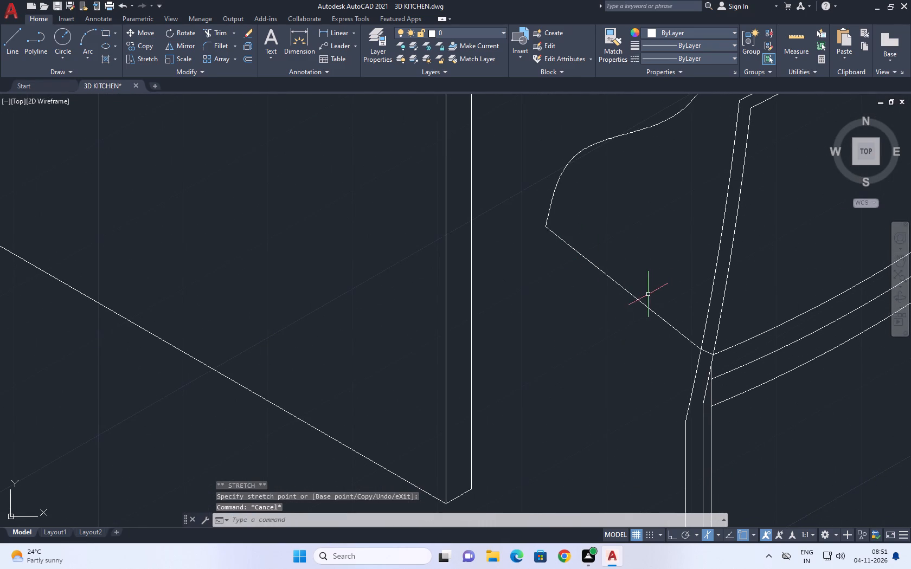
middle_drag(639, 289, 618, 225)
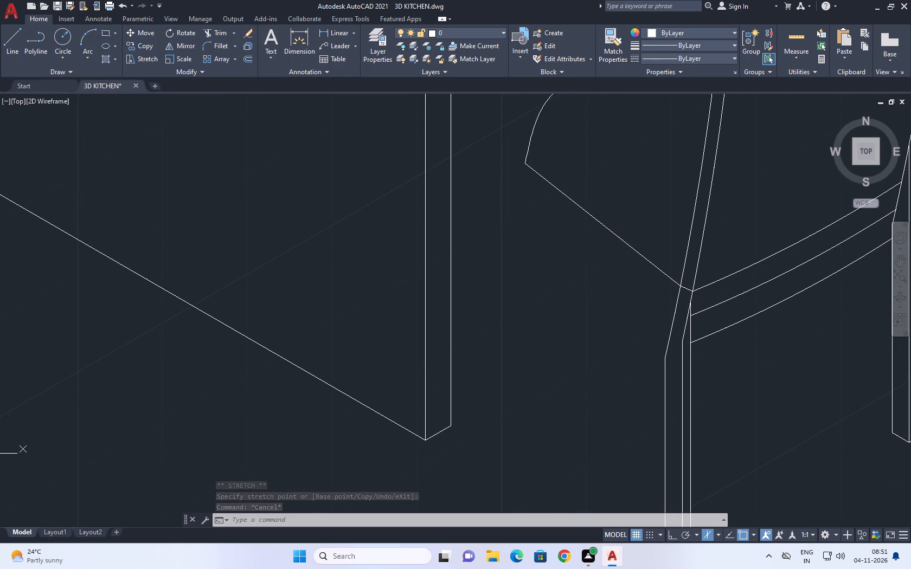
middle_drag(531, 199, 578, 288)
click(606, 289)
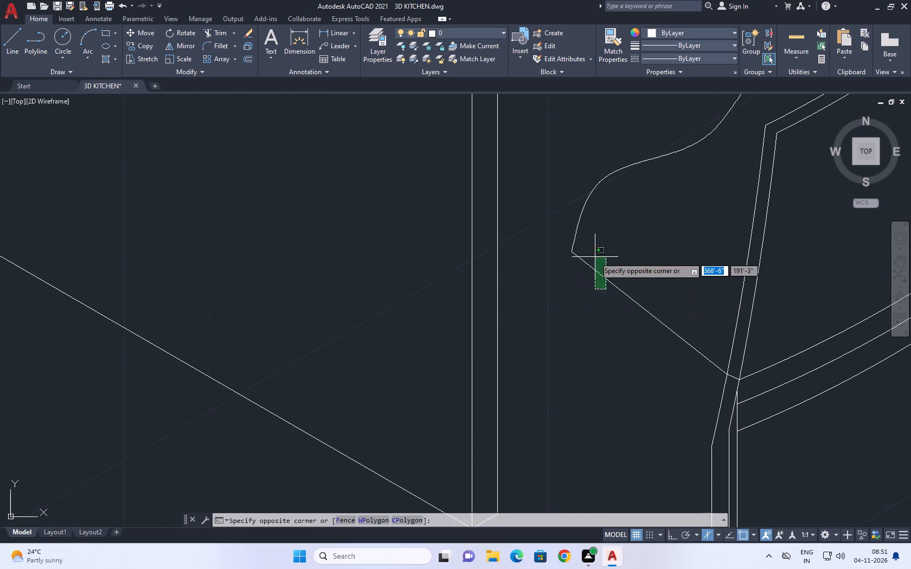
click(593, 254)
middle_drag(637, 296, 629, 289)
key(c)
key(o)
key(space)
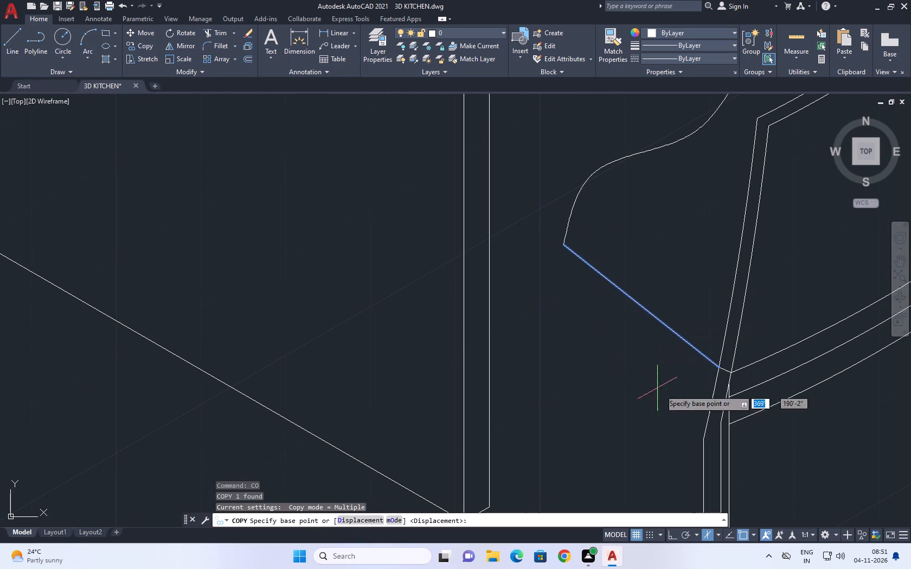
click(717, 367)
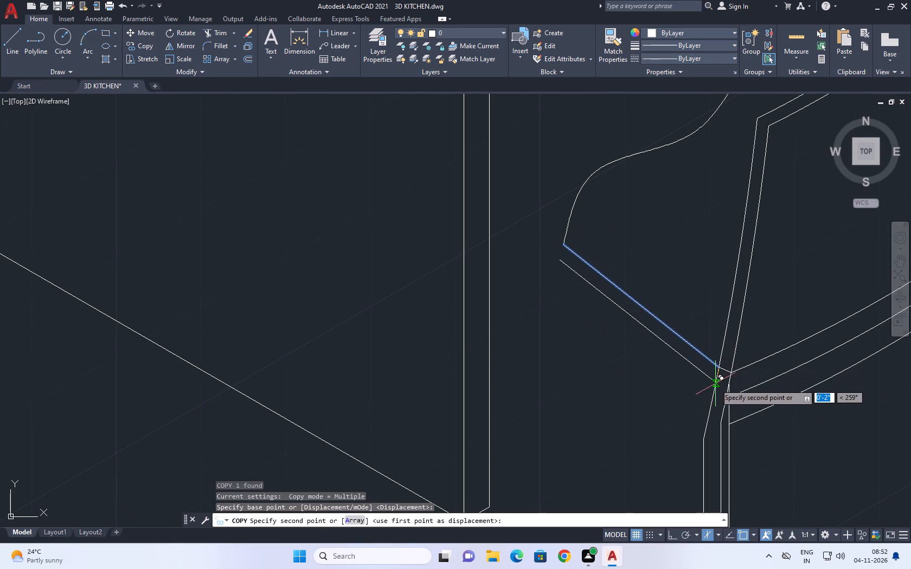
click(715, 387)
key(space)
Draw a short line joining the free ends of the two parallel seat side lines to close the seat's thickness.
middle_drag(569, 287, 579, 309)
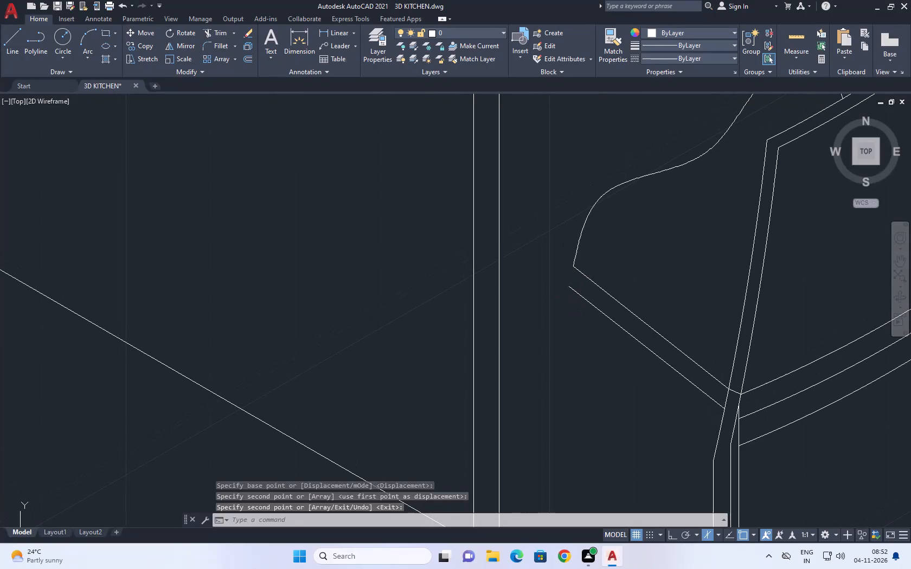
key(l)
key(space)
click(572, 269)
click(571, 287)
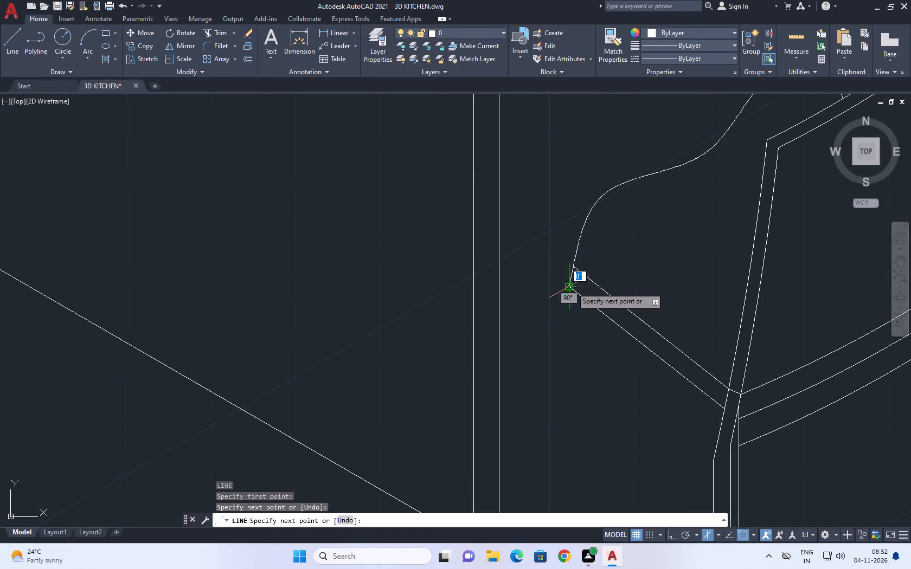
key(space)
With ortho on and the left isoplane active, draw a line from the midpoint of the near leg's outer edge toward the table.
scroll(604, 263, down, 2)
middle_drag(622, 325, 631, 328)
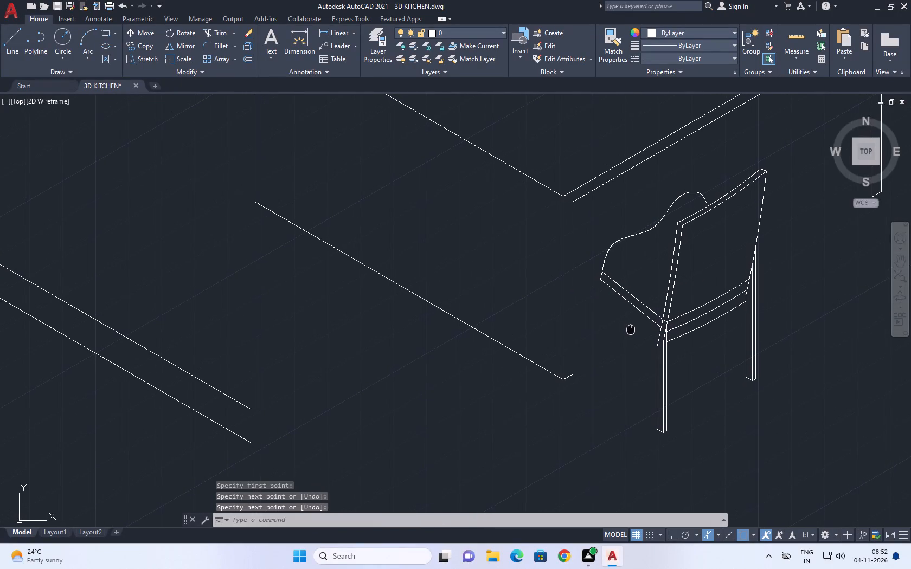
middle_drag(631, 328, 632, 328)
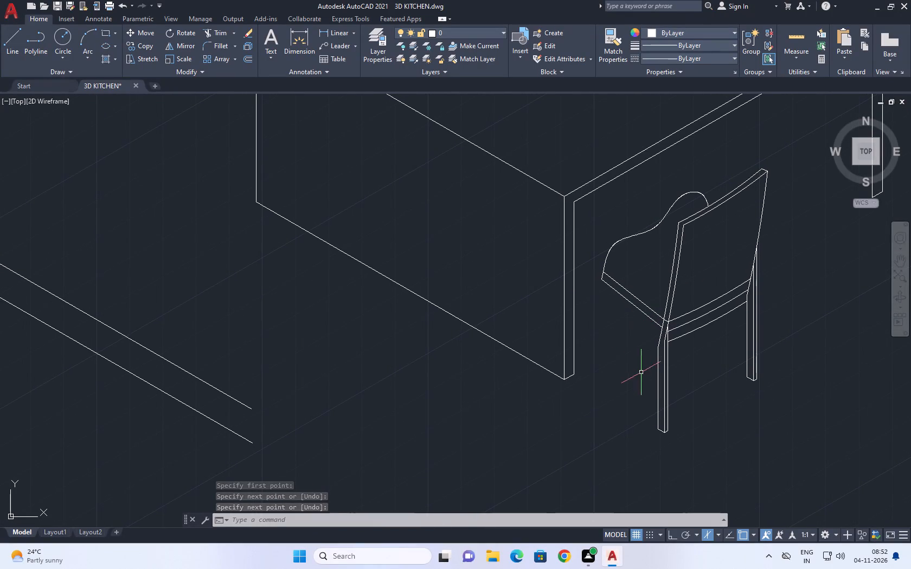
middle_drag(643, 374, 615, 339)
text(L)
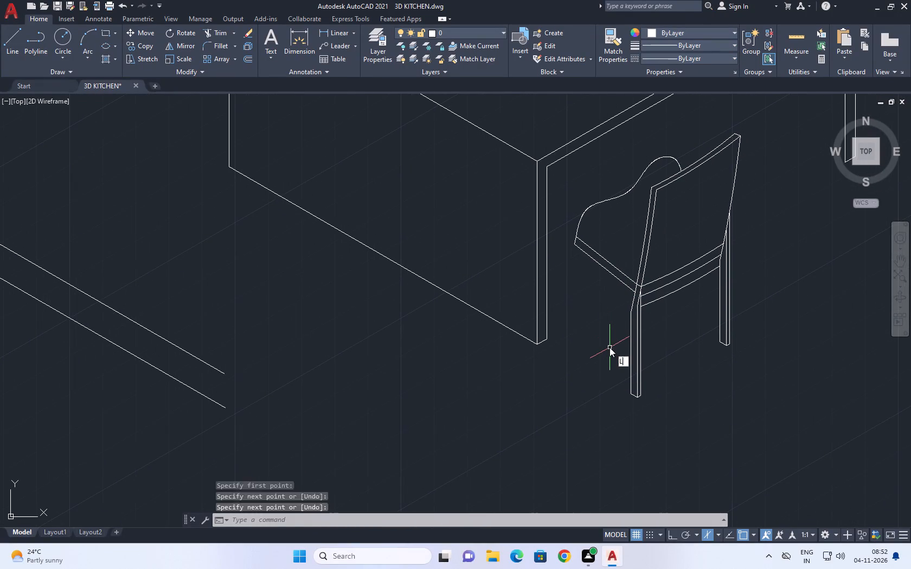
key(space)
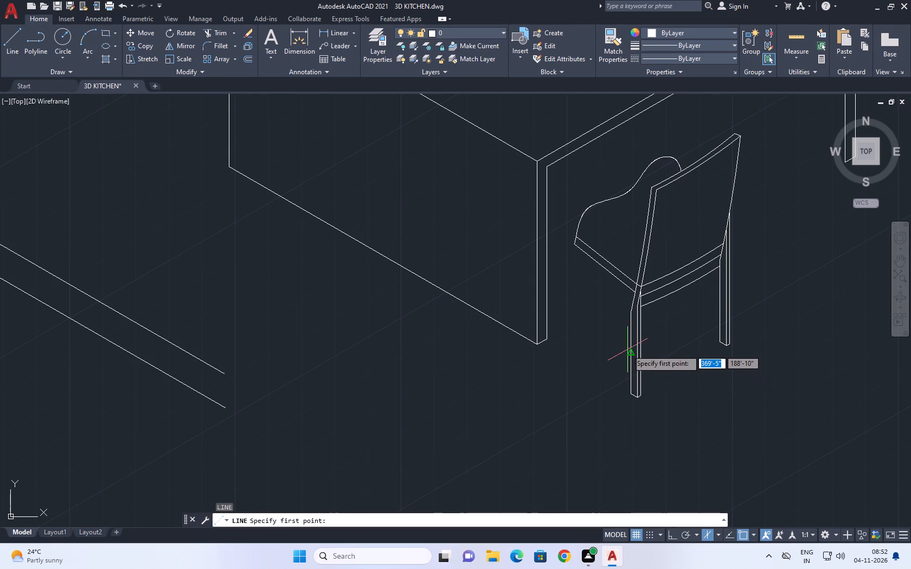
click(630, 352)
scroll(564, 295, up, 2)
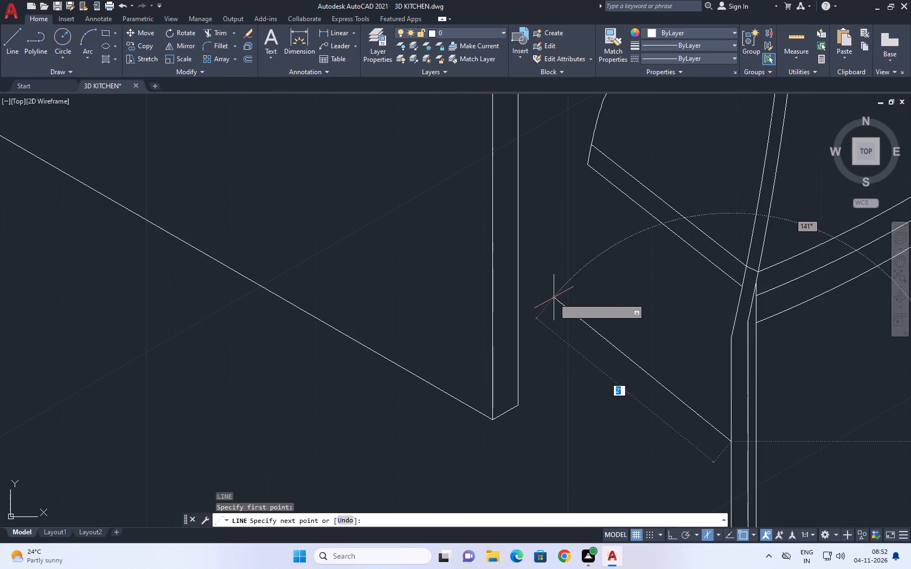
key(F8)
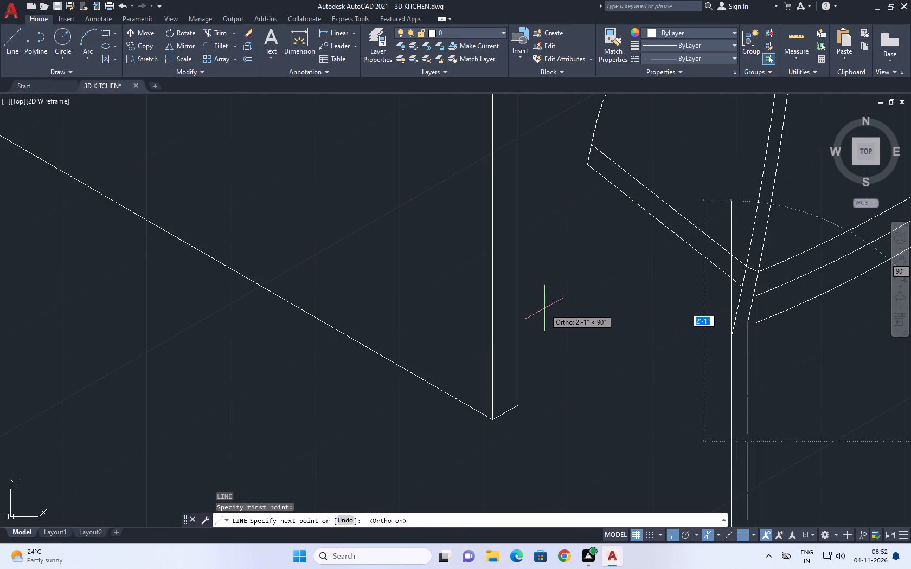
key(F5)
click(538, 311)
key(space)
Copy the side rail line twice along the near rear leg's outer edge, once slightly above it and once about 2 inches below.
click(586, 352)
click(578, 372)
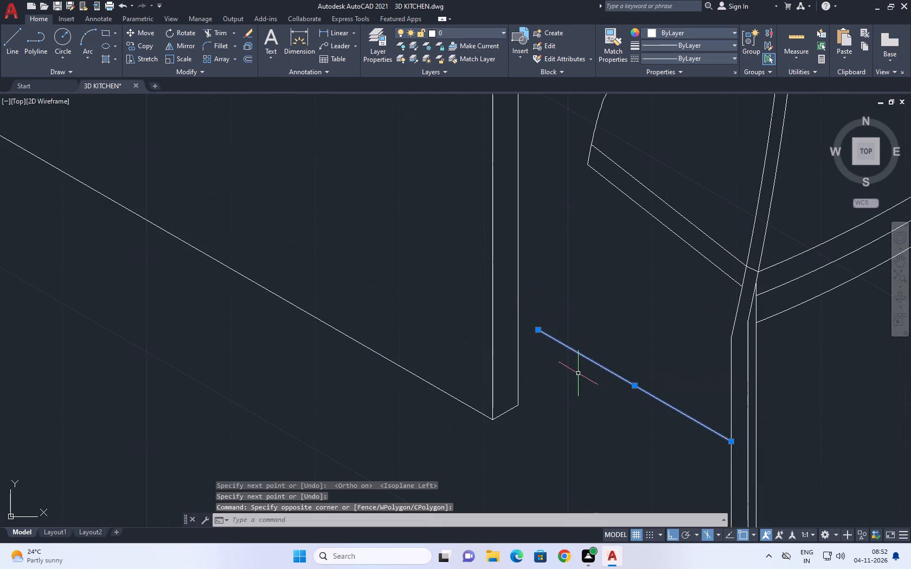
middle_drag(620, 369, 584, 327)
text(CO)
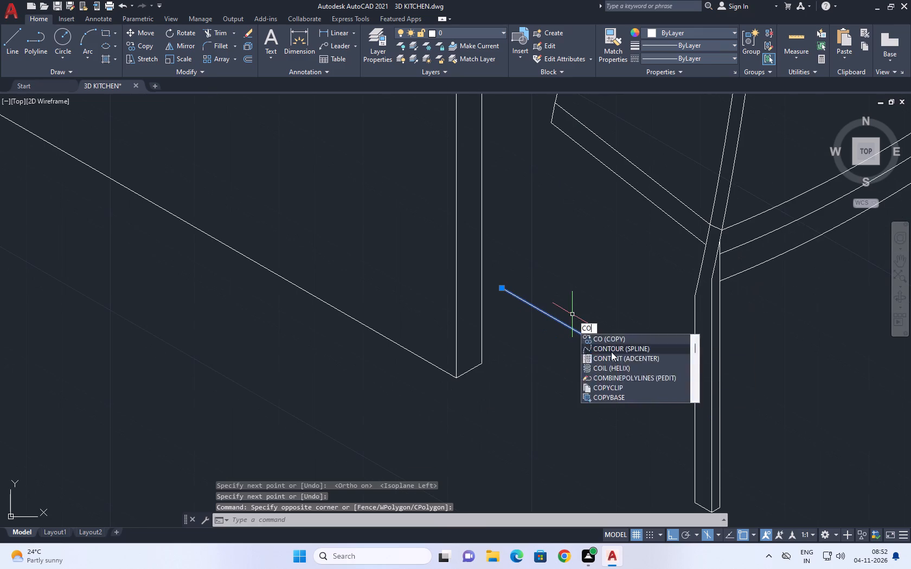
key(space)
middle_drag(619, 364, 581, 307)
click(656, 342)
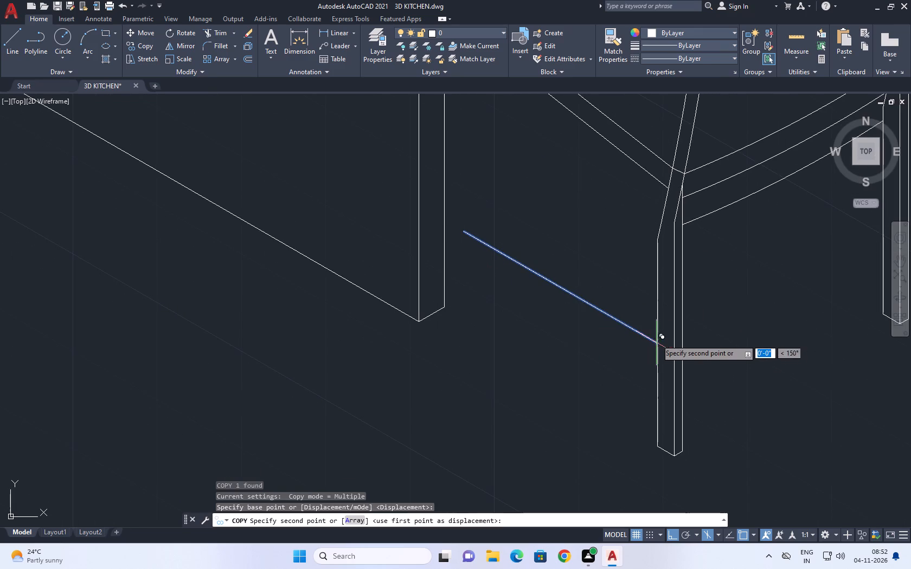
click(663, 332)
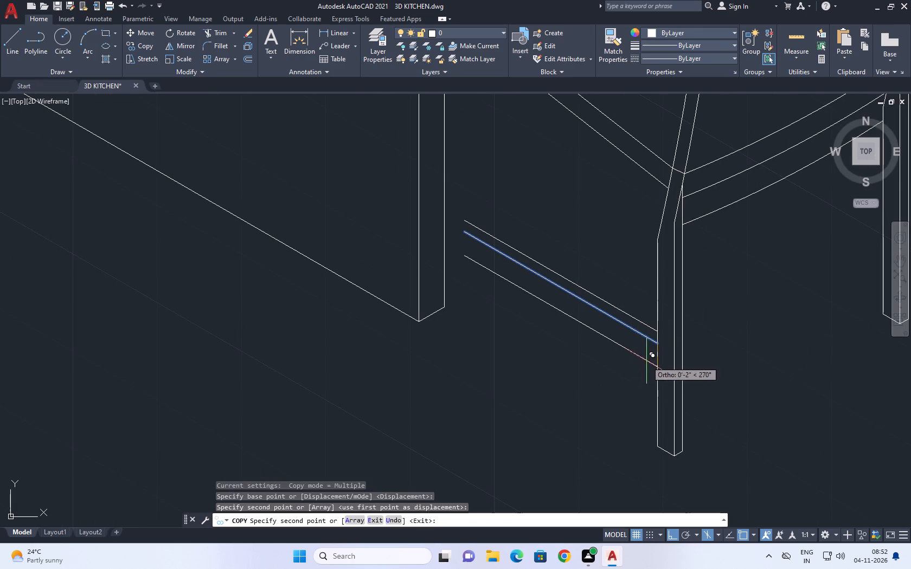
click(653, 360)
key(Escape)
Draw the rail's free end from the bottom line up to the middle line, and on the top isoplane outward past the top line.
middle_drag(556, 321, 561, 323)
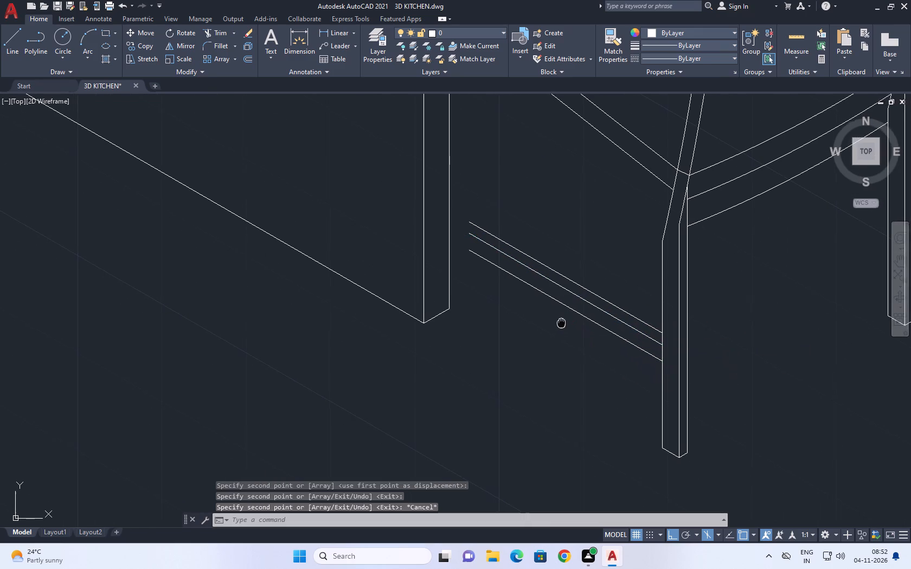
middle_drag(561, 323, 632, 352)
key(l)
key(space)
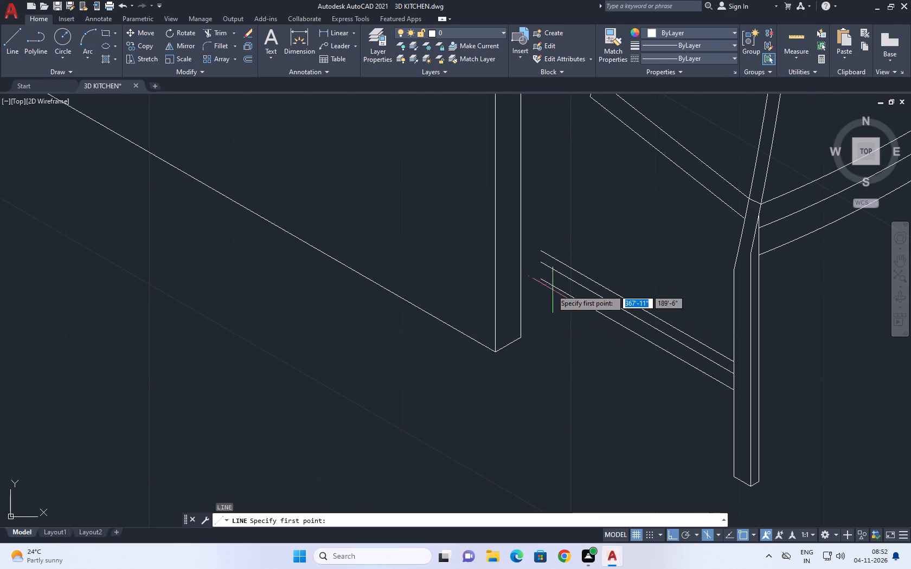
click(540, 280)
scroll(543, 261, up, 2)
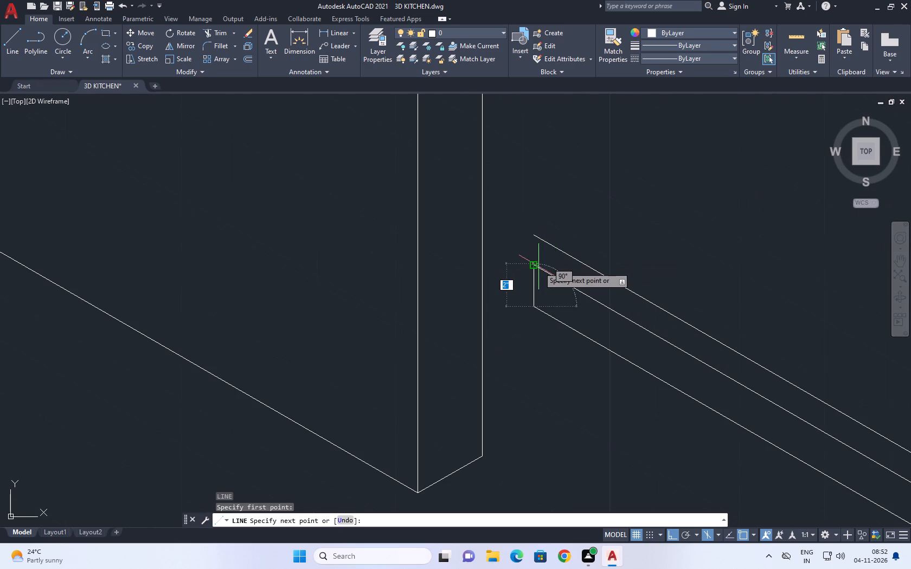
click(535, 266)
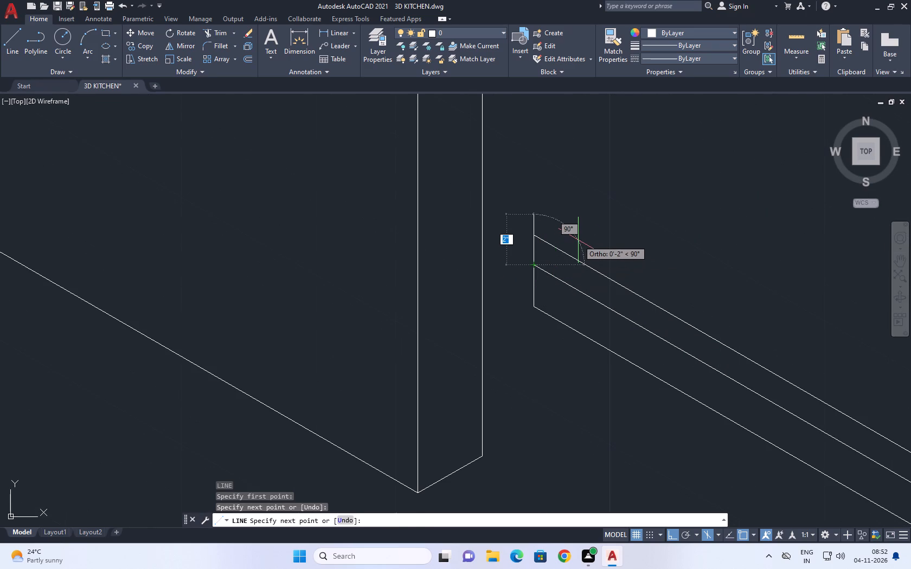
key(F5)
click(595, 235)
key(Escape)
Trim the overhanging line ends at the side rail's free end so the end face closes at the top line.
text(TR)
key(space)
click(538, 245)
click(604, 250)
scroll(549, 238, down, 5)
key(Escape)
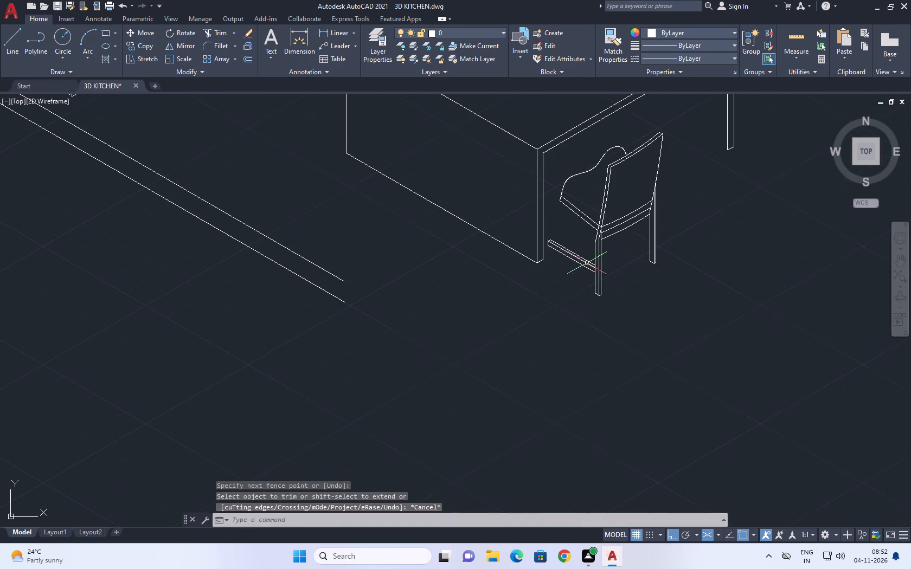
Draw a line continuing the side rail's top edge across the near rear leg and past its outer edge.
middle_drag(612, 232, 612, 255)
middle_drag(621, 289, 558, 312)
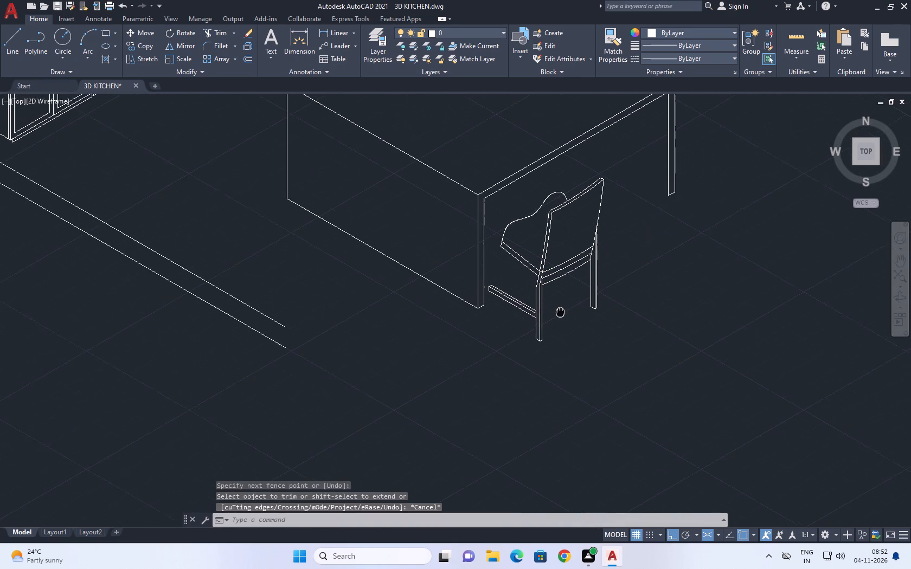
middle_drag(558, 312, 530, 317)
text(L)
key(space)
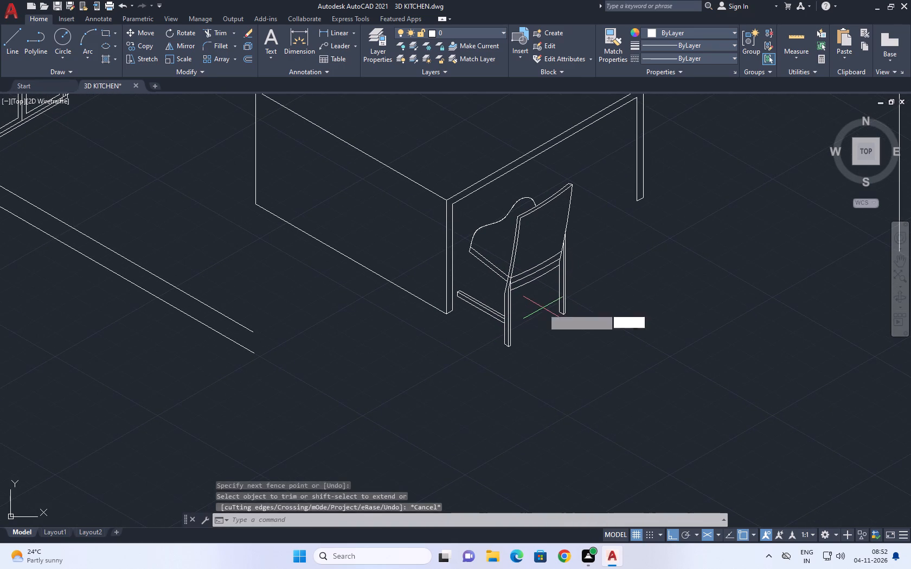
scroll(521, 315, up, 2)
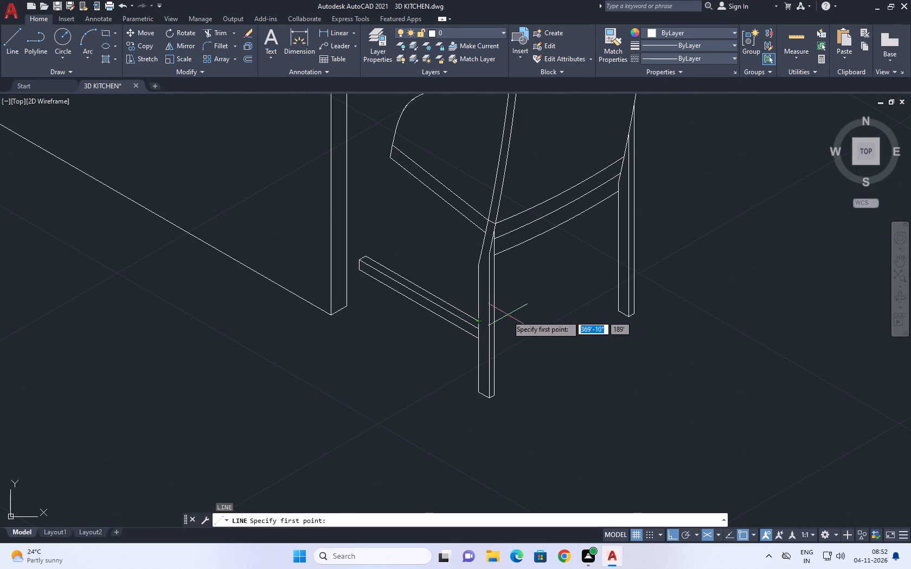
click(479, 321)
scroll(510, 329, up, 1)
click(511, 332)
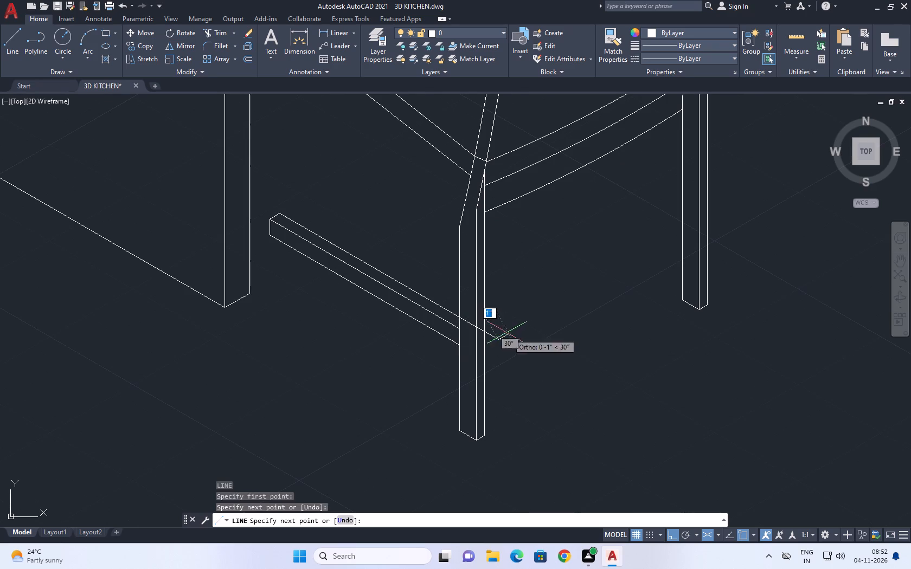
key(space)
Draw a 30° line from the top extension's crossing on the near rear leg's outer edge to beyond the far rear leg.
key(space)
click(486, 333)
middle_drag(596, 267, 373, 326)
scroll(595, 268, up, 1)
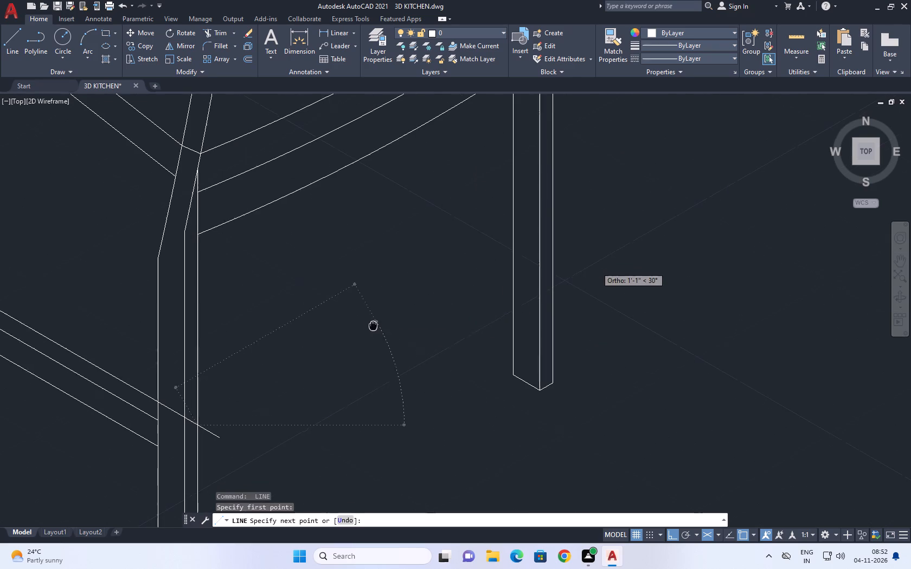
click(620, 238)
key(space)
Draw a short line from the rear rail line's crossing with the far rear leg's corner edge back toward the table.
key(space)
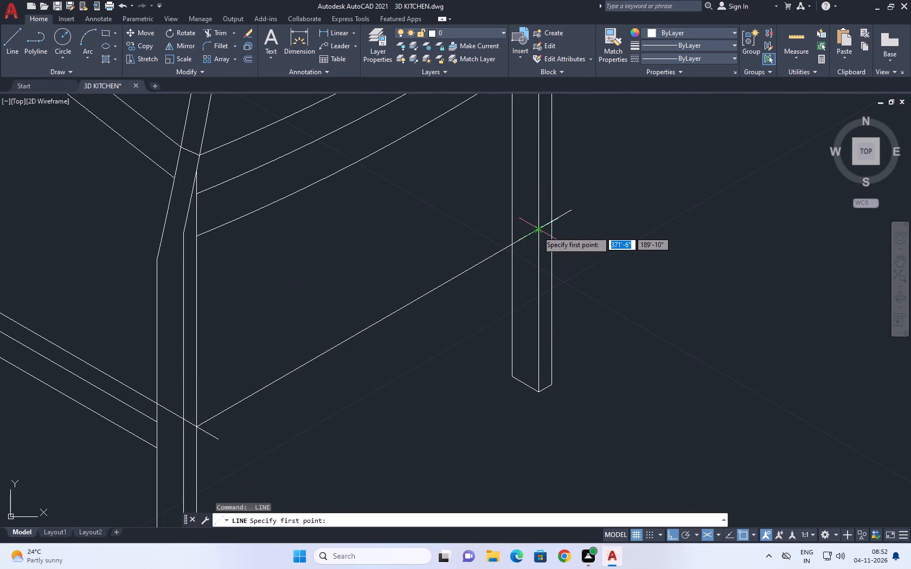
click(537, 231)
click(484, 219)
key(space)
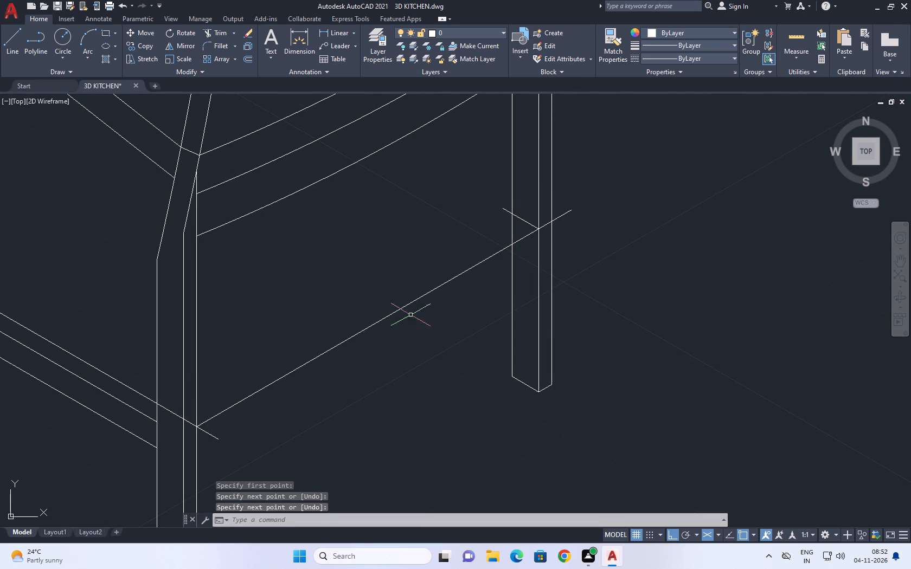
Draw a line continuing the side rail's middle edge across the near rear leg and past its outer edge.
middle_drag(321, 326, 454, 204)
key(space)
click(291, 301)
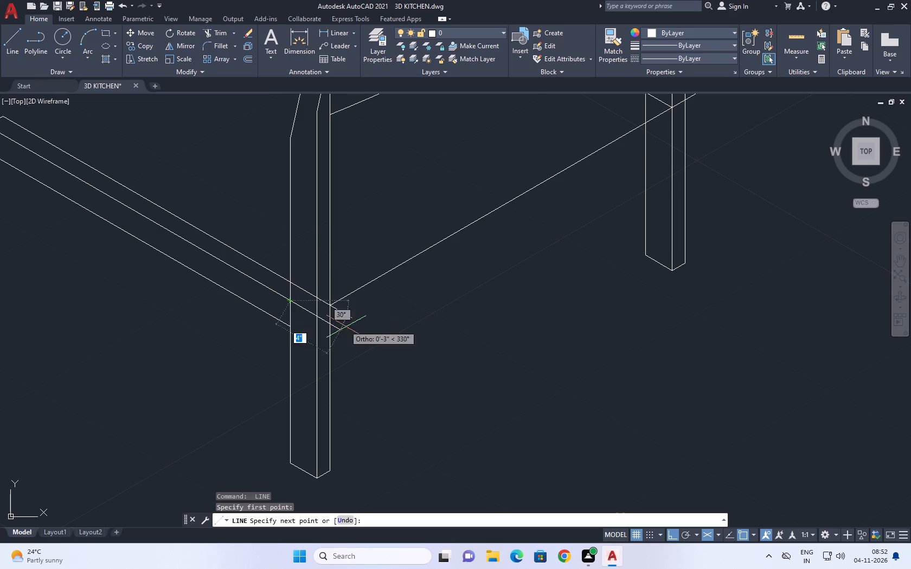
click(364, 335)
key(space)
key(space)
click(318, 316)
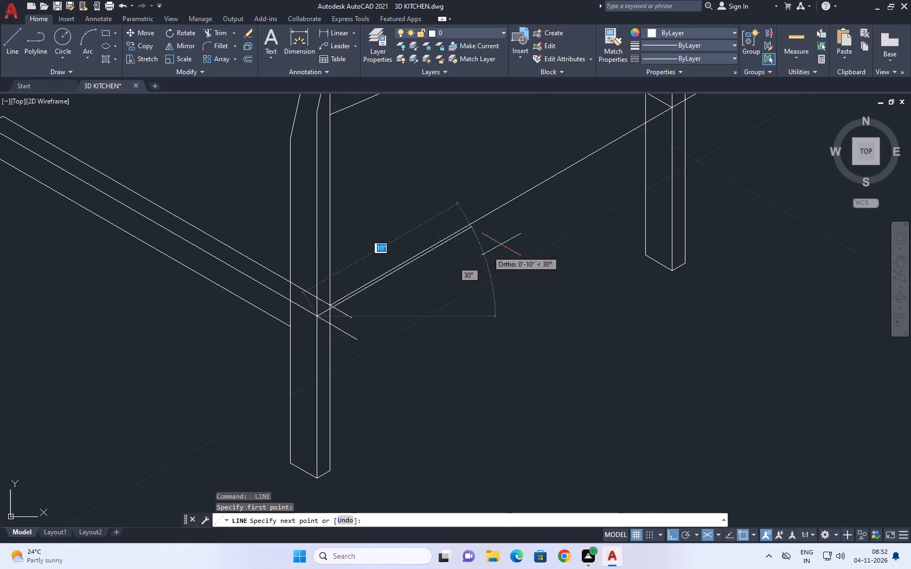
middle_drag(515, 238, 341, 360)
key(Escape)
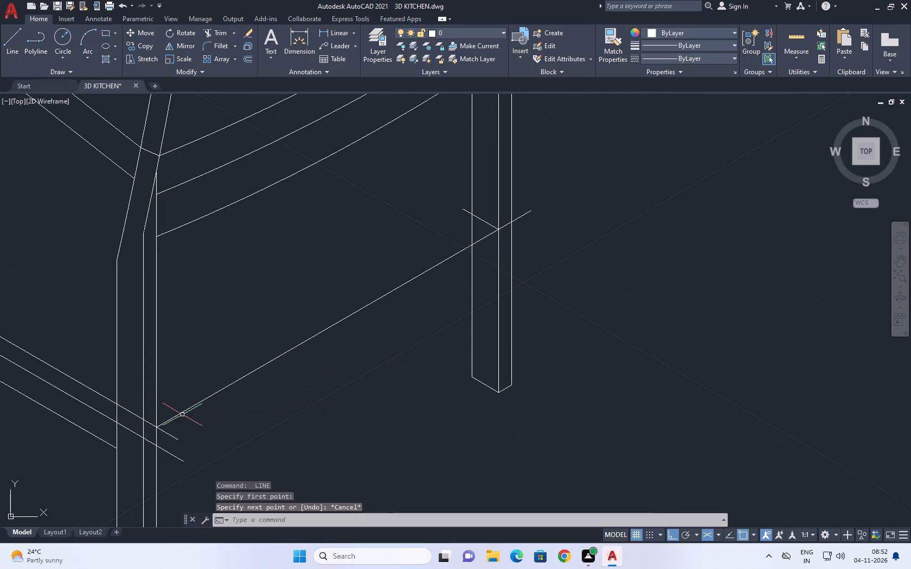
Draw a second 30° rear rail line from the middle extension's crossing on the near leg's outer edge to beyond the far rear leg.
middle_drag(180, 420, 224, 354)
key(space)
scroll(195, 390, up, 2)
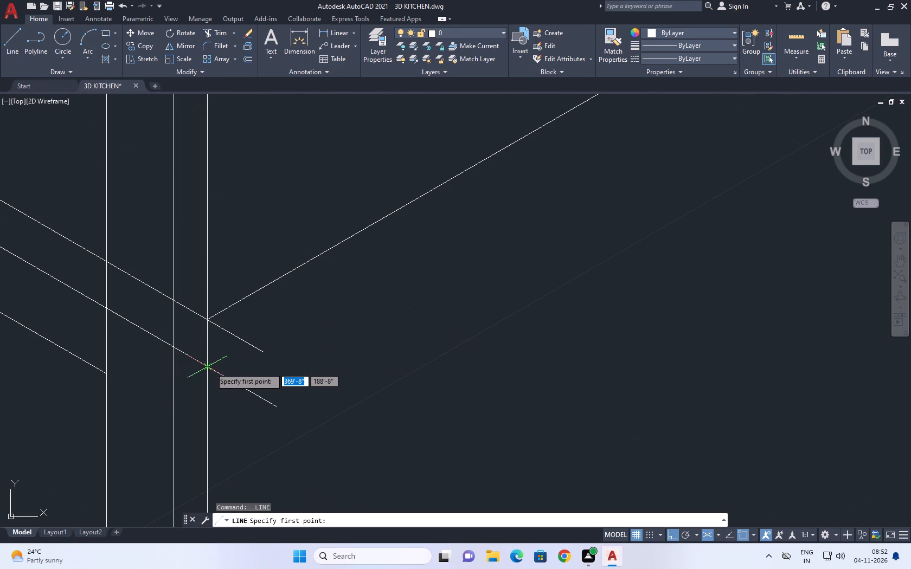
click(208, 368)
scroll(384, 301, down, 3)
middle_drag(461, 275, 365, 343)
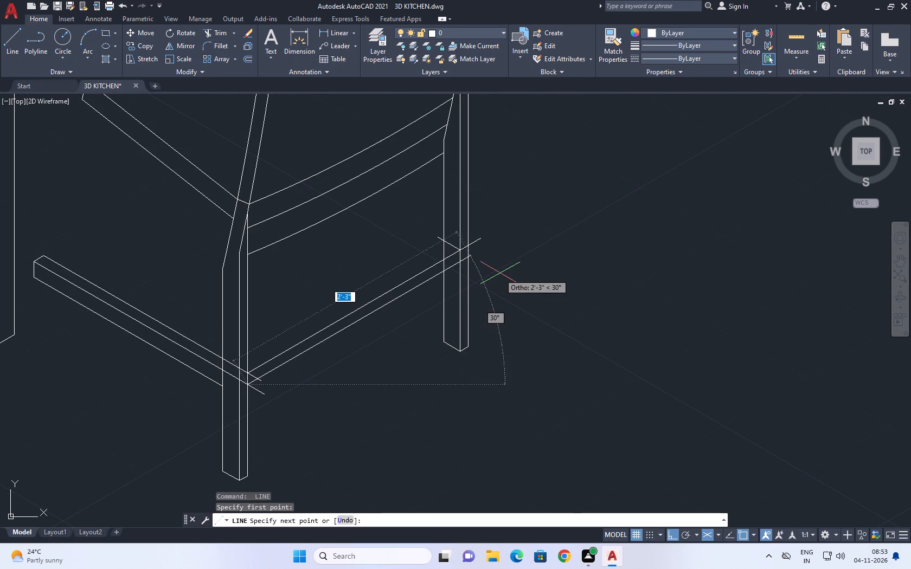
click(523, 264)
key(space)
Draw a line continuing the side rail's bottom edge across the near rear leg and past its outer edge.
key(space)
click(222, 387)
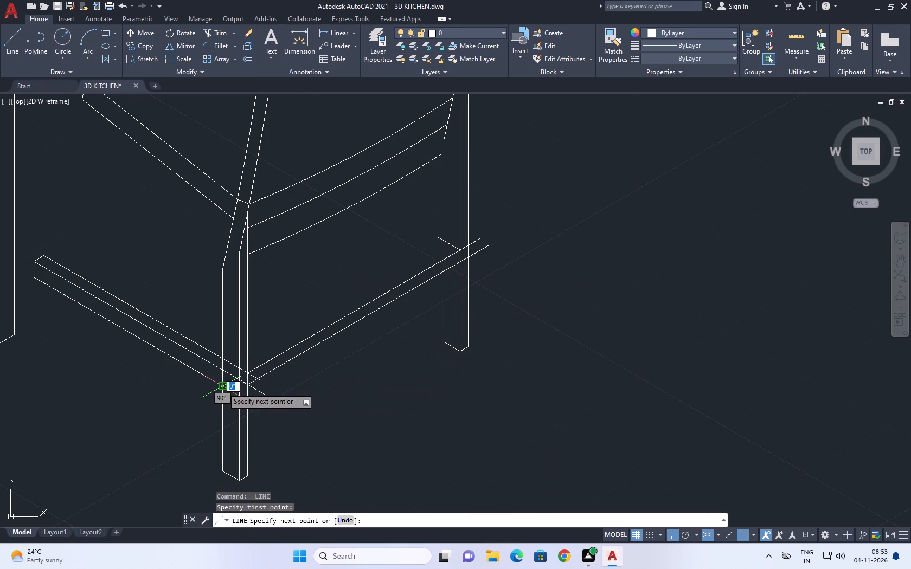
click(270, 410)
key(space)
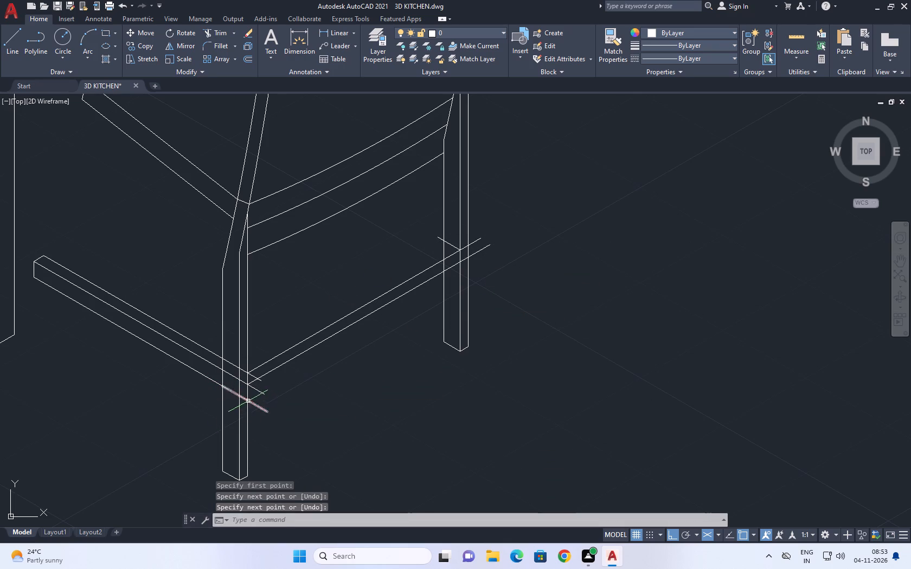
Draw the rear rail's bottom line at 30° from the bottom extension's crossing on the near leg's outer edge to beyond the far rear leg.
key(space)
click(249, 400)
middle_drag(437, 326, 410, 341)
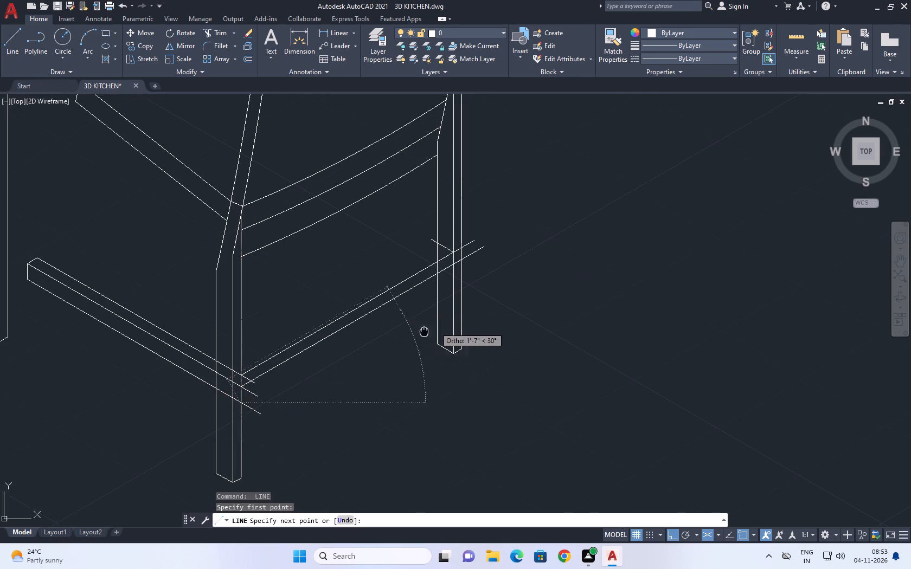
middle_drag(410, 341, 387, 360)
click(489, 305)
key(space)
Trim the middle and bottom extension lines where they project past the near rear leg's outer edge.
middle_drag(319, 329, 412, 306)
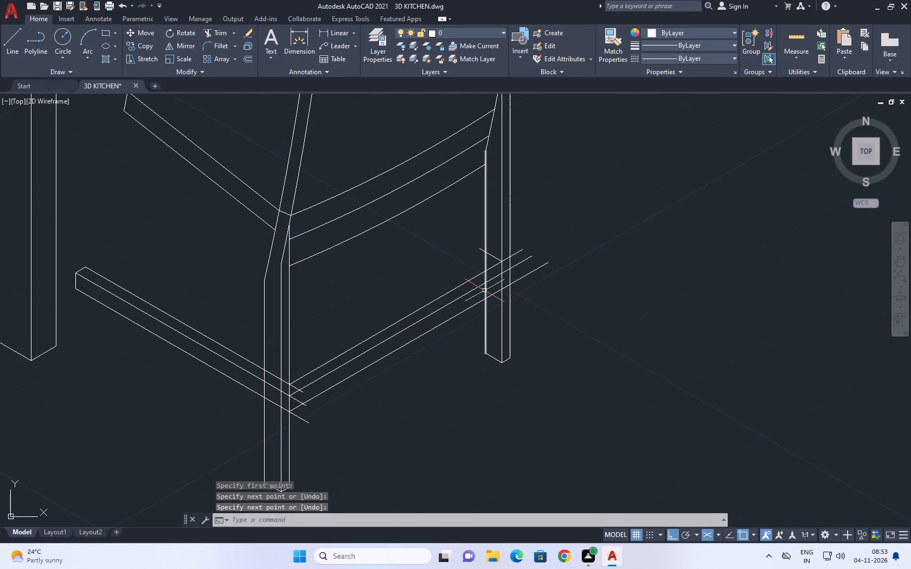
key(t)
key(r)
key(space)
middle_drag(354, 390, 427, 307)
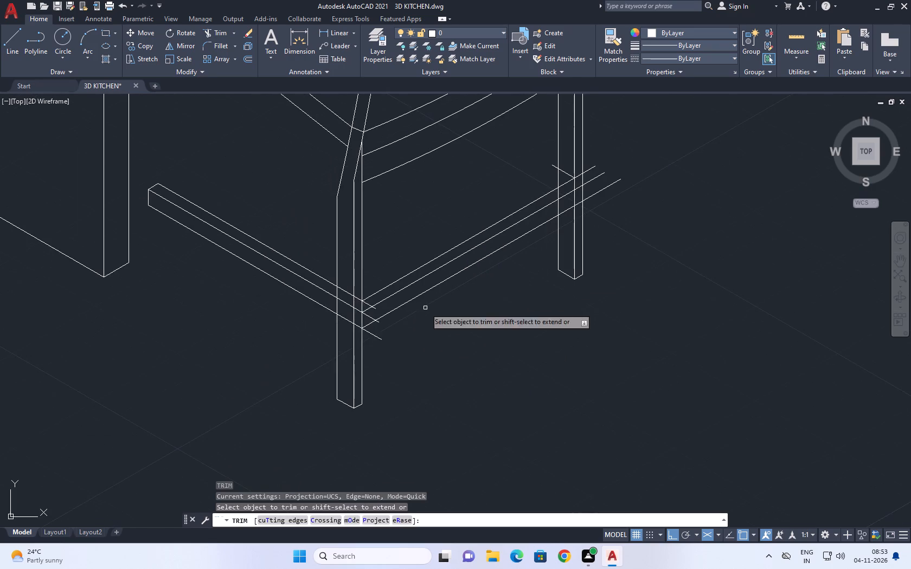
scroll(373, 320, up, 2)
click(367, 312)
click(354, 317)
click(387, 326)
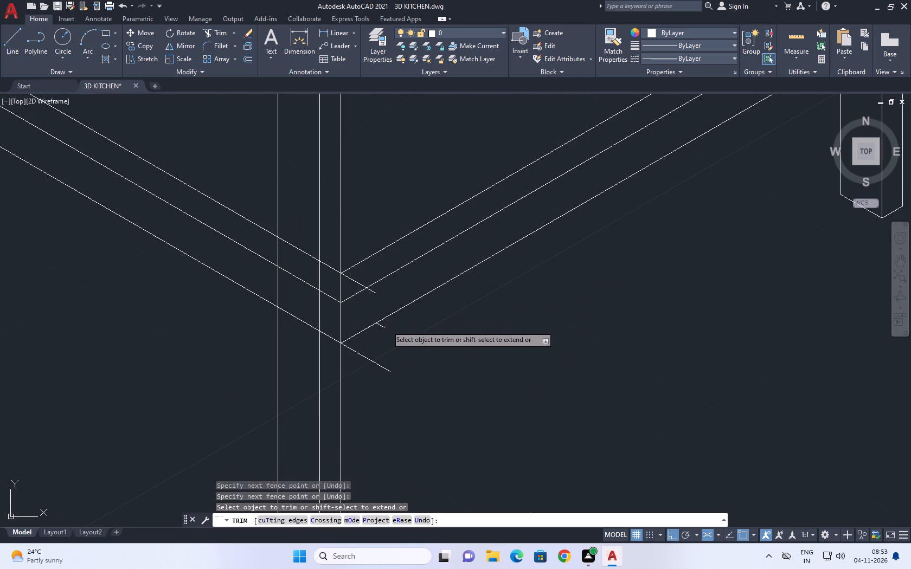
click(361, 376)
click(387, 322)
click(380, 336)
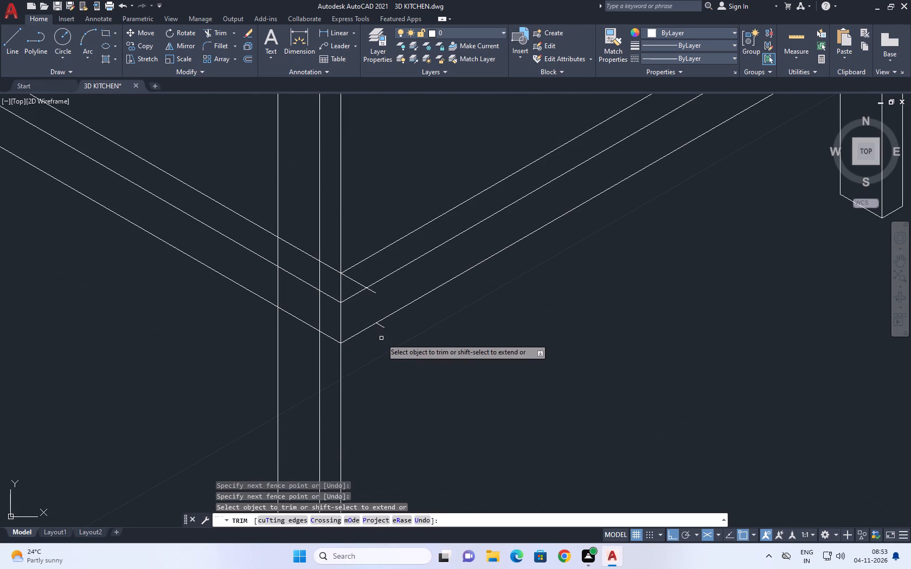
Trim the extension lines crossing both faces of the near rear leg and remove the leftover stubs beyond it.
middle_drag(382, 339, 435, 351)
click(355, 248)
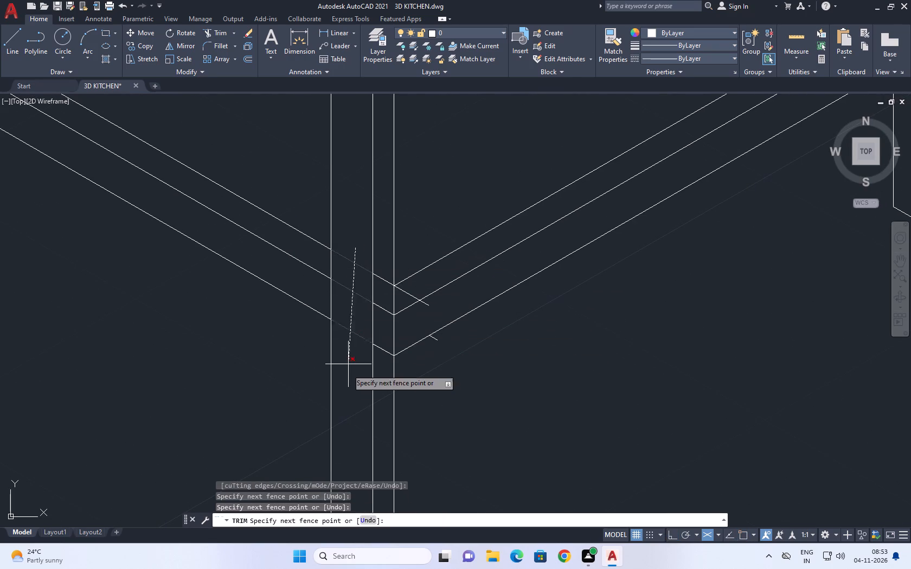
click(347, 373)
click(381, 274)
click(383, 367)
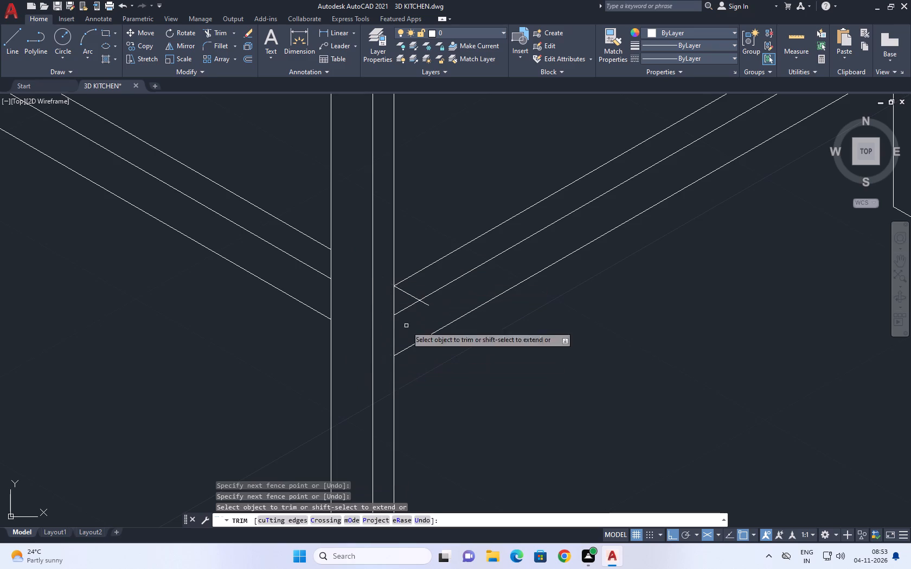
click(412, 288)
click(409, 295)
click(426, 304)
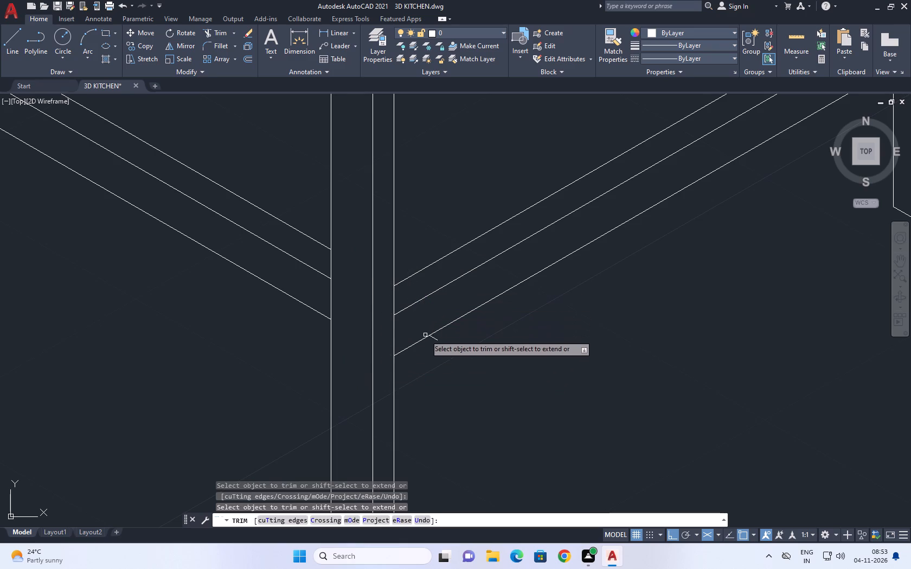
click(434, 340)
Trim the three rear rail lines beyond the far rear leg and across its narrow outer face.
scroll(431, 348, down, 4)
middle_drag(486, 328, 469, 341)
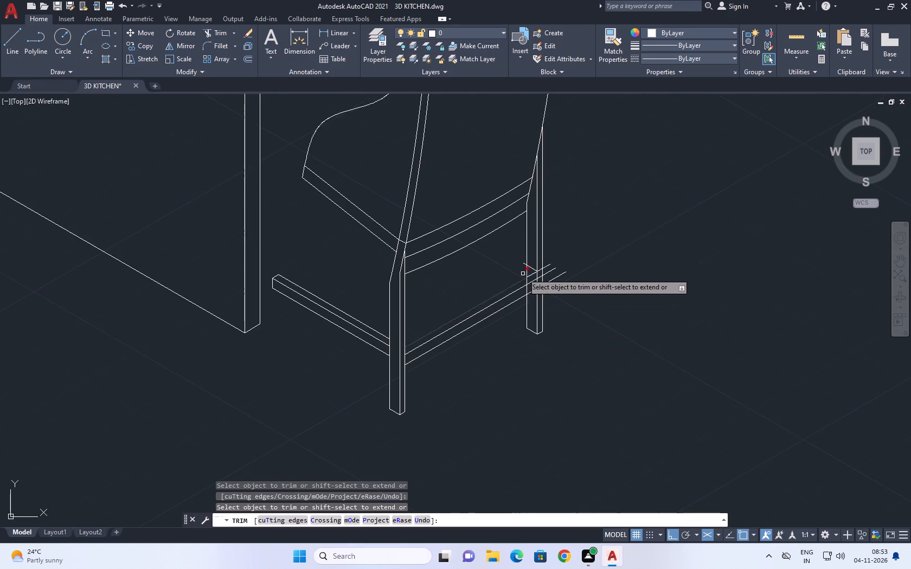
scroll(523, 271, up, 3)
click(580, 236)
drag(600, 320, 602, 329)
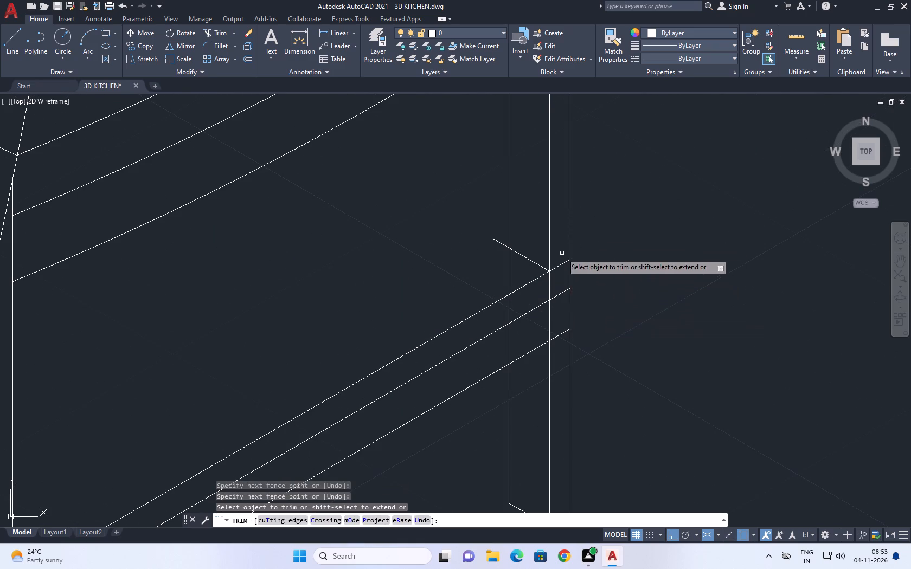
click(562, 253)
click(563, 347)
Trim the rear rail lines across the far rear leg's wide face and remove the short line drawn toward the table.
click(527, 270)
drag(522, 354, 519, 368)
click(534, 296)
drag(523, 358, 523, 365)
click(531, 241)
drag(527, 322, 526, 327)
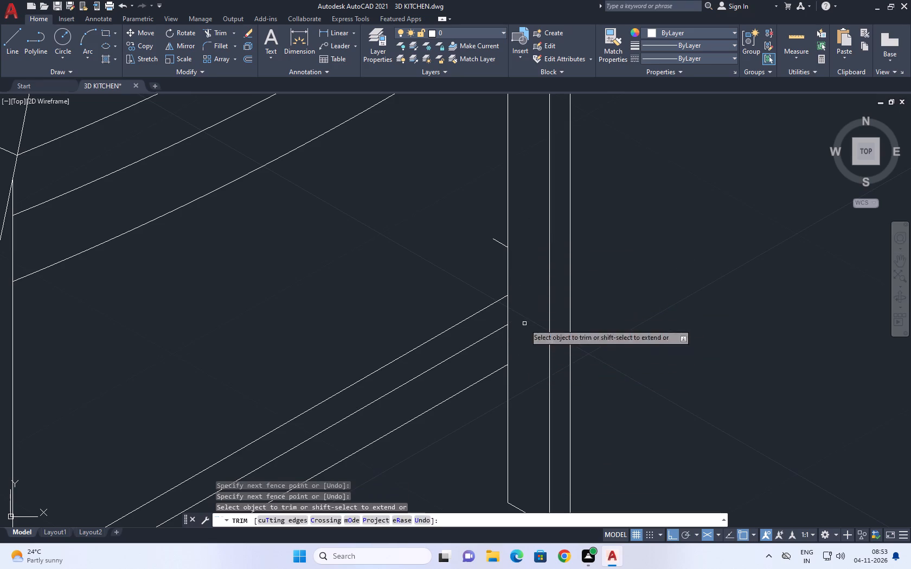
click(497, 242)
drag(515, 251, 511, 261)
key(space)
scroll(517, 288, down, 1)
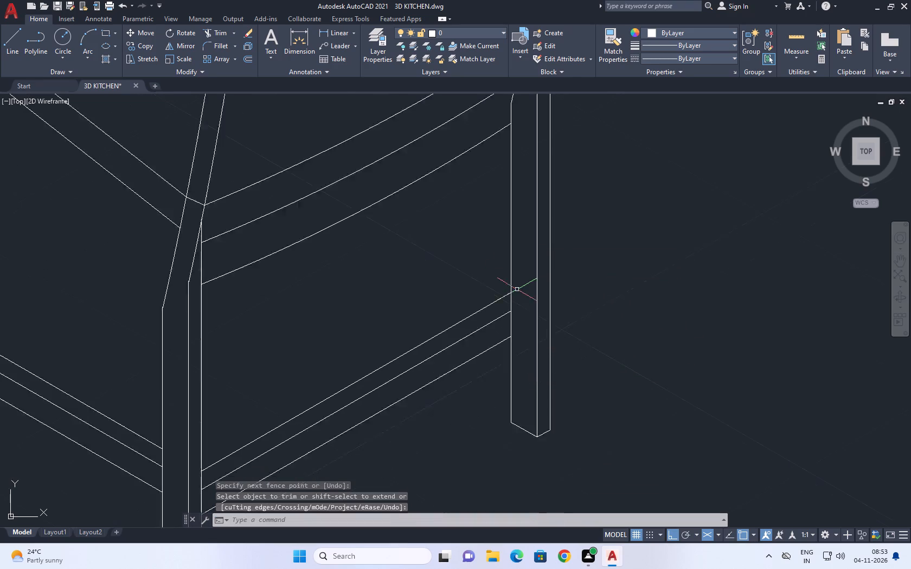
Copy the near side rail from its end at the near rear leg to the rear rail's top corner at the far rear leg.
scroll(517, 290, down, 3)
middle_drag(521, 313, 540, 352)
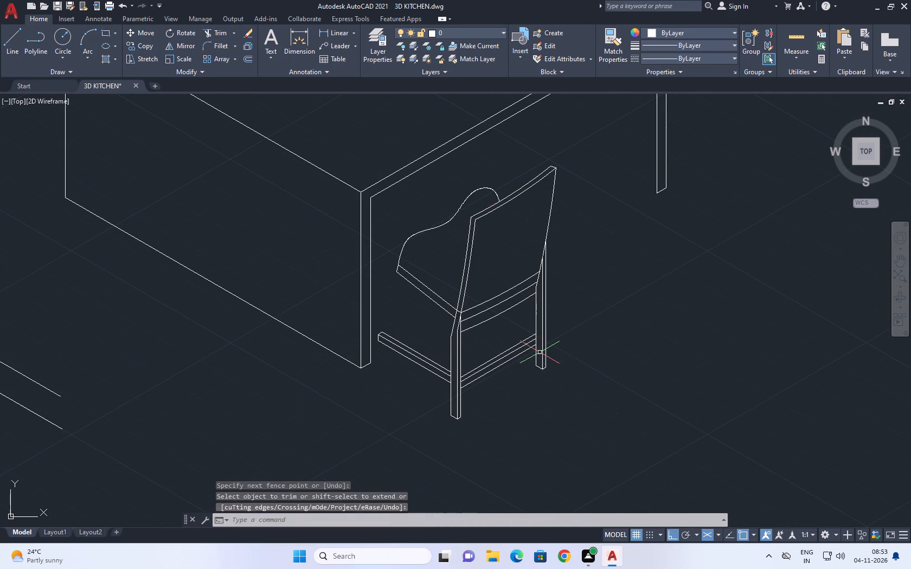
middle_drag(542, 385, 535, 367)
middle_drag(460, 363, 450, 359)
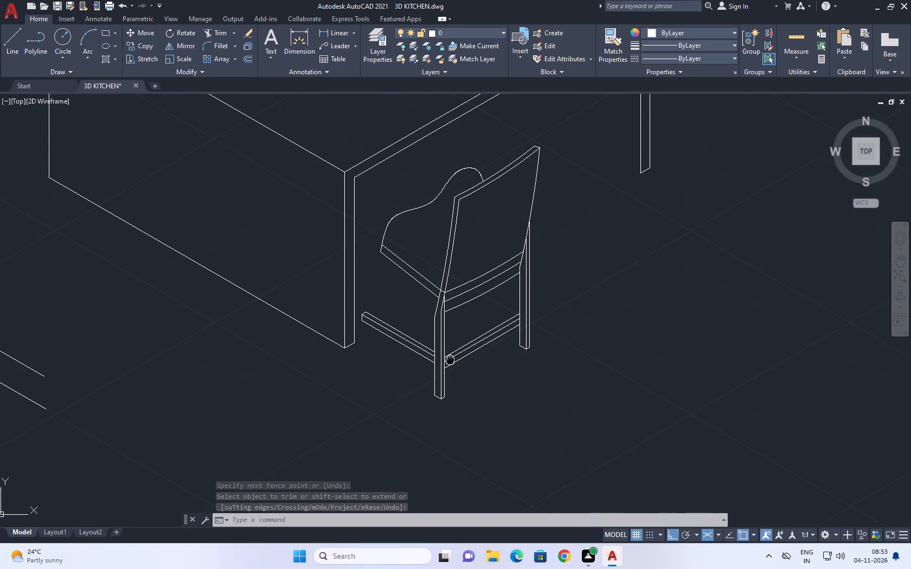
middle_drag(450, 359, 440, 339)
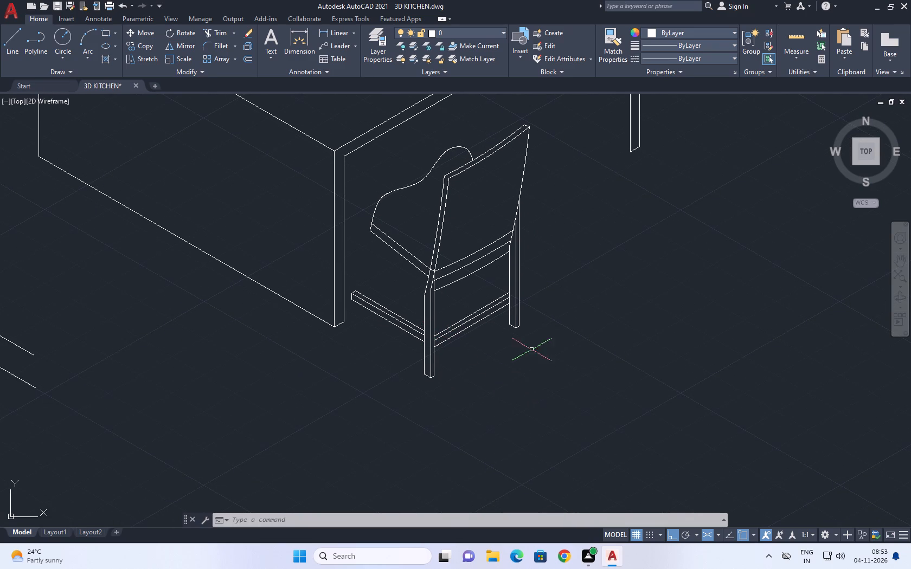
scroll(390, 327, up, 1)
middle_drag(339, 326, 448, 279)
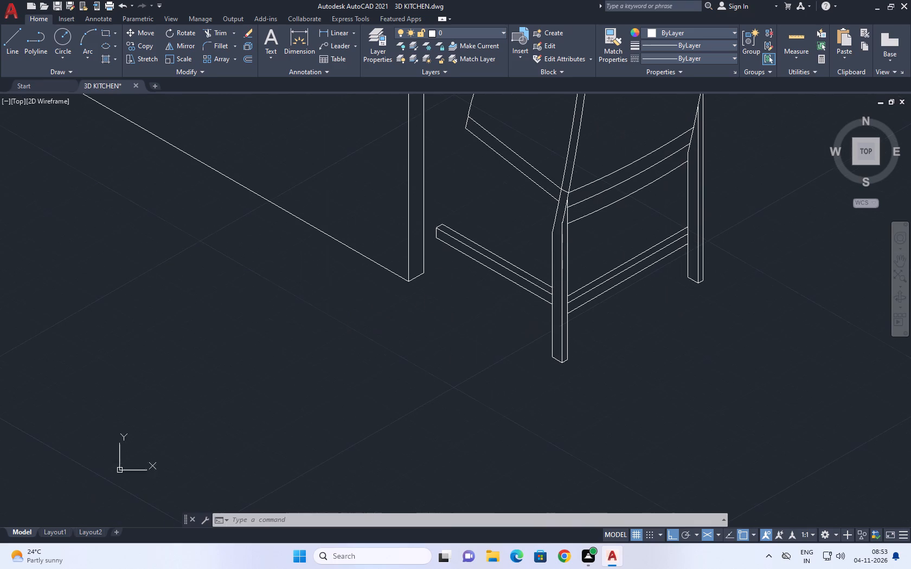
click(473, 200)
click(435, 295)
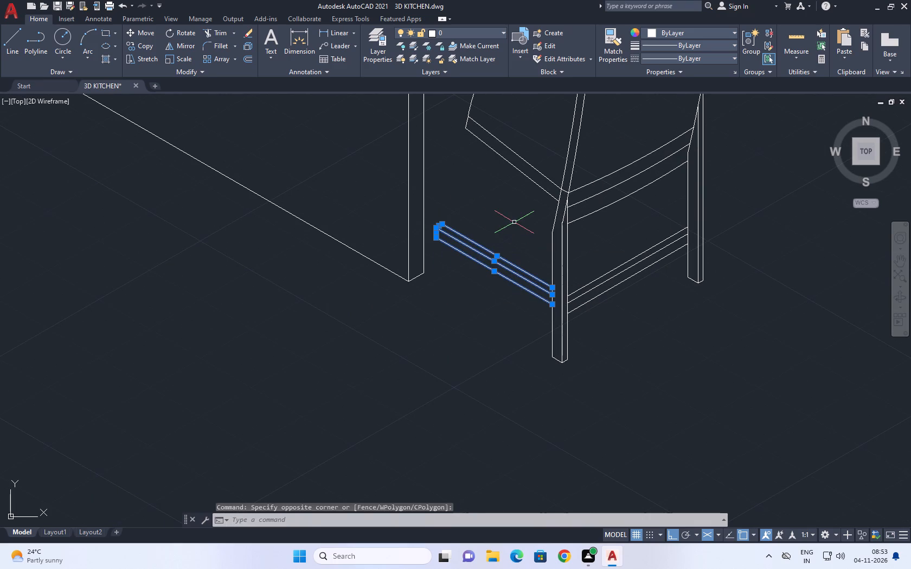
click(514, 222)
click(469, 315)
middle_drag(502, 256, 482, 301)
text(CO)
key(space)
click(531, 351)
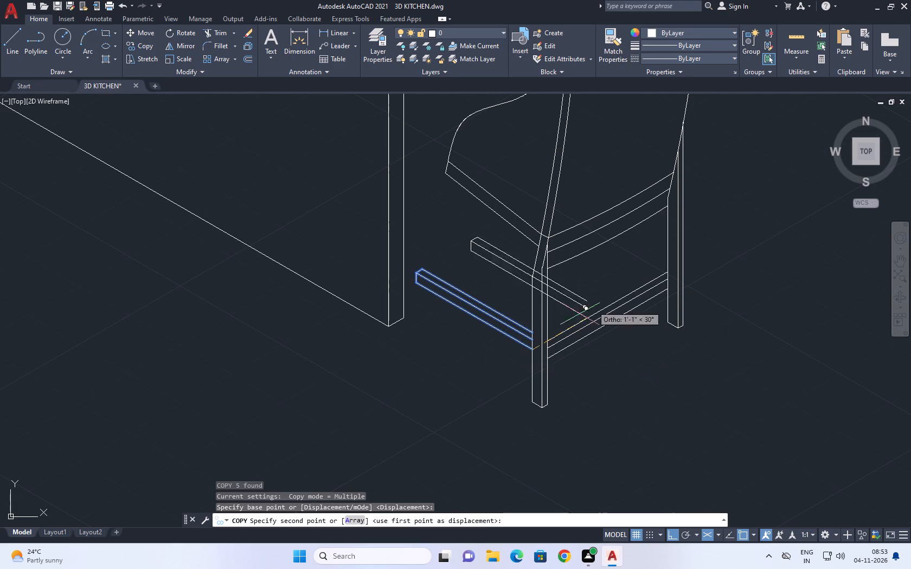
click(665, 271)
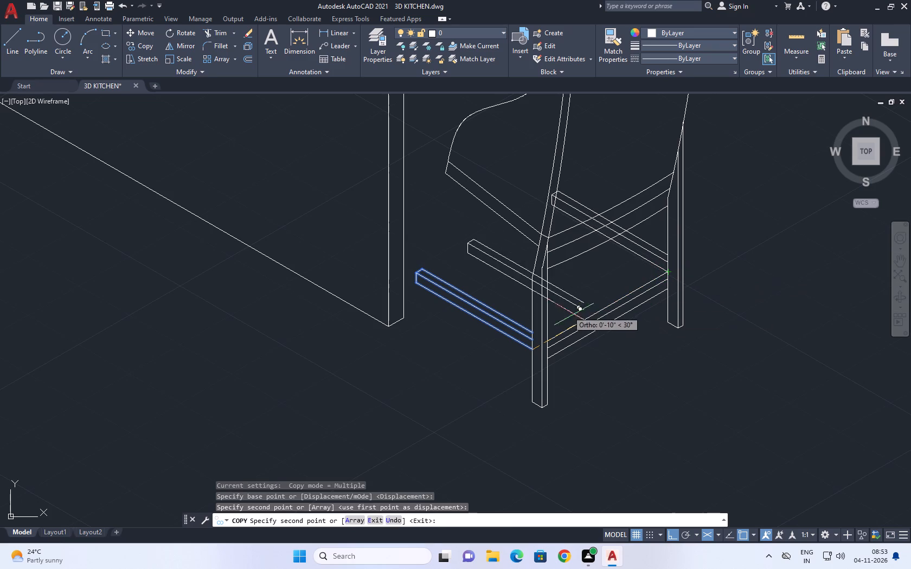
key(Escape)
Trim the copied side rail's lines across the curved band below the backrest and up through the seat to the backrest edge.
scroll(630, 212, up, 1)
middle_drag(629, 211, 631, 257)
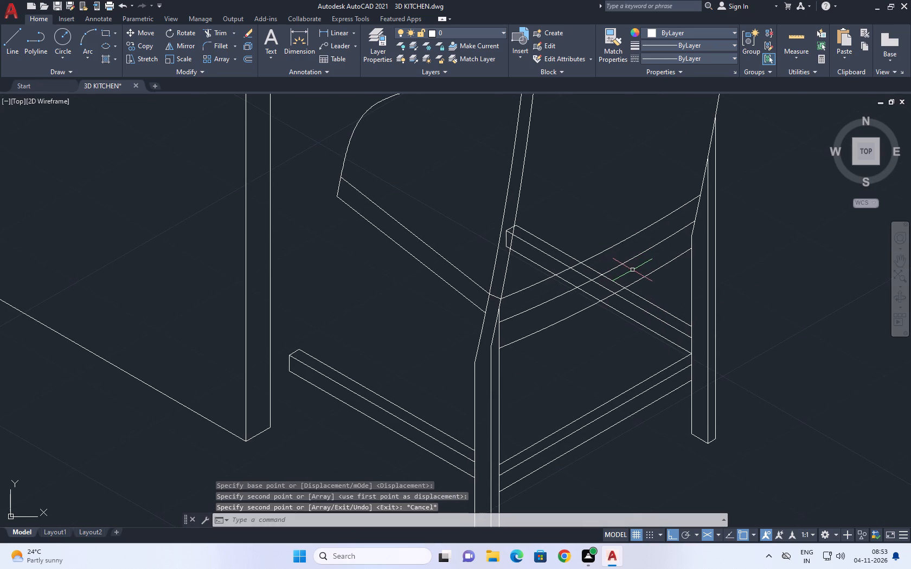
key(t)
key(r)
key(space)
click(625, 280)
click(582, 306)
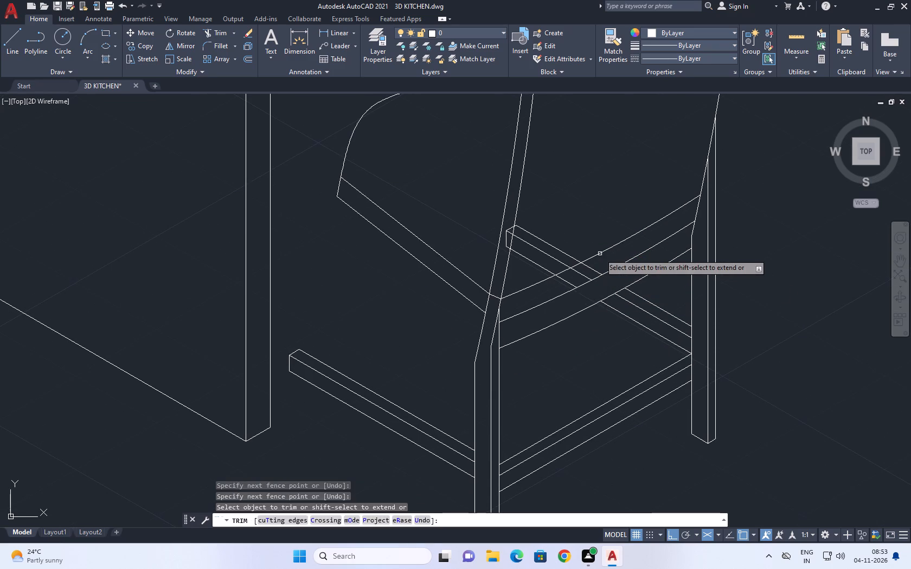
click(605, 260)
click(553, 292)
click(572, 240)
click(530, 272)
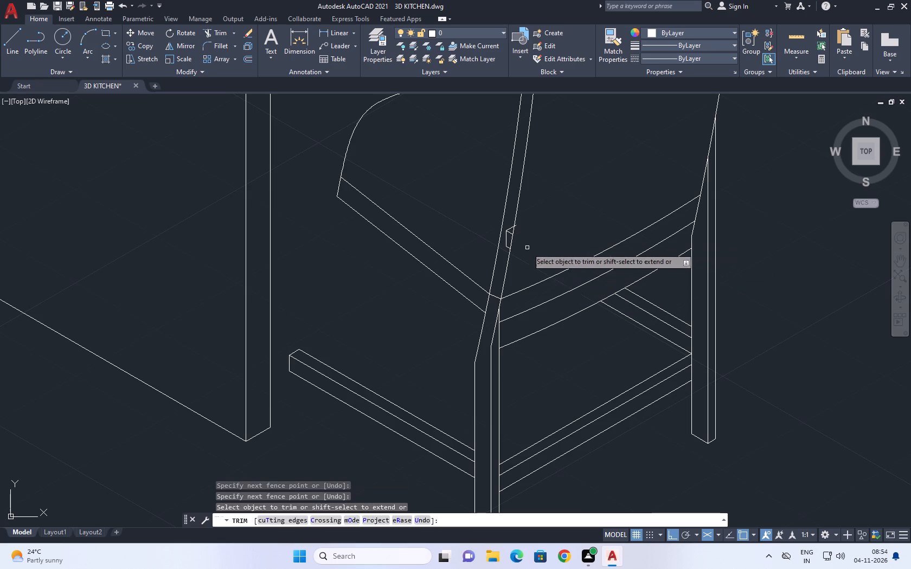
key(Escape)
Delete the copied rail's leftover end pieces inside the backrest's side edge.
scroll(515, 223, up, 3)
click(417, 190)
click(557, 347)
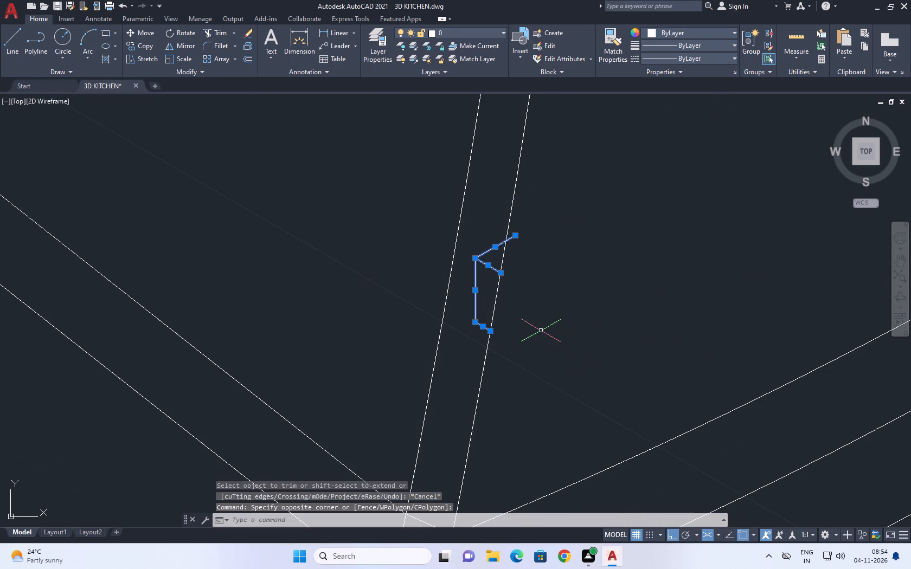
key(Delete)
Draw the near front leg's outer edge straight down about 2'-7" from the seat's lower front corner.
scroll(495, 298, down, 3)
scroll(613, 316, down, 1)
middle_drag(663, 374, 652, 353)
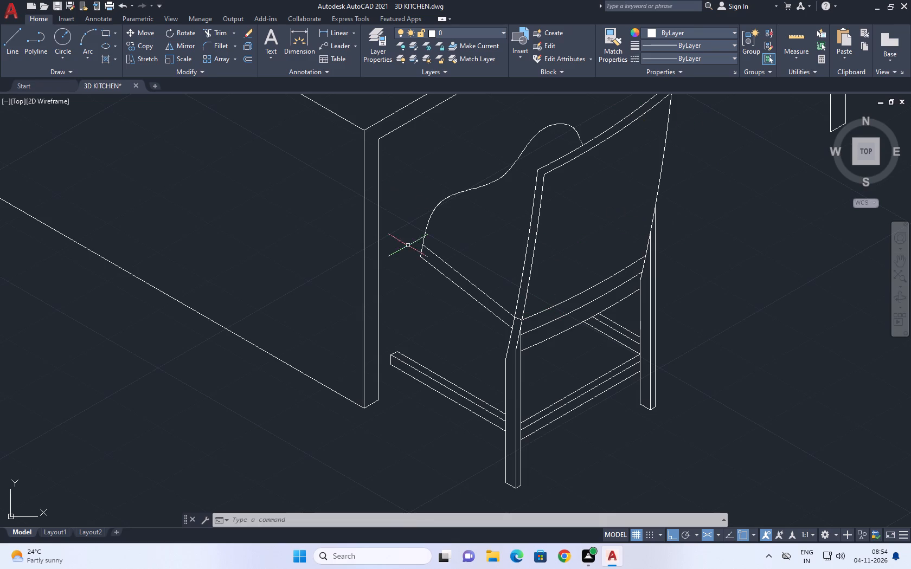
middle_drag(401, 325, 515, 286)
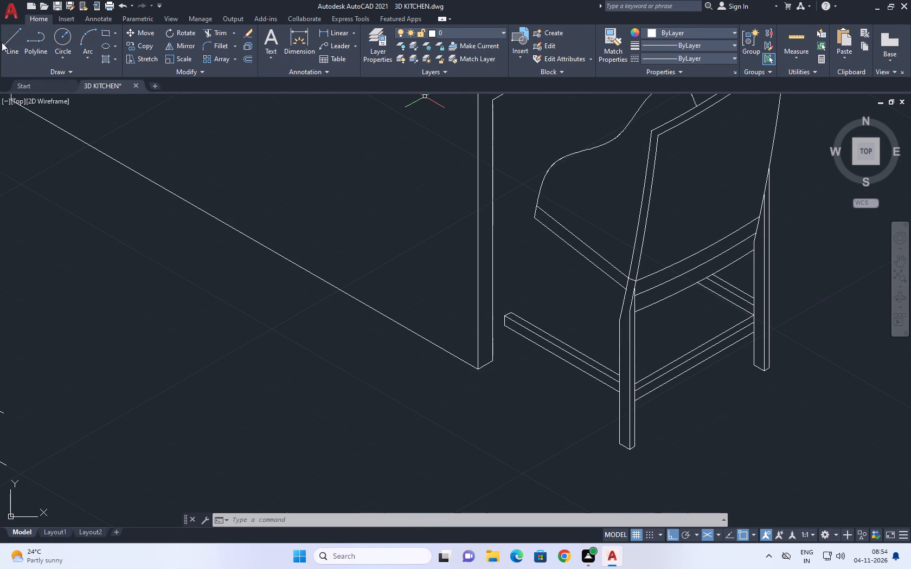
click(2, 46)
click(5, 44)
click(533, 220)
key(F5)
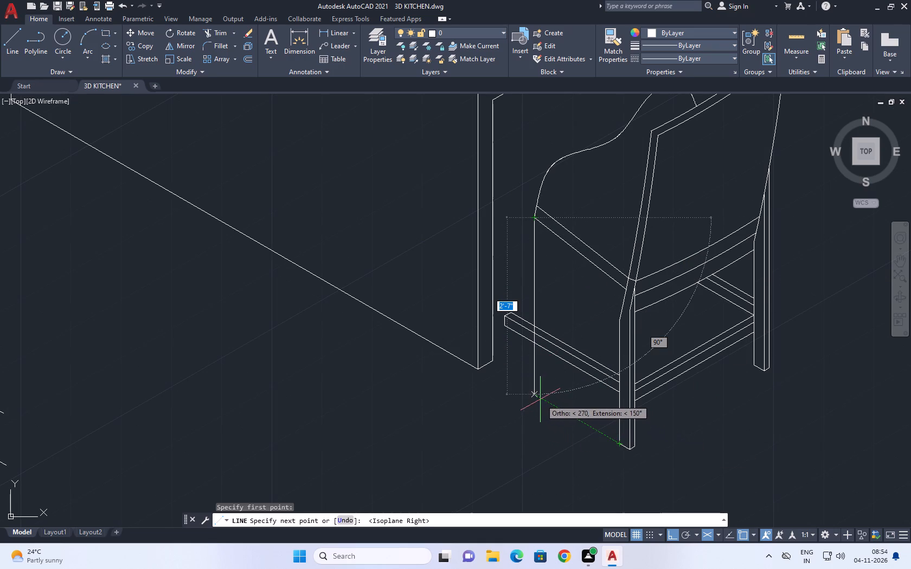
click(533, 396)
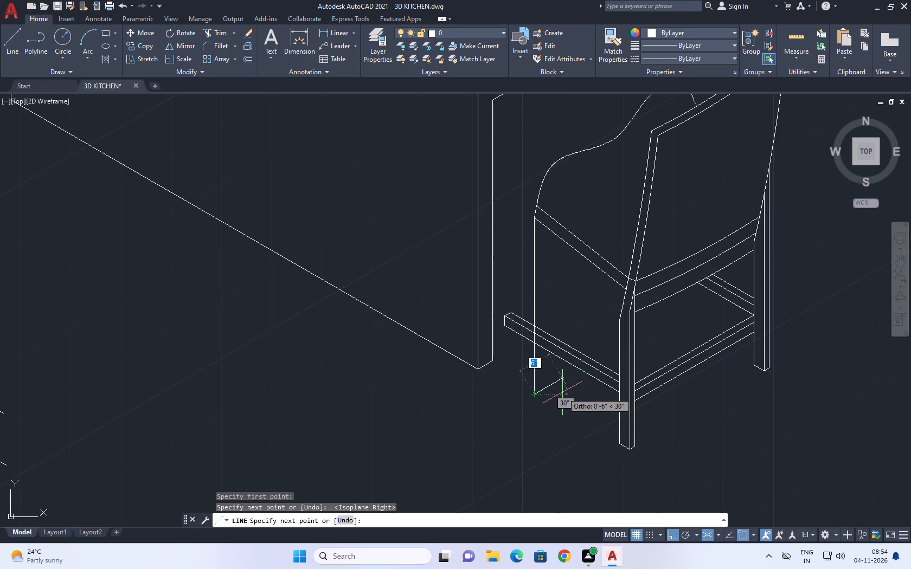
Add the front leg's 1" bottom edge and draw its second vertical edge up past the seat's side edge.
scroll(542, 388, up, 2)
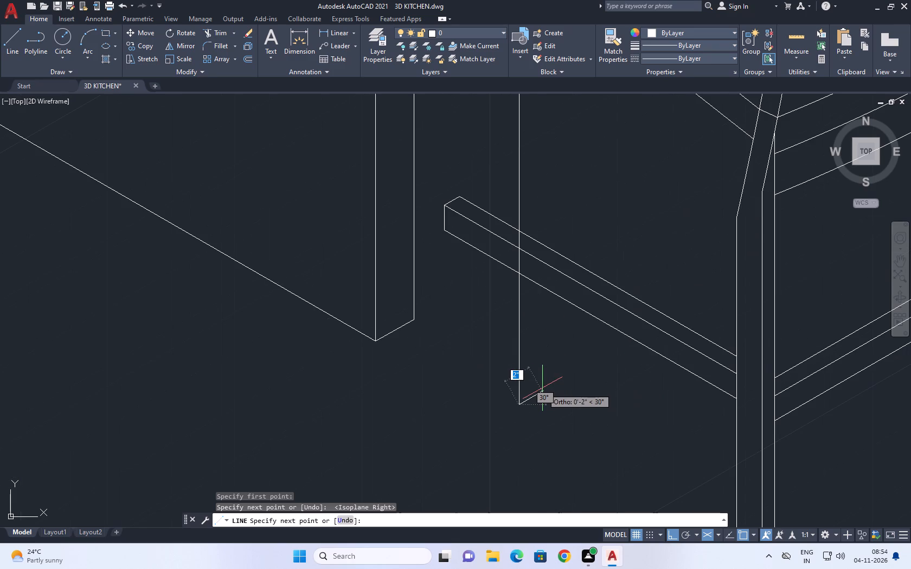
key(1)
key(Return)
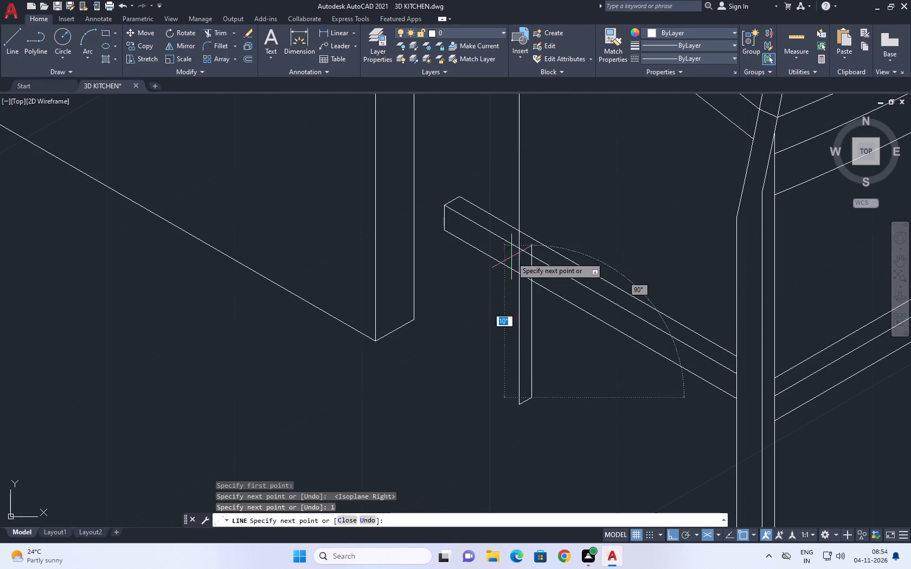
scroll(535, 245, down, 3)
middle_drag(553, 182, 556, 243)
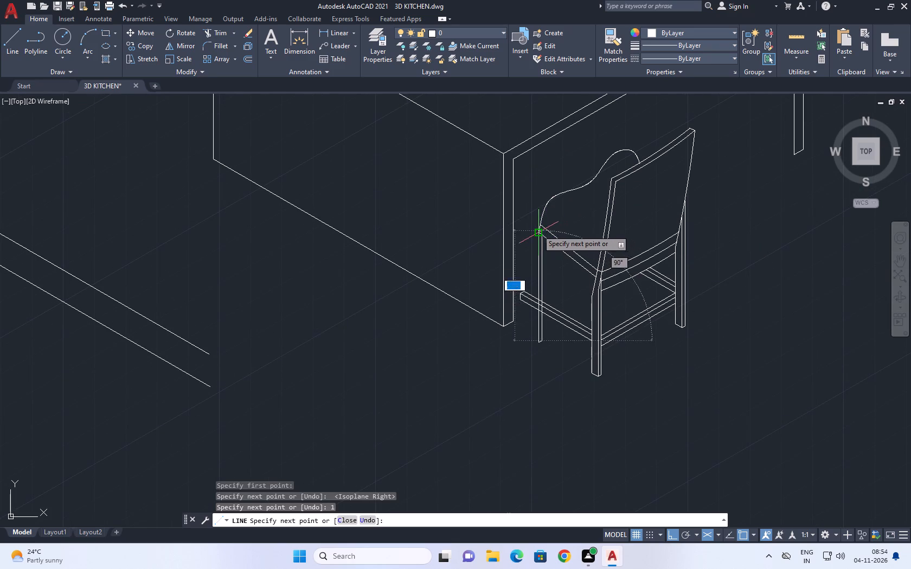
scroll(537, 230, up, 3)
click(559, 199)
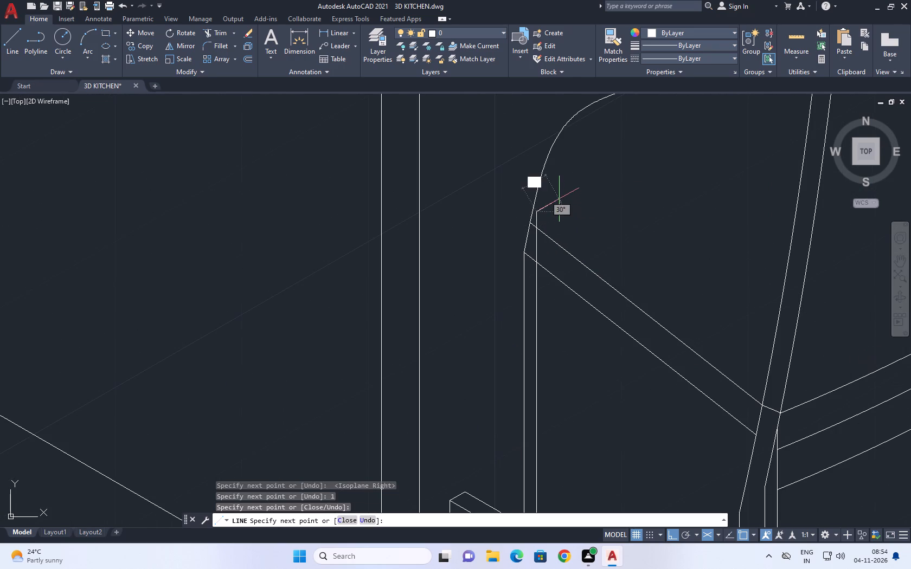
right_click(557, 199)
click(590, 219)
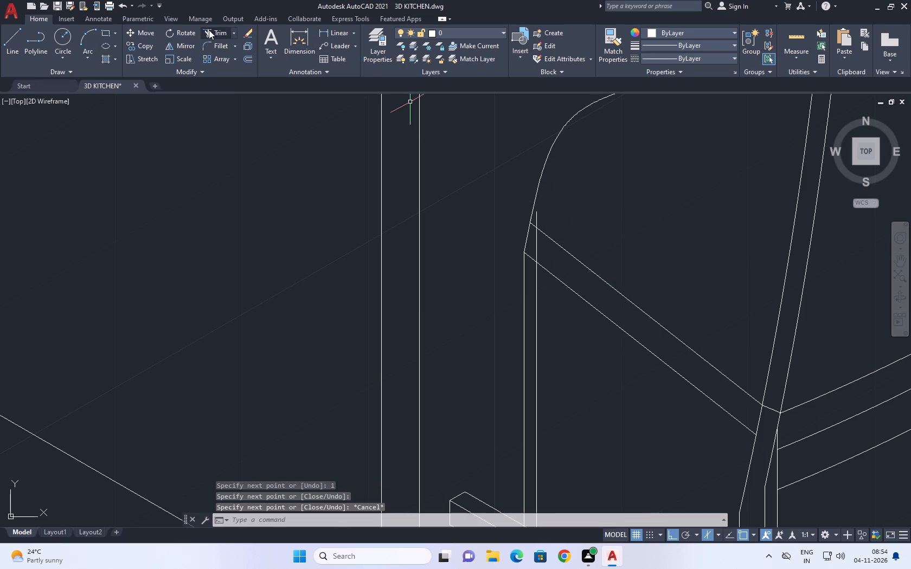
Trim the front leg's second vertical edge above and within the seat thickness.
click(212, 31)
click(536, 218)
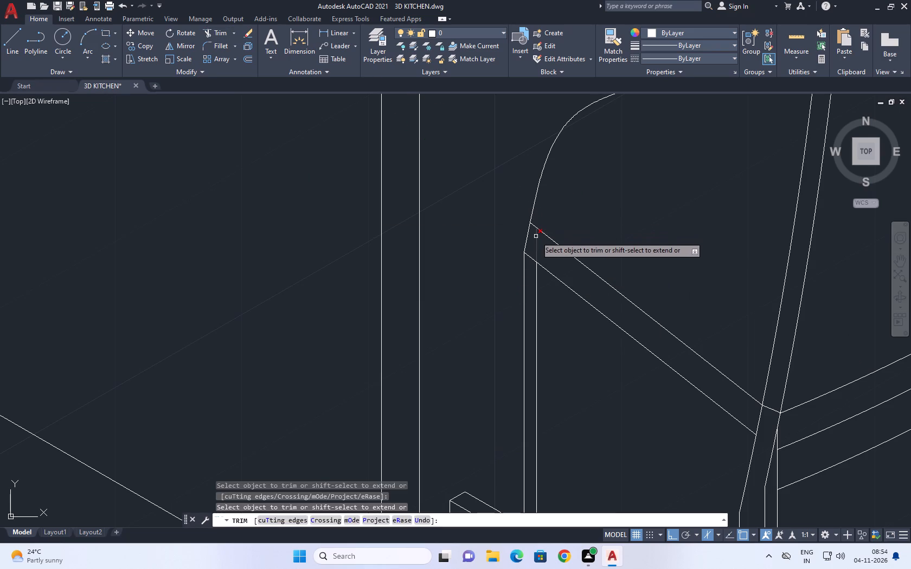
click(536, 236)
right_click(621, 199)
click(643, 217)
Draw a 3" line from the seat's lower front corner along the seat's width direction in the top isoplane.
scroll(585, 248, down, 3)
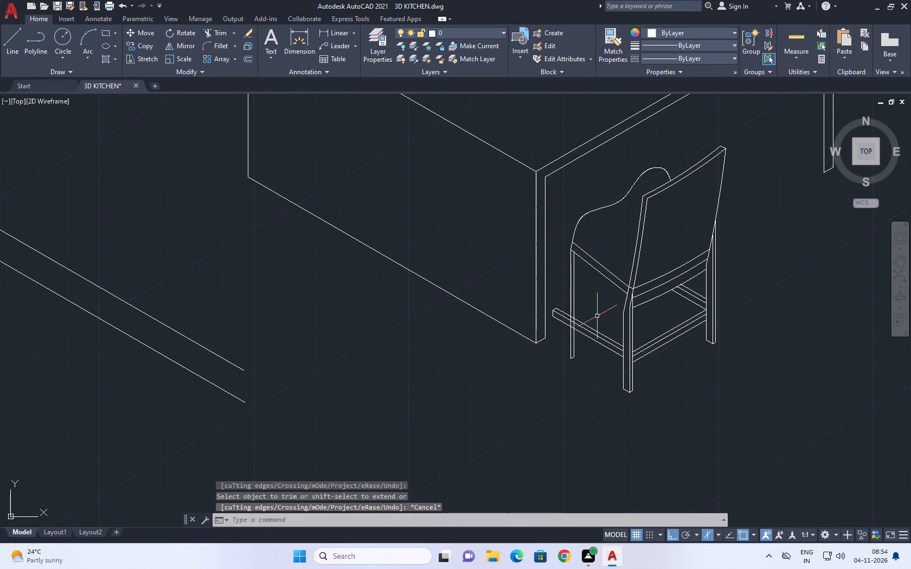
click(12, 30)
scroll(572, 257, up, 3)
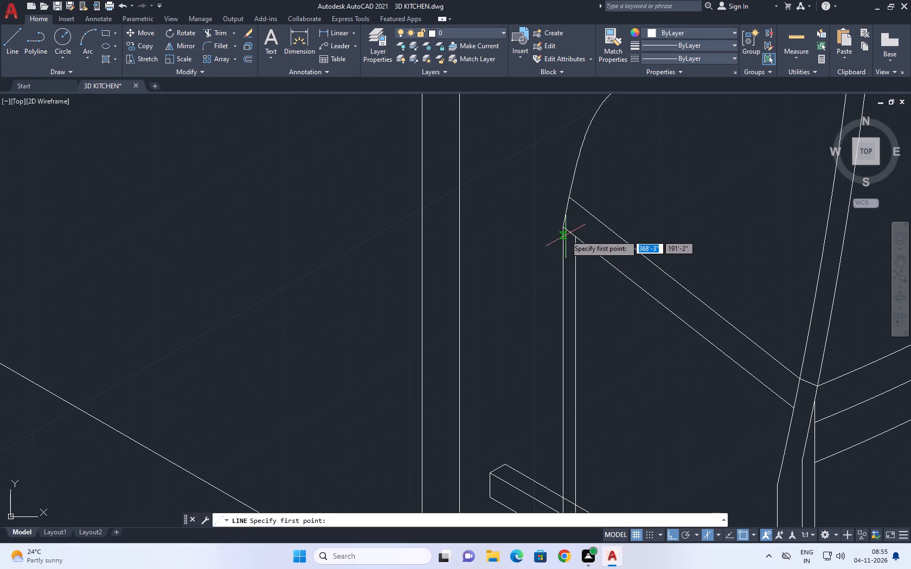
click(563, 229)
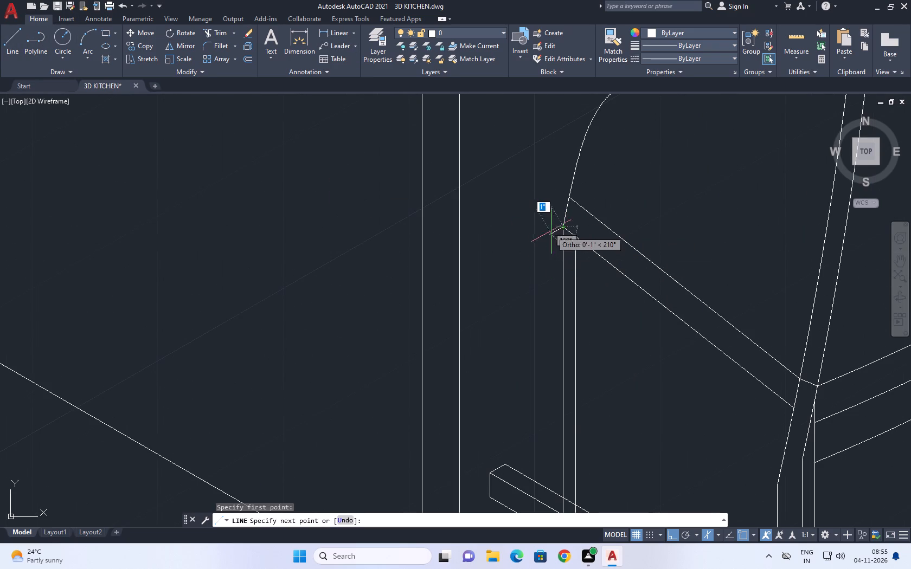
key(F5)
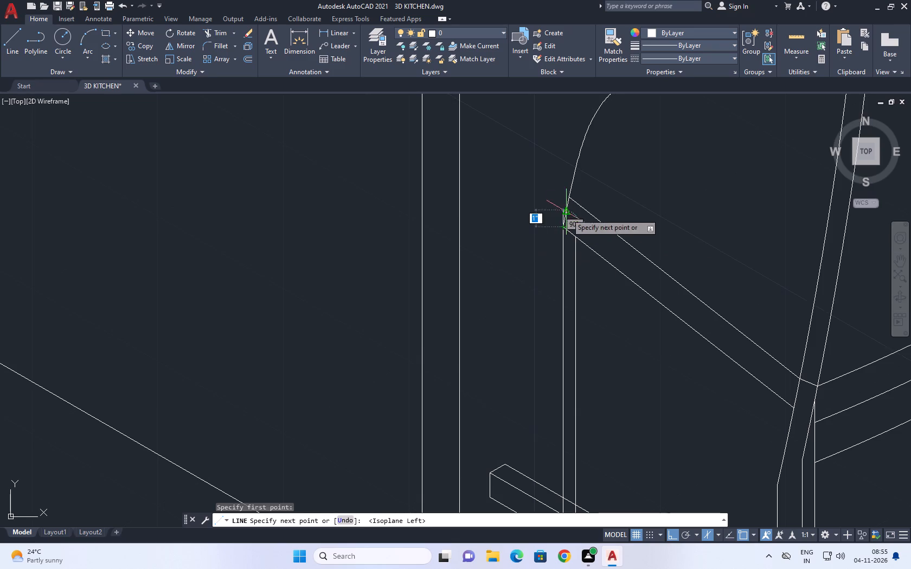
key(F5)
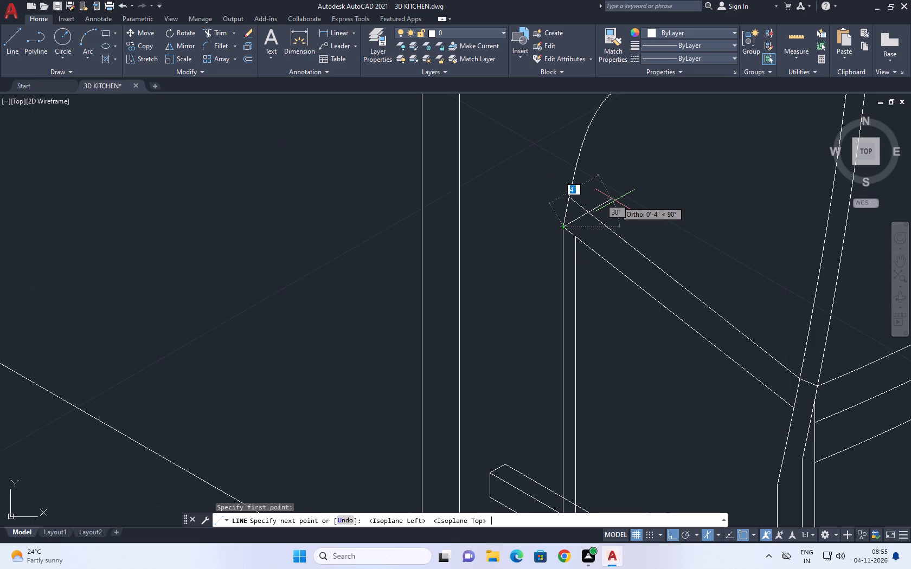
click(615, 201)
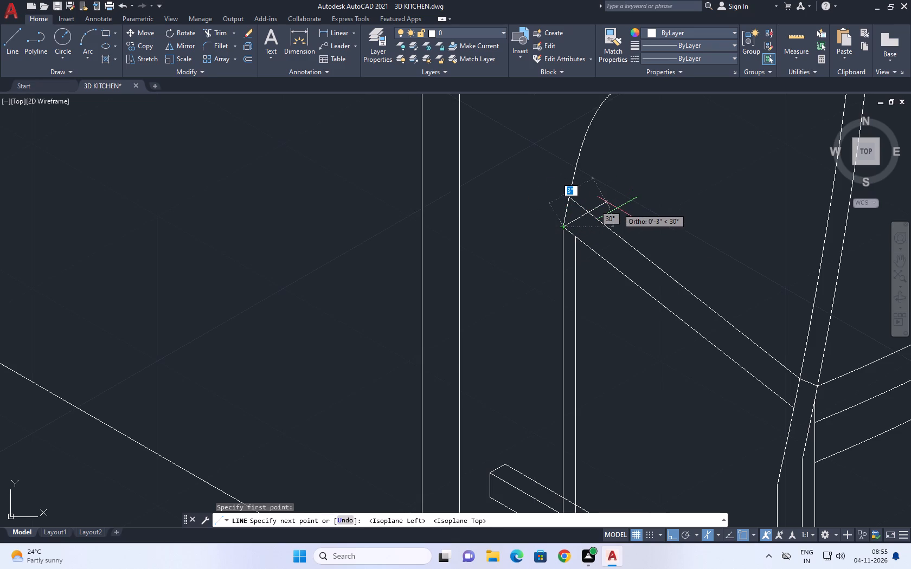
key(3)
key(Return)
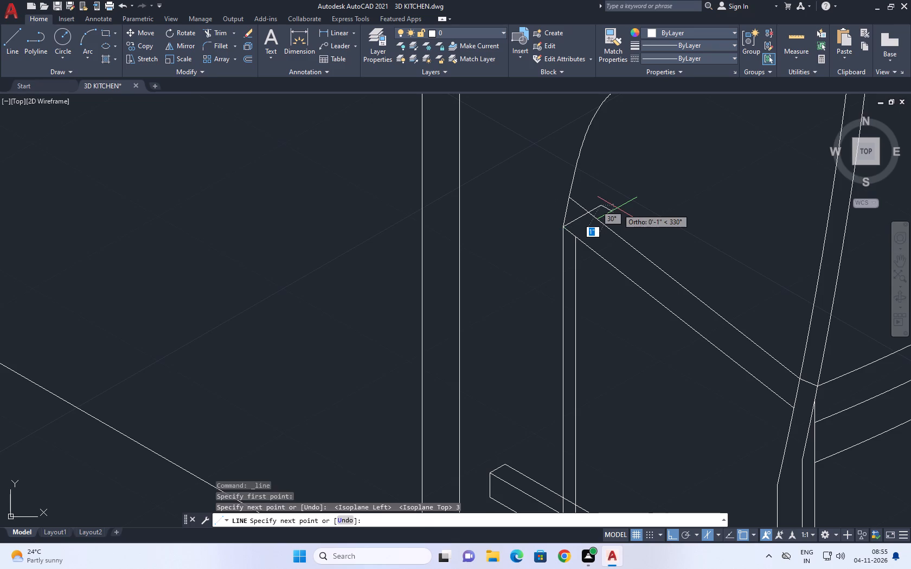
Continue from the 3" line's end with a vertical line about 2'-7" long down beside the front leg's foot.
middle_drag(576, 405, 640, 276)
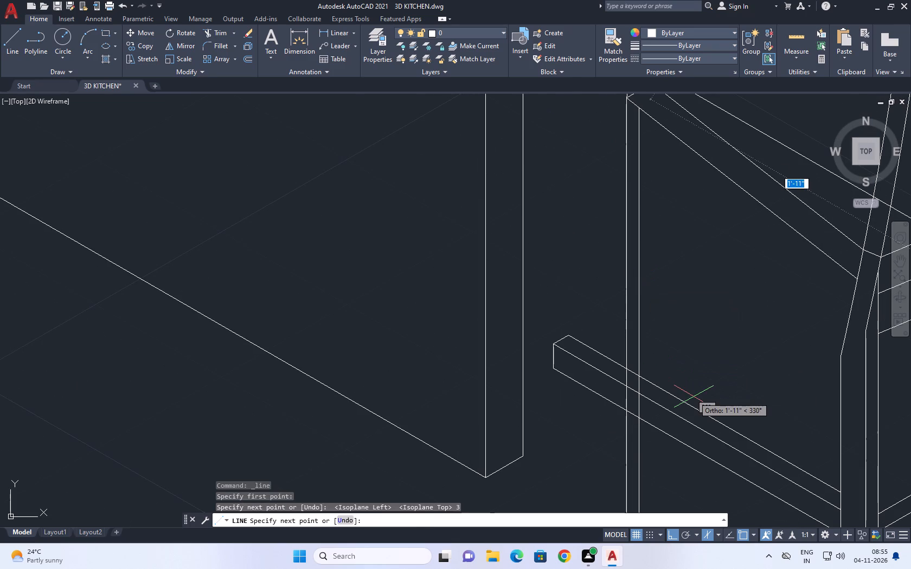
key(F5)
middle_drag(659, 450, 616, 206)
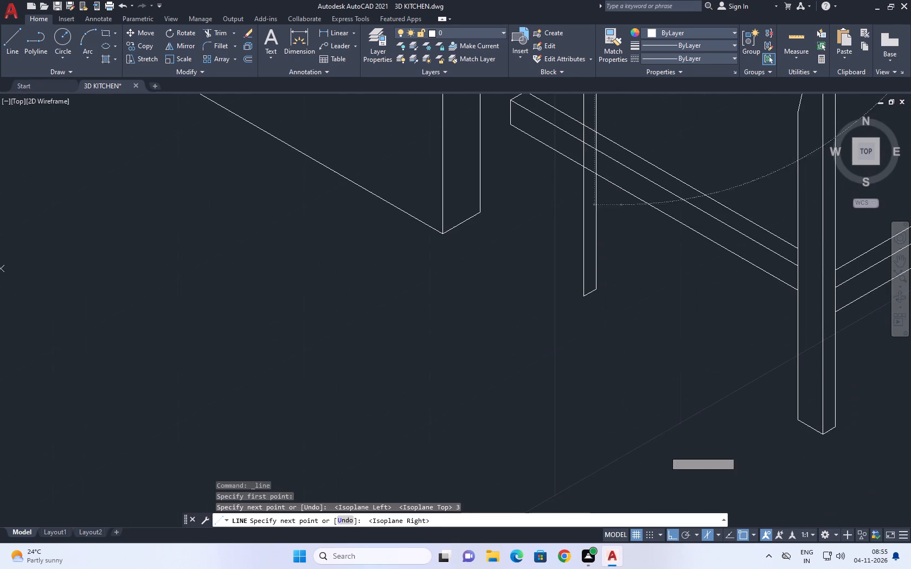
scroll(608, 288, up, 2)
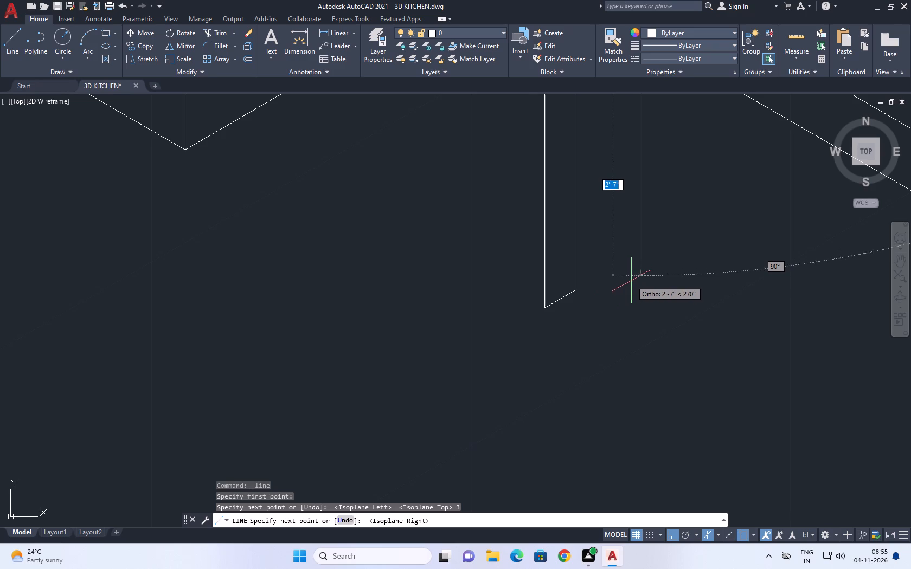
click(641, 283)
right_click(635, 273)
click(673, 289)
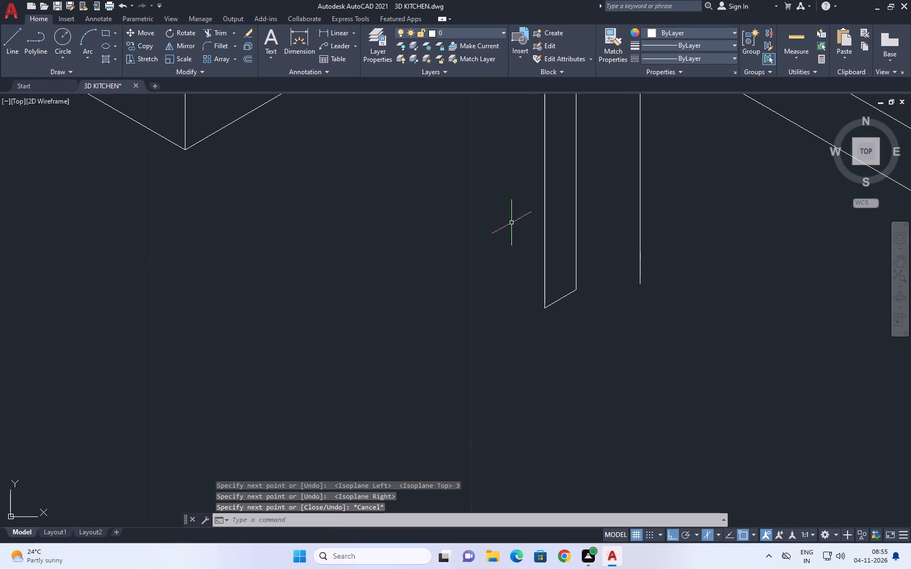
Draw a line in the isometric width direction from the front leg's inner foot corner past its third vertical edge.
click(1, 35)
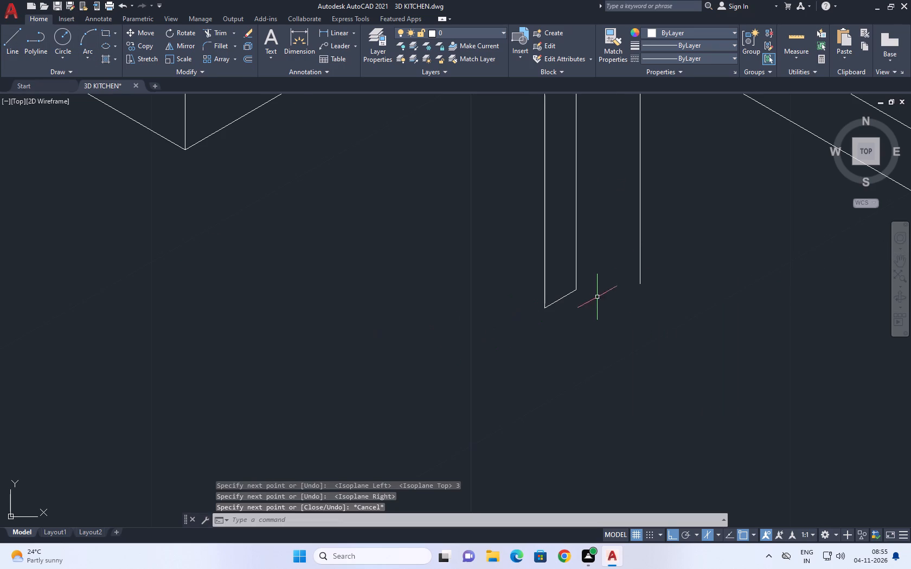
click(8, 47)
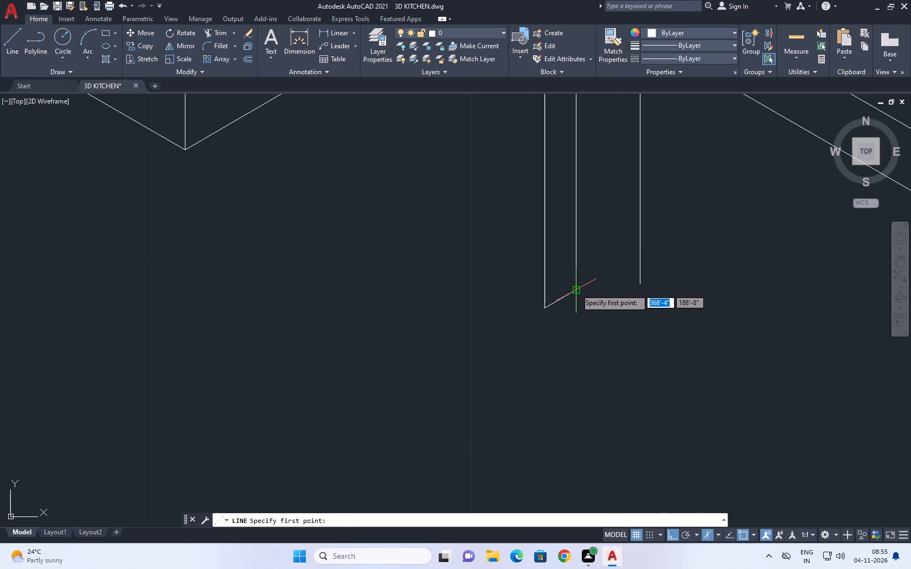
click(576, 289)
click(677, 287)
right_click(667, 231)
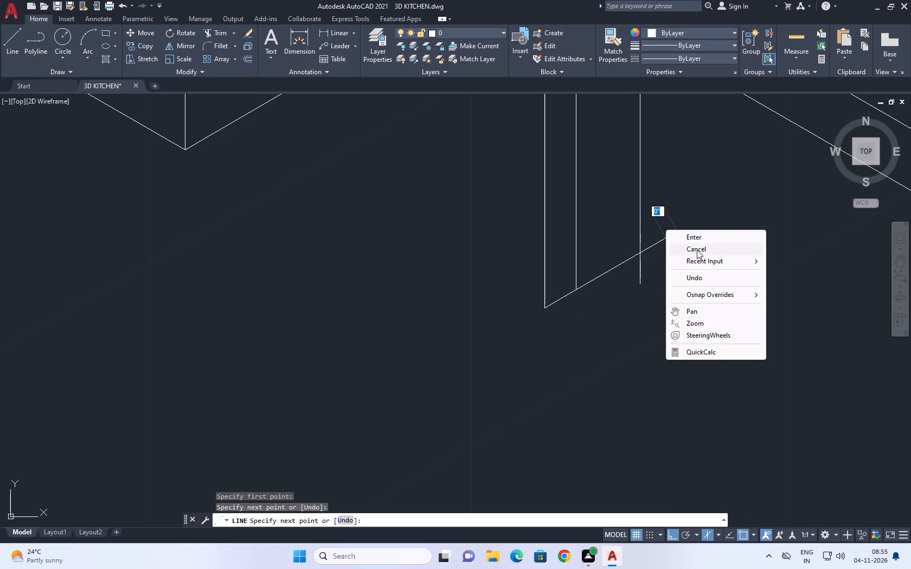
click(697, 250)
Trim the front leg's third vertical edge within the seat thickness and remove the 3" construction line at the seat corner.
scroll(641, 254, down, 4)
middle_drag(653, 245, 597, 329)
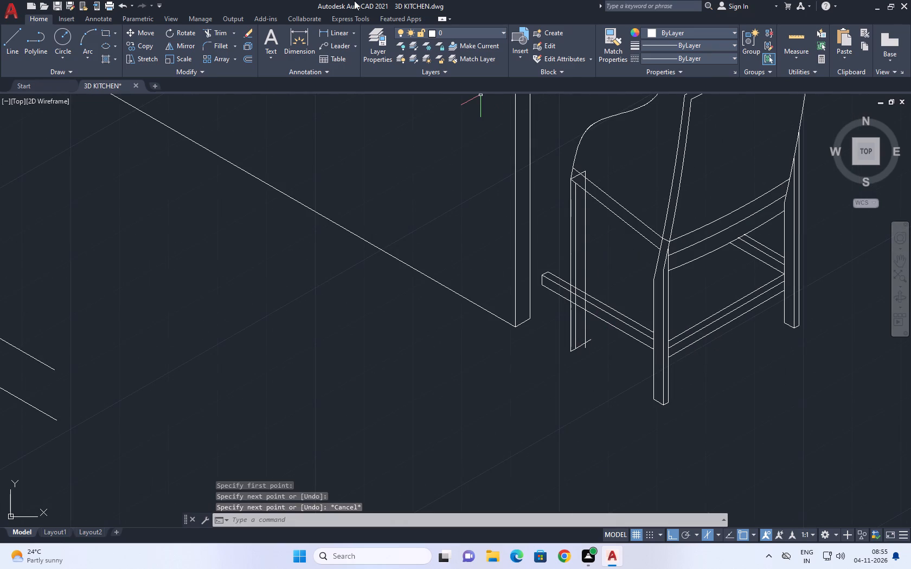
click(219, 33)
scroll(580, 171, up, 2)
click(584, 174)
click(592, 182)
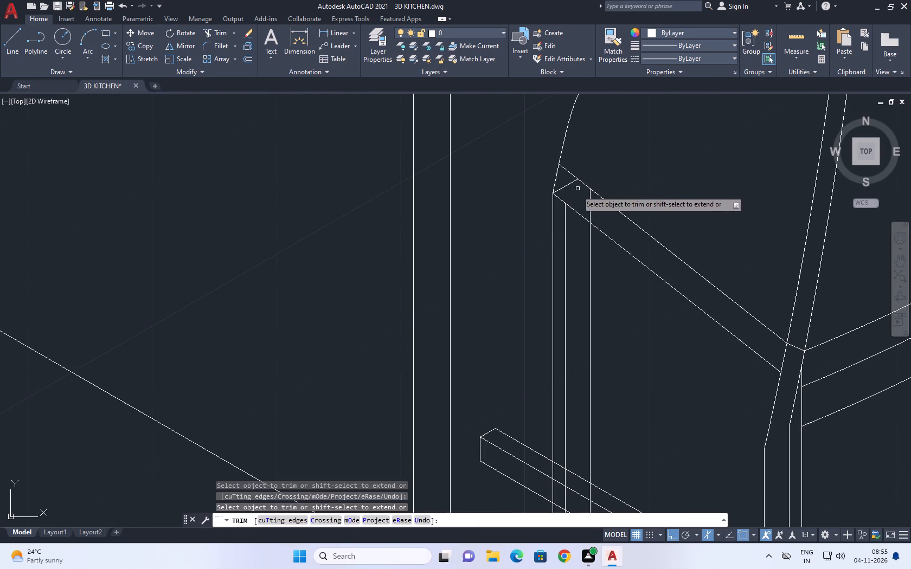
click(570, 180)
click(601, 204)
Trim the overshooting line ends at the front leg's foot so its bottom edge meets the third vertical edge.
scroll(586, 216, down, 2)
middle_drag(600, 292, 580, 215)
scroll(577, 281, up, 1)
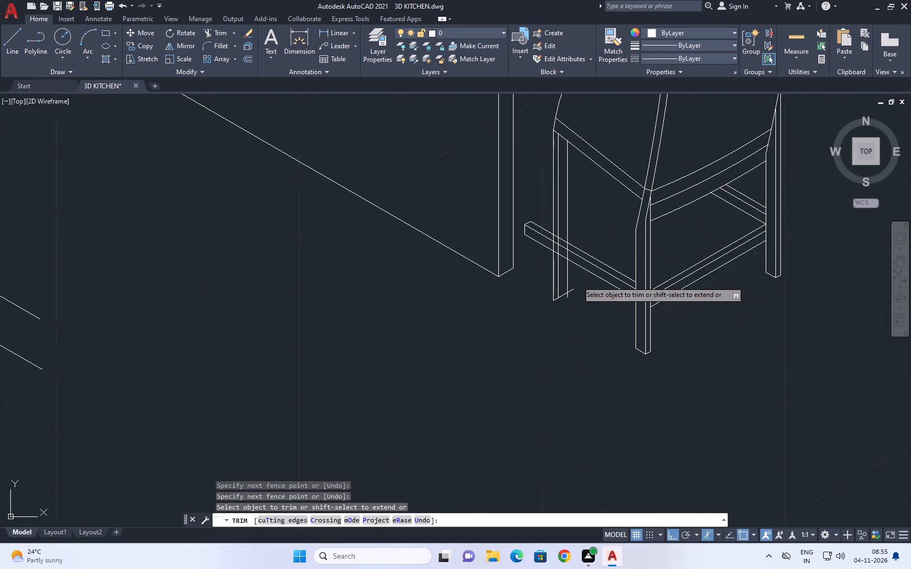
scroll(577, 281, up, 2)
click(549, 271)
click(528, 340)
Trim the side rail lines where they run across both faces of the front leg.
scroll(593, 317, down, 3)
middle_drag(600, 295, 606, 305)
scroll(571, 283, up, 2)
click(591, 240)
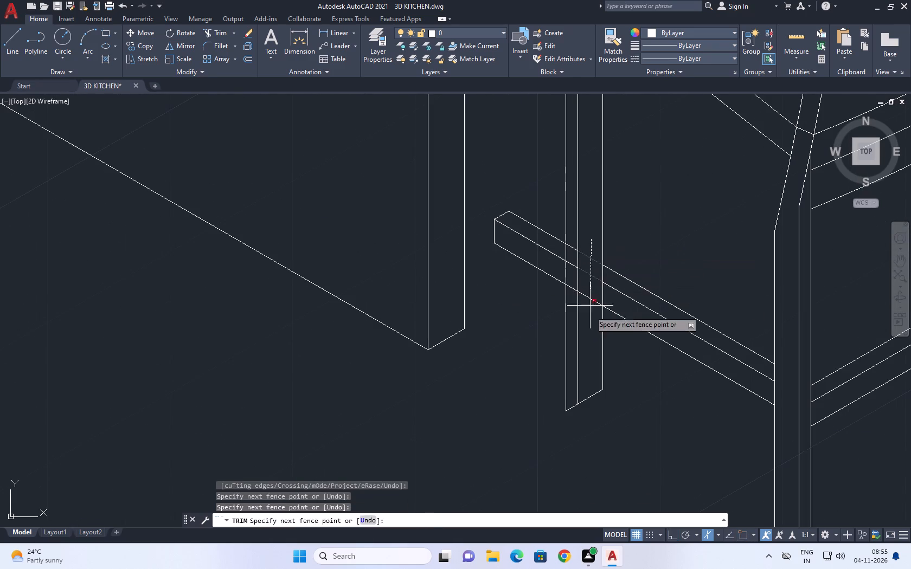
click(592, 324)
scroll(570, 252, up, 3)
click(576, 228)
click(570, 438)
scroll(585, 269, down, 5)
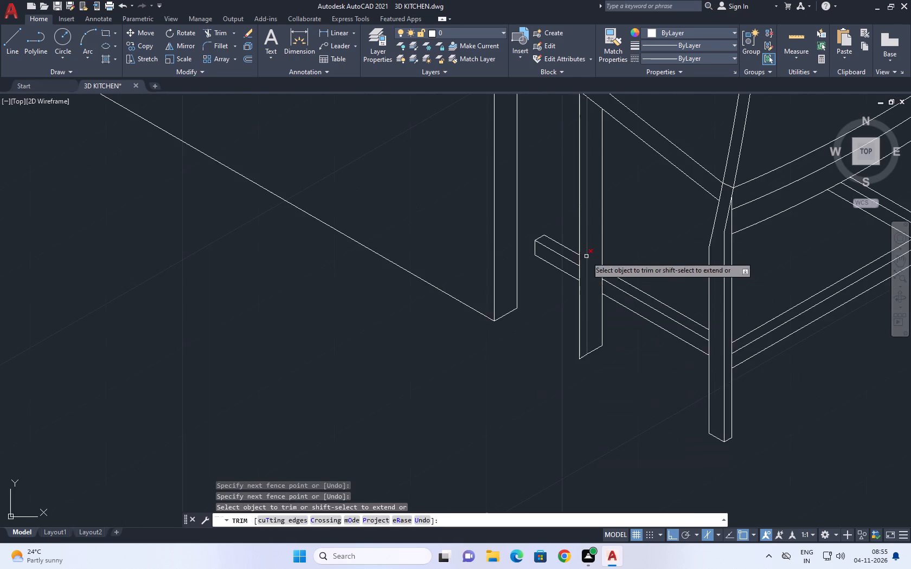
middle_drag(626, 335, 577, 340)
right_click(576, 202)
click(596, 223)
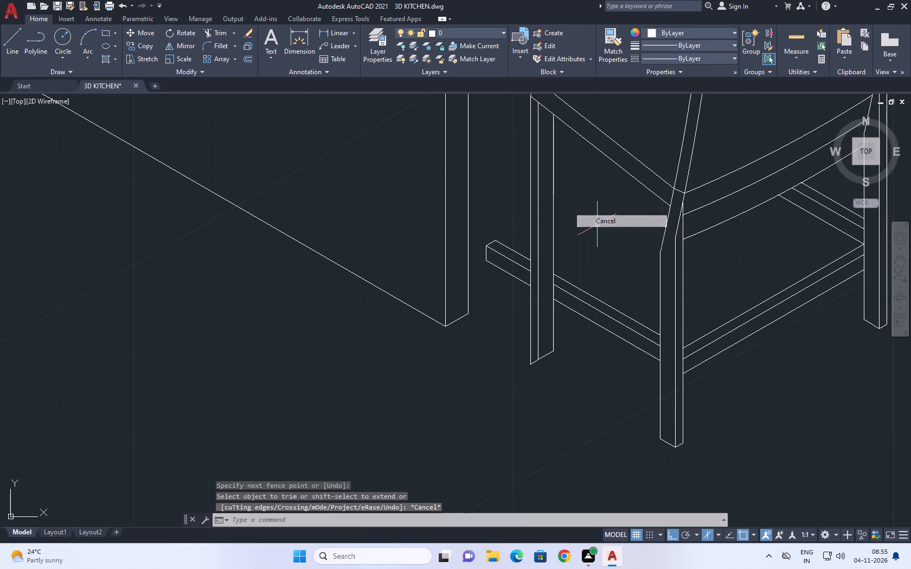
Examine the chair's shape and position against the table and the rest of the kitchen.
scroll(597, 225, down, 4)
middle_drag(613, 256, 503, 303)
scroll(490, 314, down, 2)
middle_drag(547, 282, 521, 299)
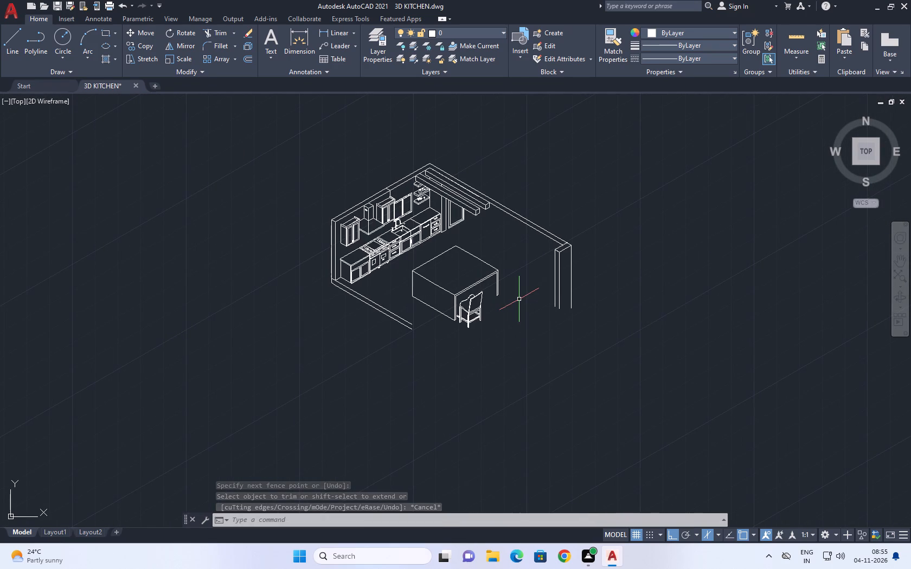
scroll(421, 331, up, 1)
middle_drag(418, 323, 367, 307)
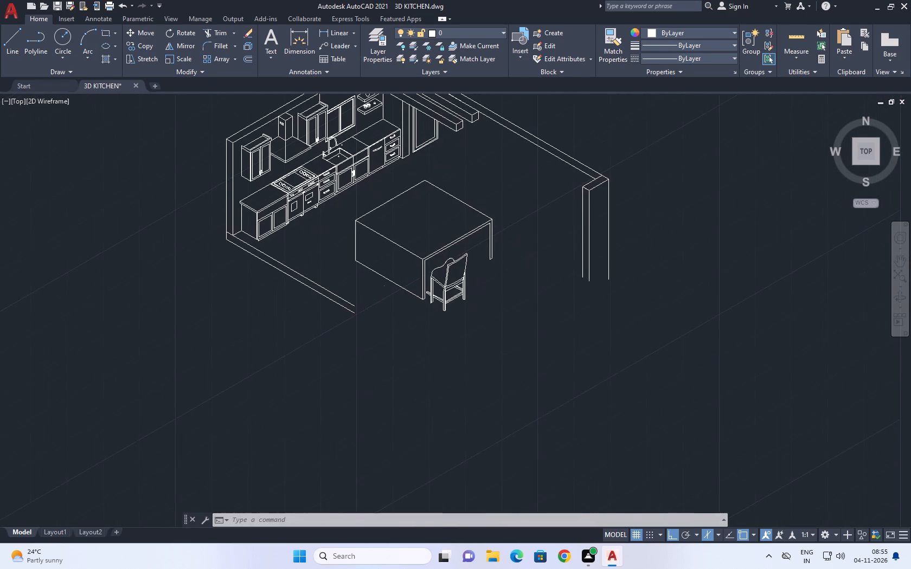
middle_drag(429, 216, 446, 258)
scroll(480, 322, up, 1)
middle_drag(493, 347, 483, 322)
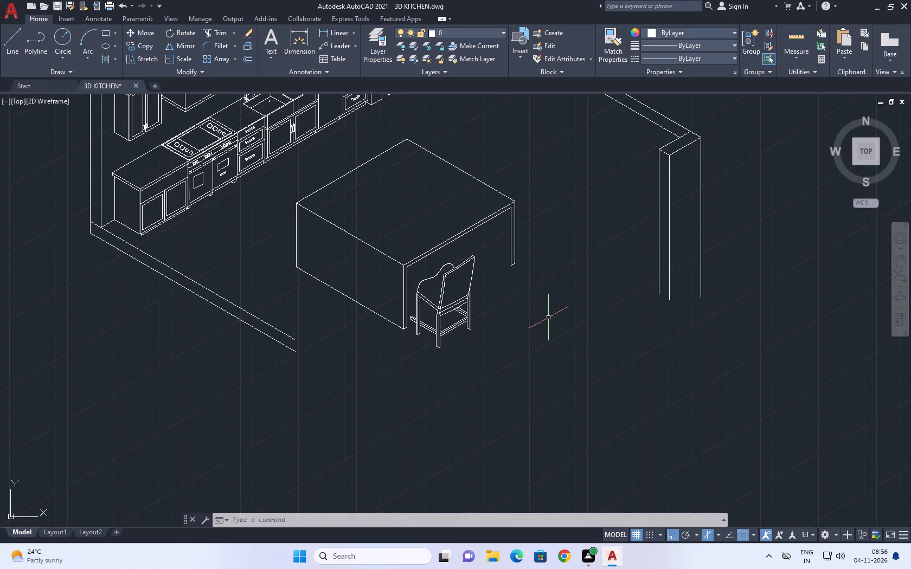
scroll(401, 289, up, 2)
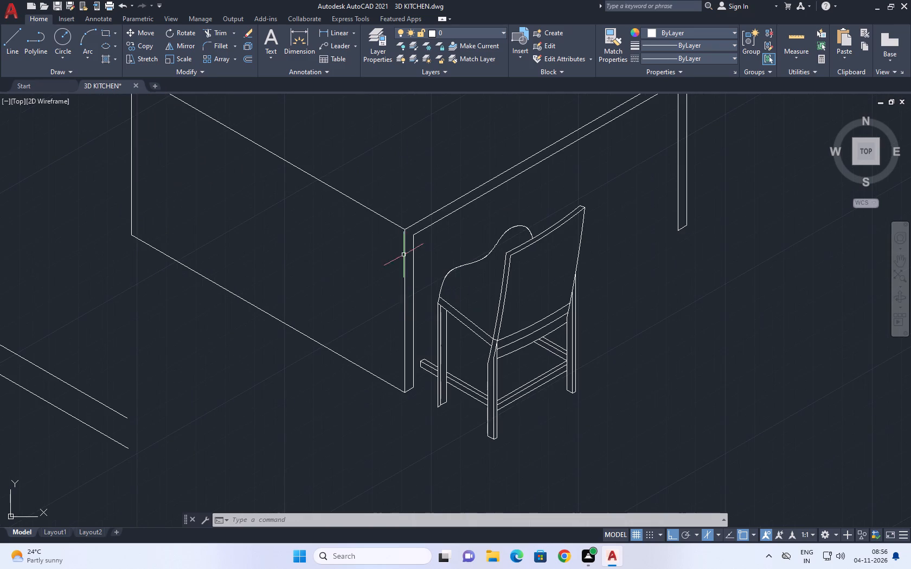
click(412, 180)
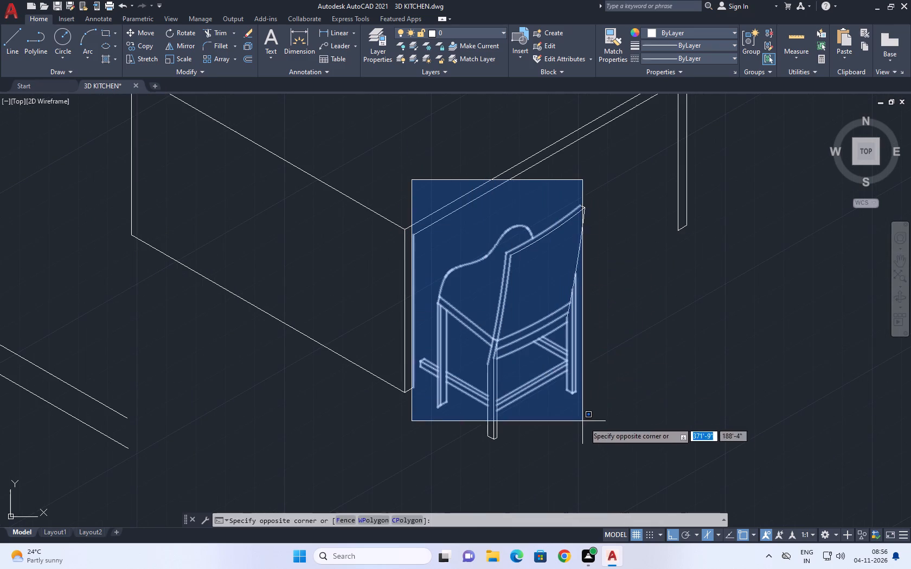
key(Escape)
Delete the leftover side rail stub projecting beyond the front leg, including its small end lines.
middle_drag(413, 399, 426, 386)
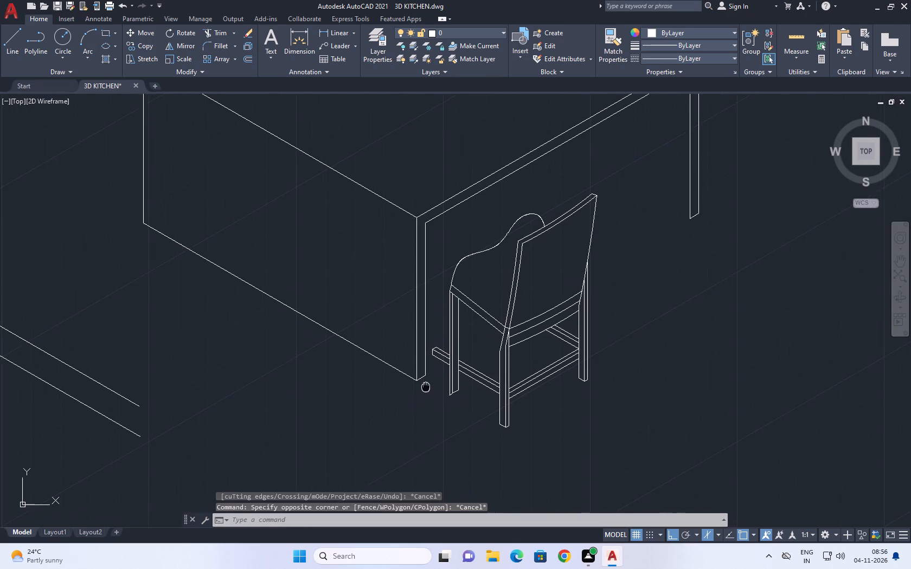
middle_drag(426, 386, 438, 358)
scroll(454, 327, up, 2)
click(449, 296)
click(442, 361)
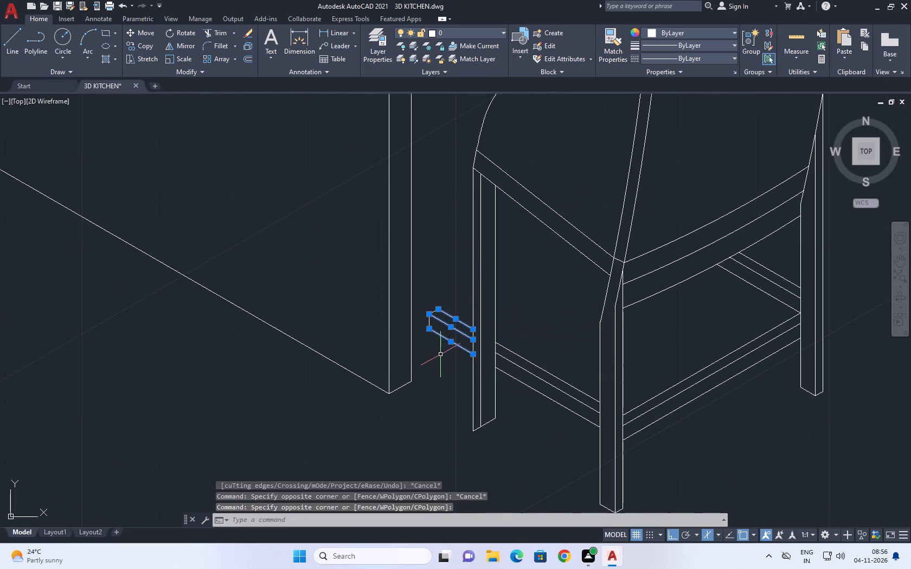
key(Delete)
scroll(442, 338, up, 1)
click(433, 289)
click(409, 332)
key(Delete)
scroll(441, 310, down, 3)
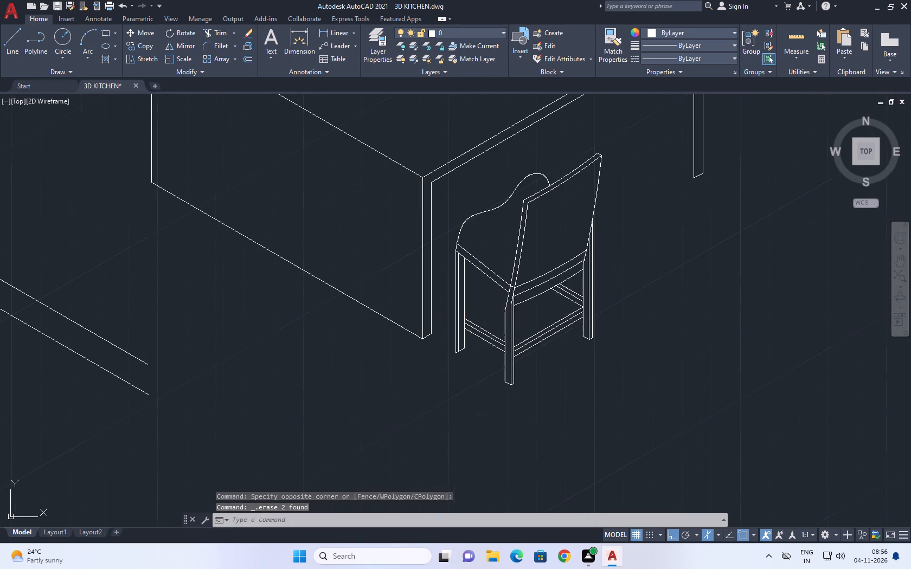
Copy the back rail's three lines from their lower end at the near back leg to the side rail's lower end at the front leg.
middle_drag(556, 178, 534, 251)
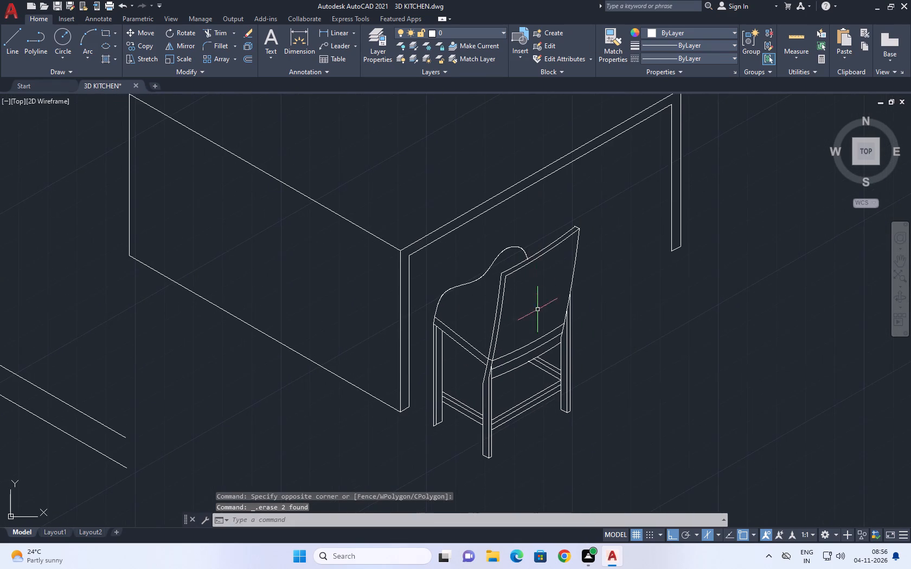
scroll(534, 417, up, 2)
drag(531, 414, 508, 376)
click(495, 353)
key(c)
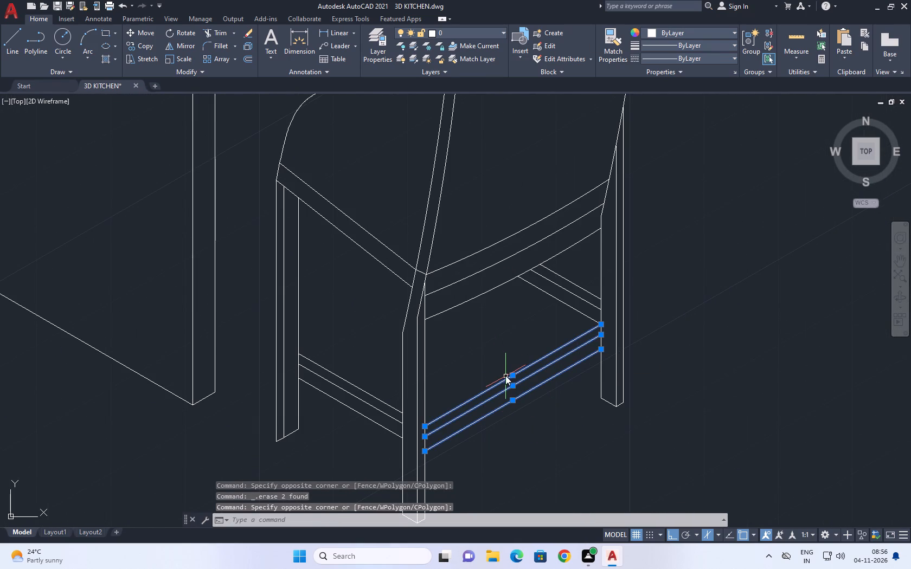
key(o)
key(space)
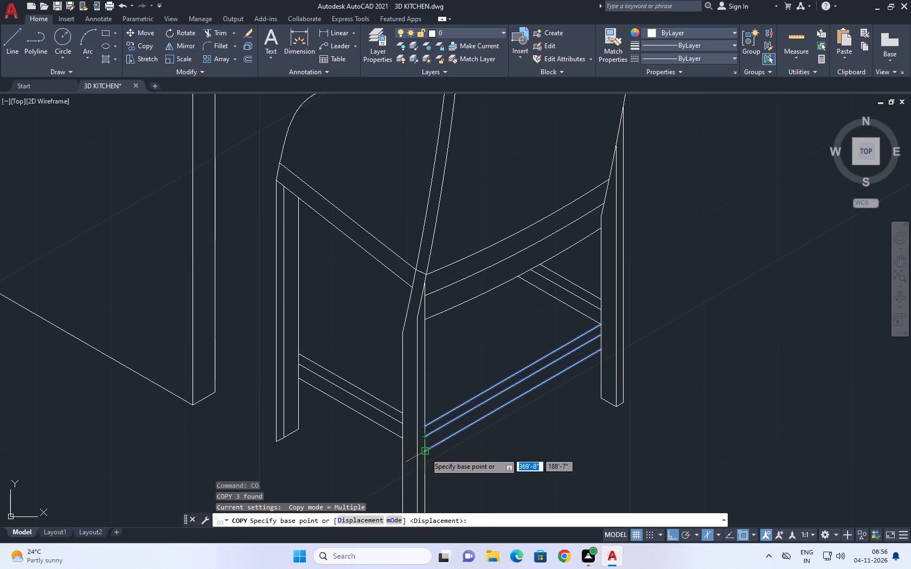
drag(425, 452, 422, 439)
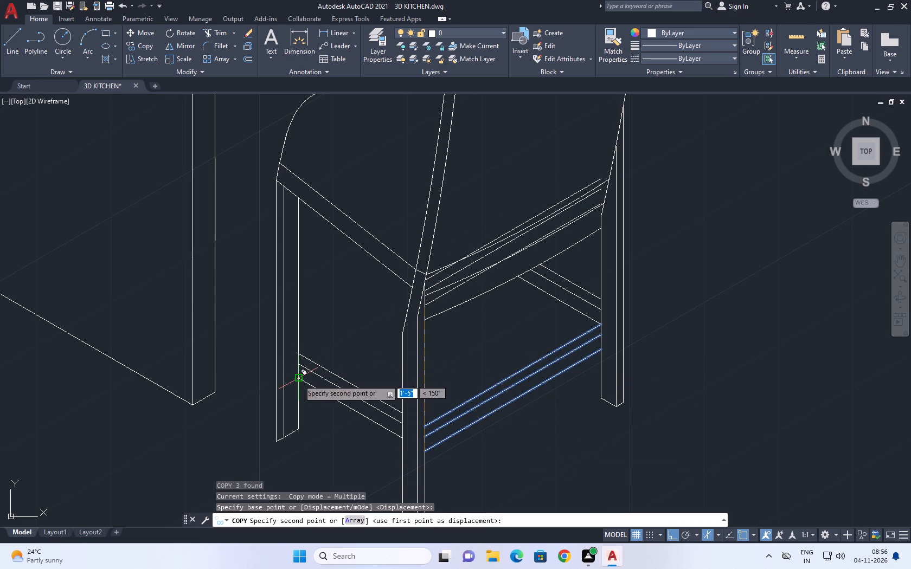
click(298, 379)
key(Escape)
Trim the copied rail lines where they pass across the near back leg.
middle_drag(424, 279, 433, 298)
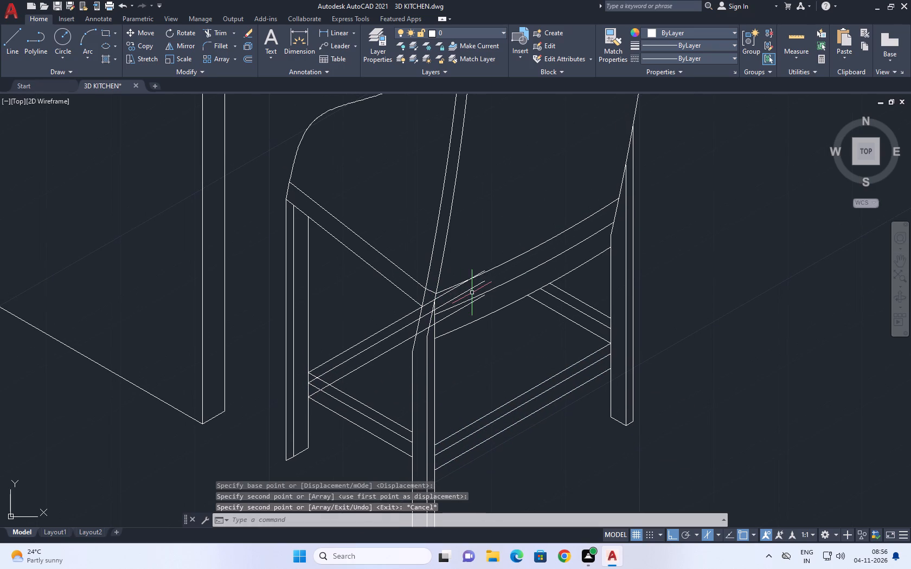
text(TR)
key(space)
scroll(460, 322, up, 2)
click(384, 266)
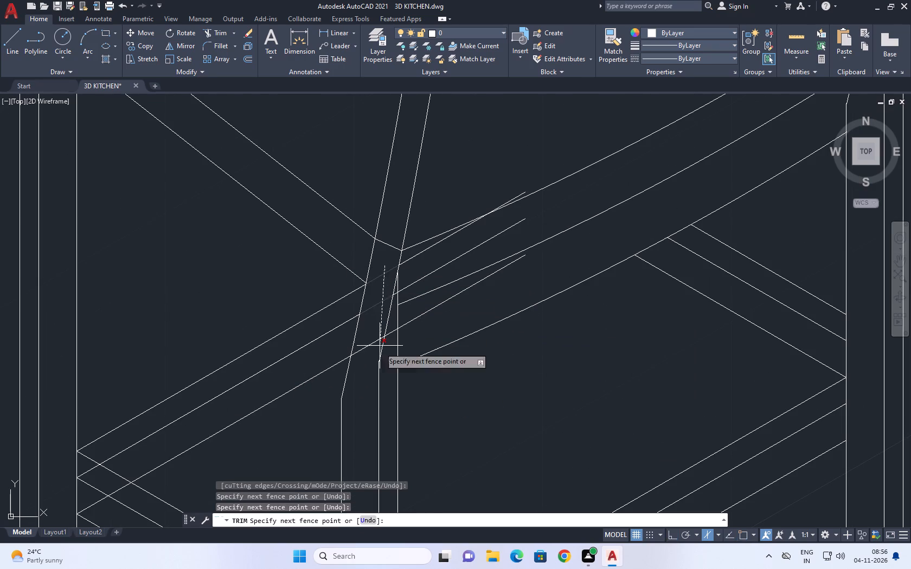
click(356, 389)
scroll(394, 324, up, 1)
click(390, 339)
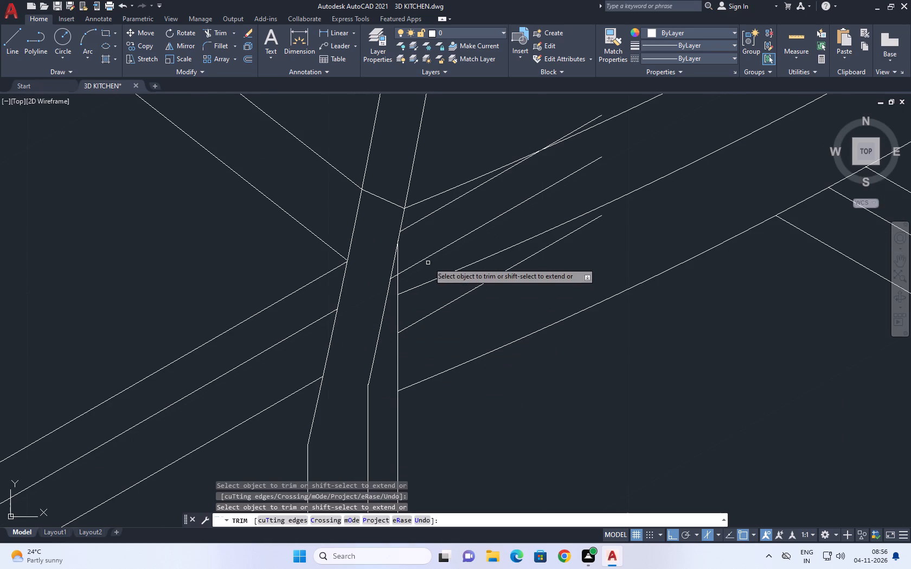
Trim the copied rail lines' remaining segments over the curved seat edge and at the back leg's narrow face.
click(446, 245)
click(427, 217)
click(473, 284)
click(477, 325)
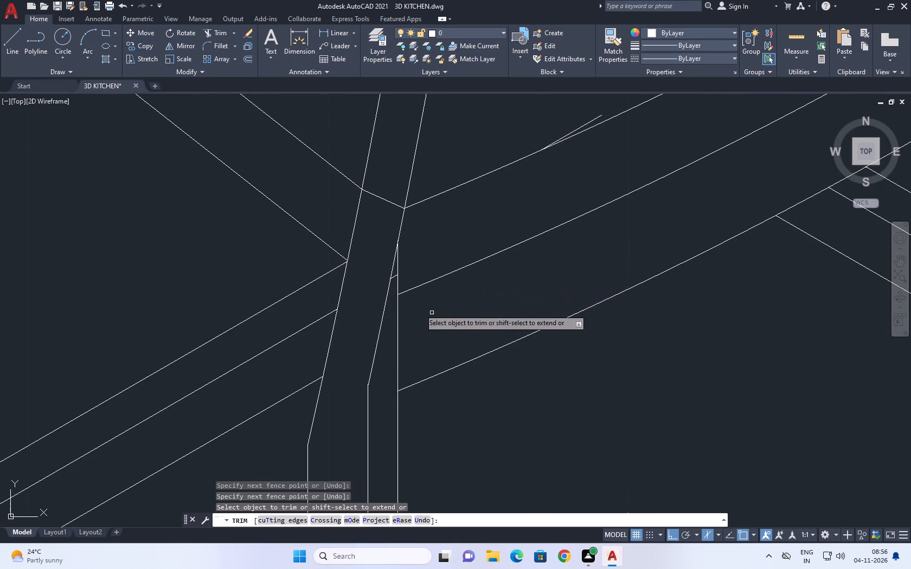
scroll(388, 280, up, 2)
click(396, 273)
scroll(395, 294, down, 6)
key(Escape)
Delete the leftover fragment of the copied rail line above the seat's curved back edge.
scroll(469, 238, up, 2)
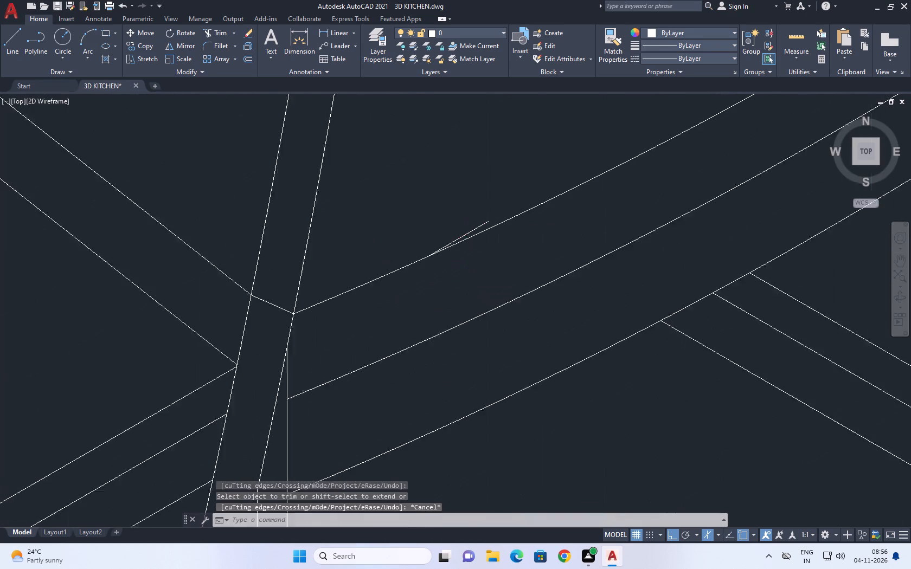
scroll(469, 231, up, 1)
click(470, 230)
click(461, 237)
key(Delete)
scroll(504, 251, down, 5)
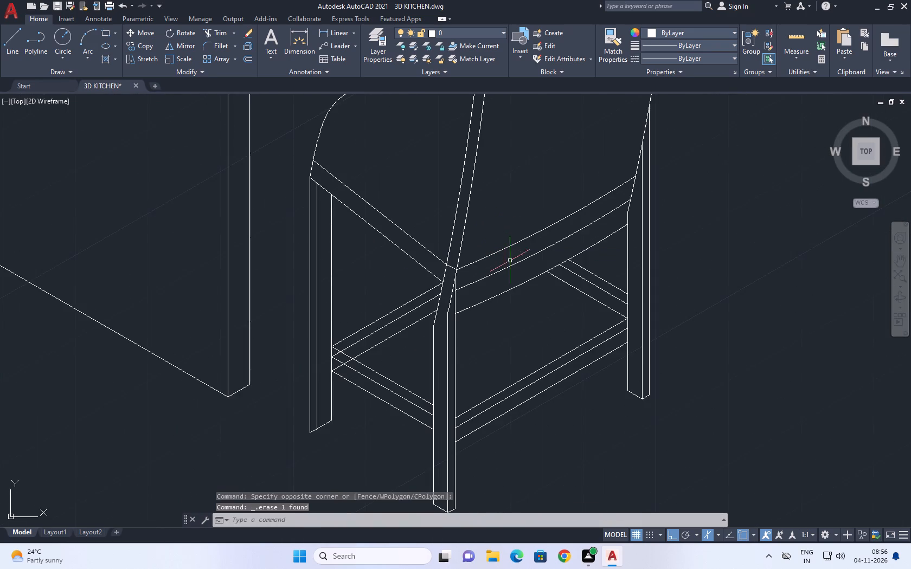
Convert all the chair's linework into a block named CHAIR.
middle_drag(545, 289, 477, 244)
scroll(377, 222, up, 2)
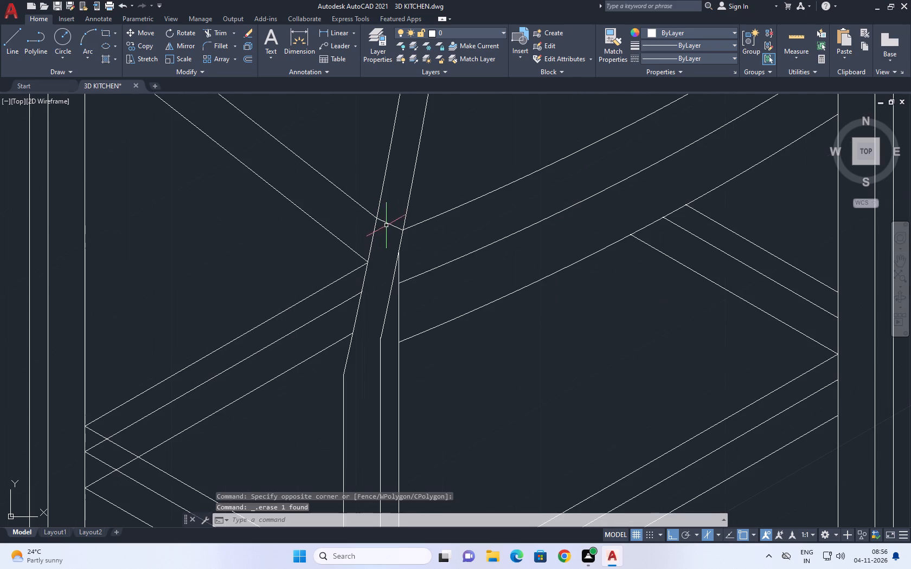
scroll(392, 224, down, 6)
middle_click(421, 236)
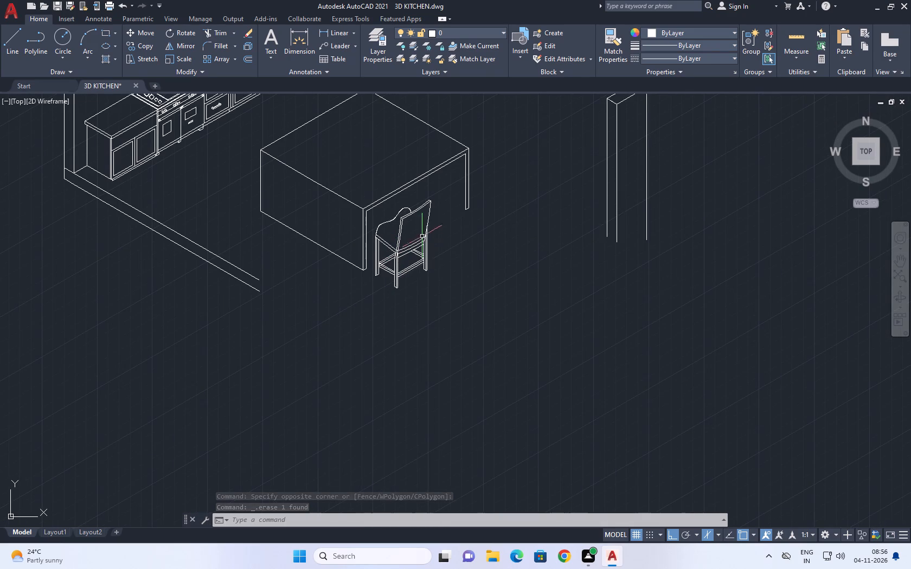
click(373, 170)
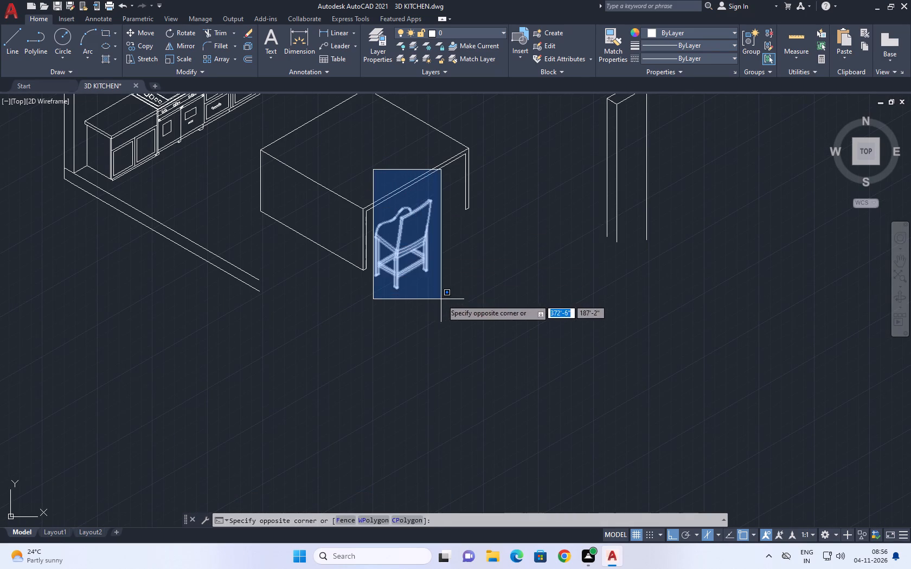
click(442, 299)
scroll(373, 195, up, 2)
drag(516, 418, 505, 409)
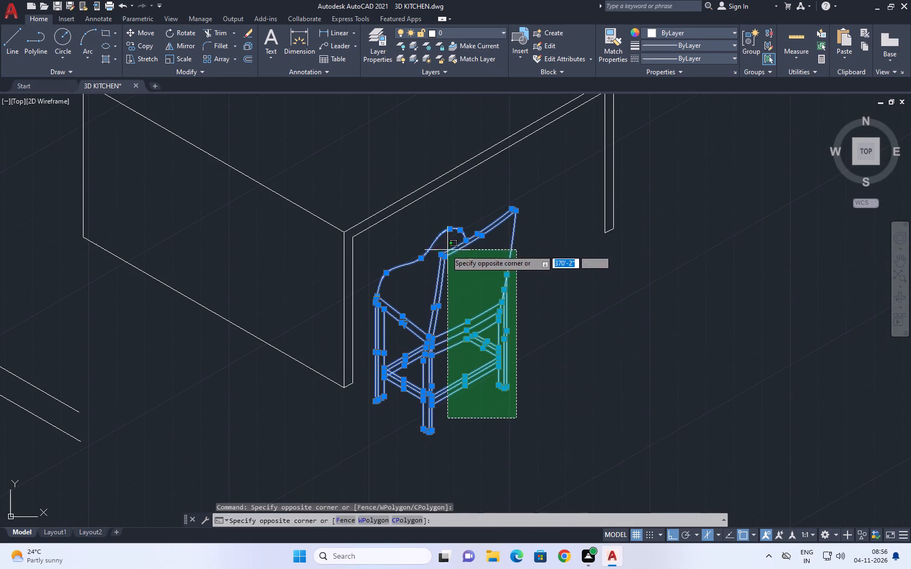
click(378, 272)
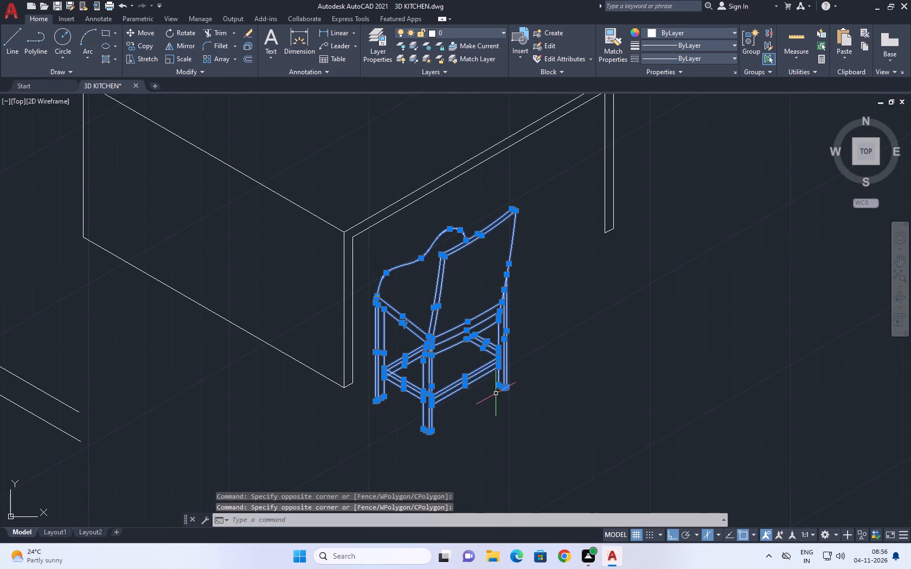
text(B)
key(space)
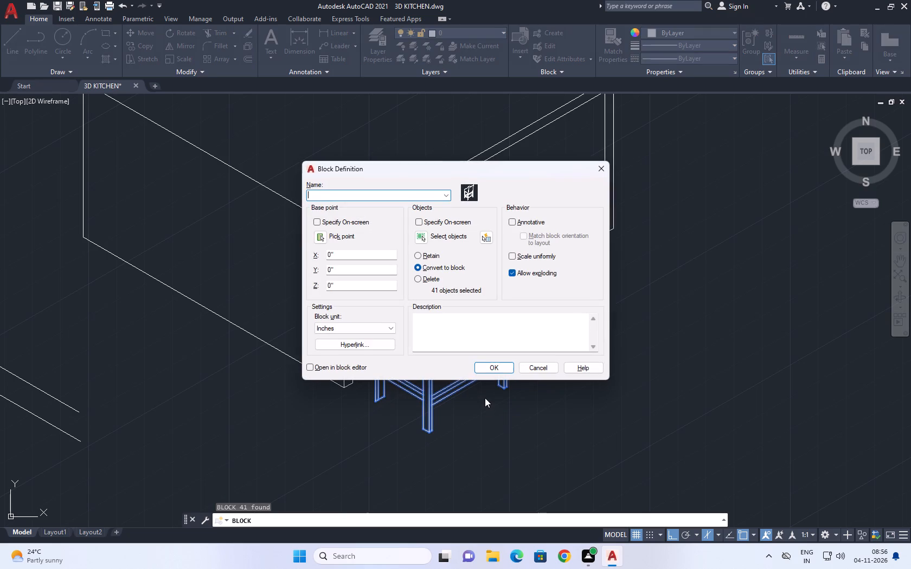
text(CHAIR)
click(499, 366)
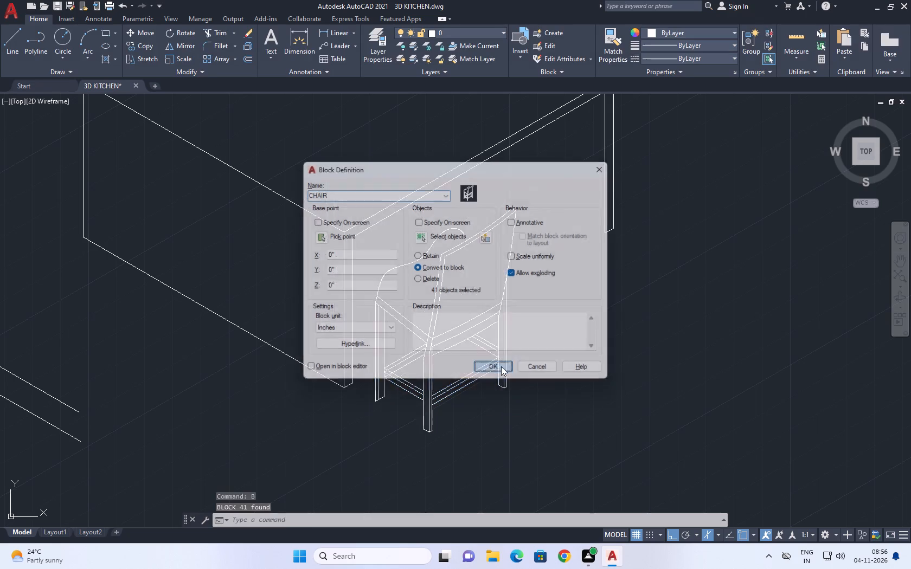
Scale the CHAIR block down freehand from a base point at its seat, making it smaller than the dining table.
drag(537, 355, 525, 351)
drag(493, 321, 489, 314)
text(SC)
key(space)
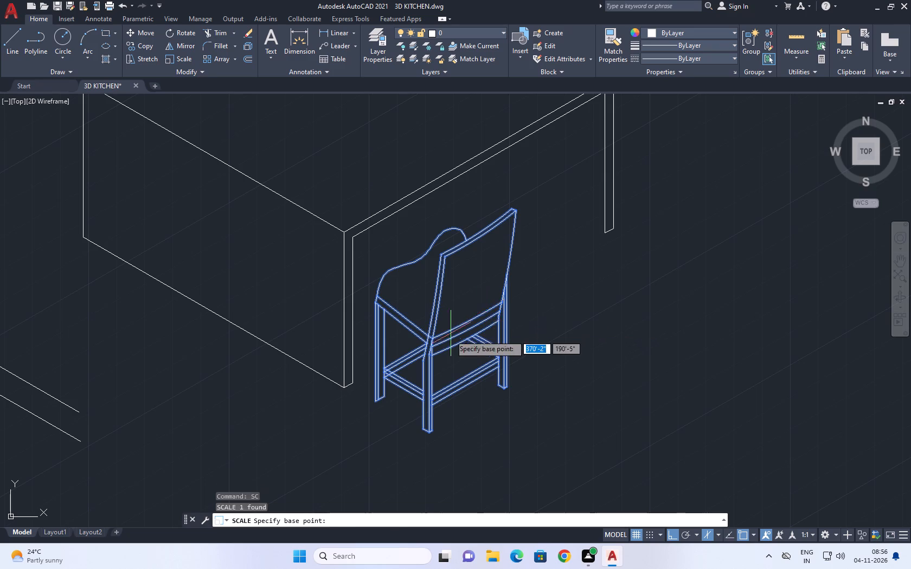
click(449, 338)
click(484, 273)
Move the reduced chair with Ortho off, placing it close beside the table's near corner leg.
drag(489, 269, 478, 280)
click(447, 321)
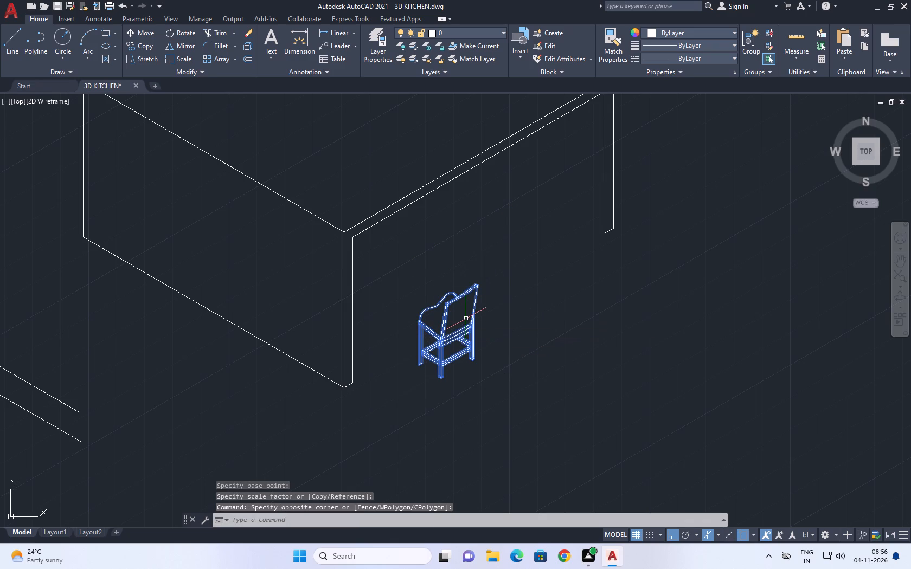
key(n)
key(BackSpace)
key(BackSpace)
key(m)
key(space)
drag(473, 403, 459, 395)
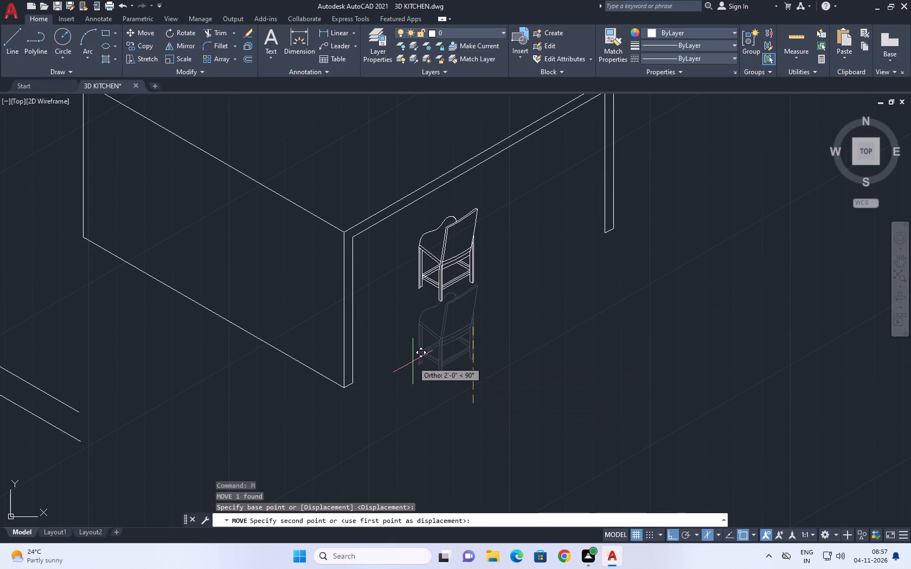
key(F8)
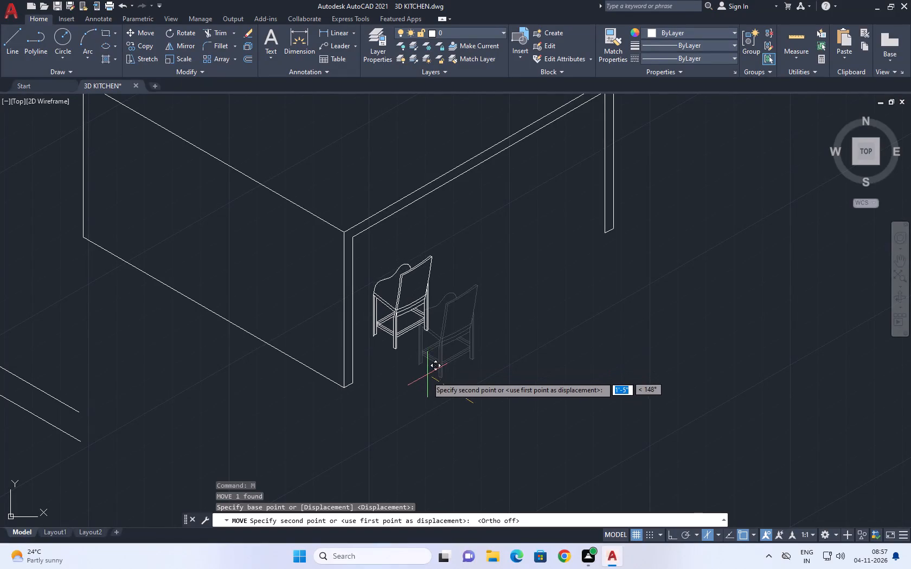
click(425, 381)
Scale the chair block up slightly freehand from a base point between its legs, to suit the table height.
drag(443, 333, 425, 313)
click(408, 276)
key(s)
key(c)
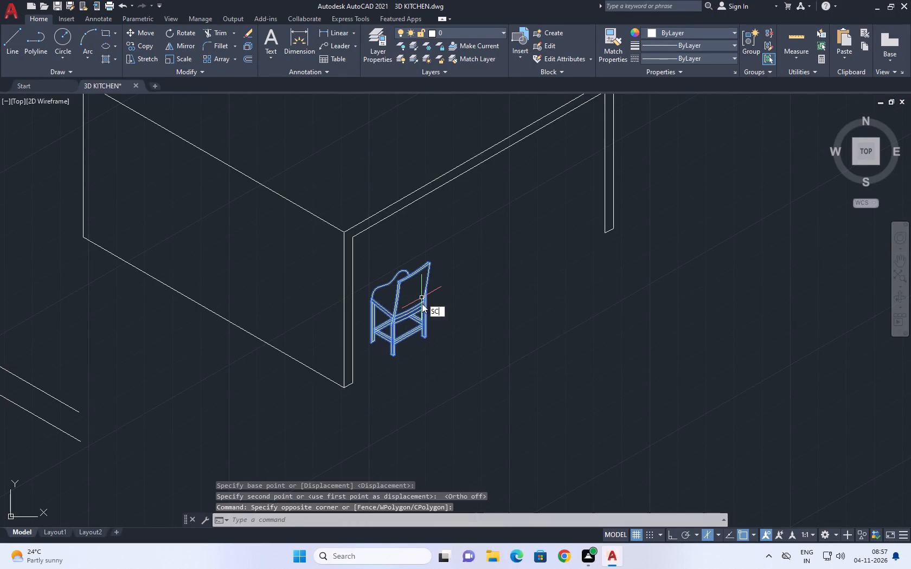
key(space)
click(408, 331)
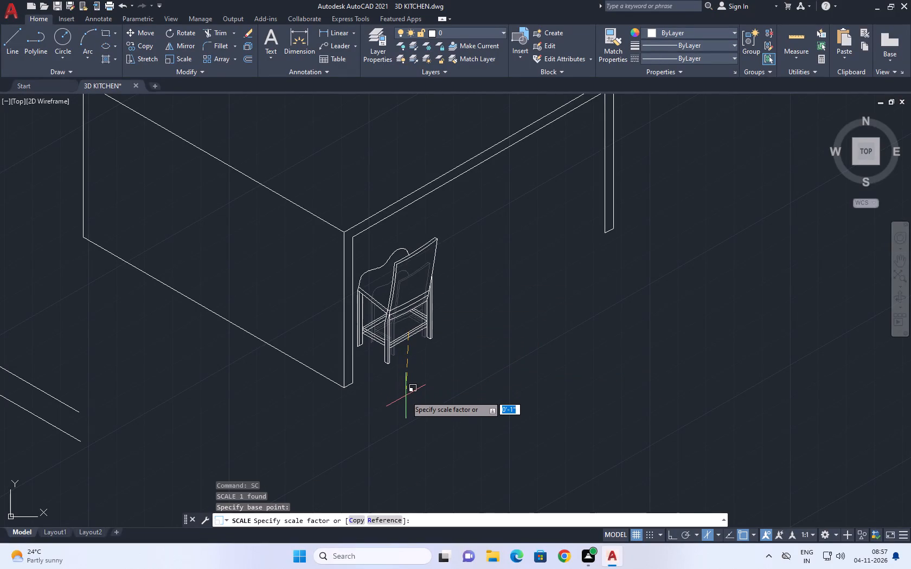
click(407, 398)
Move the enlarged chair a little away from the table's corner leg, along the table's long side.
drag(458, 323, 436, 306)
click(413, 265)
middle_drag(462, 268, 482, 285)
key(m)
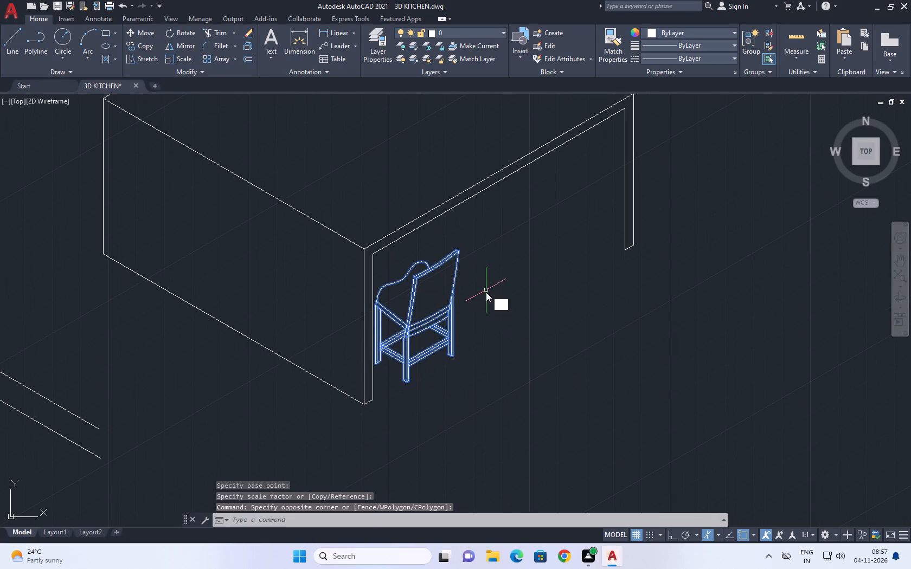
key(space)
click(475, 315)
click(489, 309)
Copy the chair twice along the table's long side at about 30°, forming an evenly spaced row of three.
drag(463, 361, 444, 338)
drag(420, 313, 412, 311)
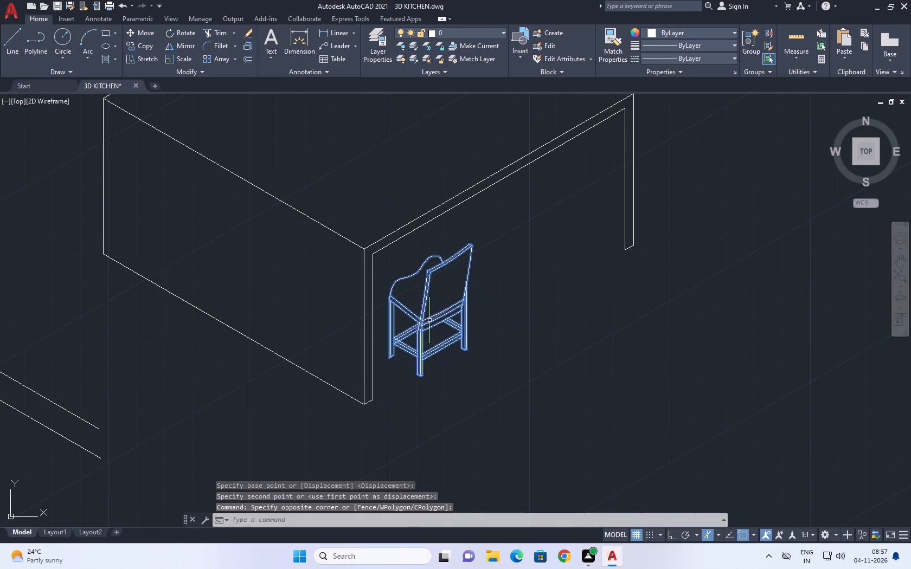
key(c)
key(o)
key(space)
click(478, 326)
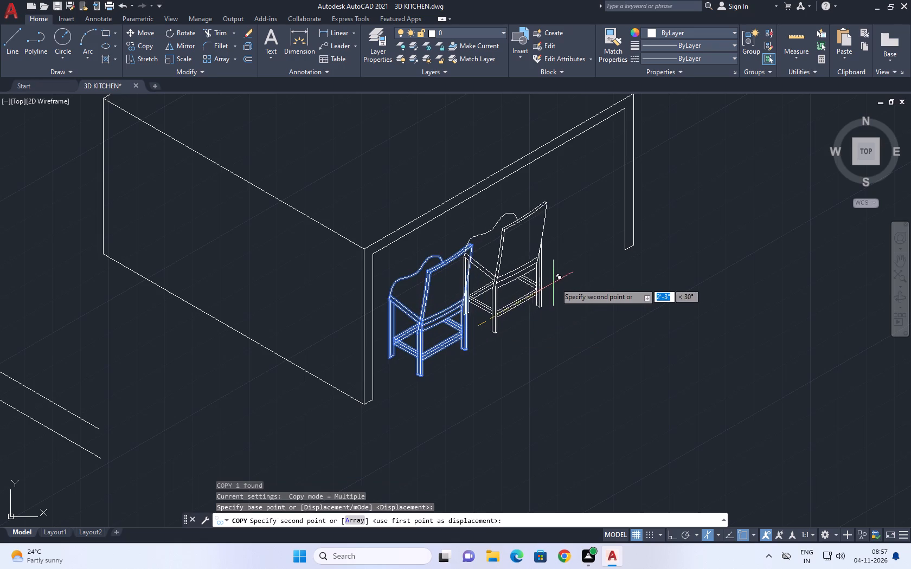
click(565, 277)
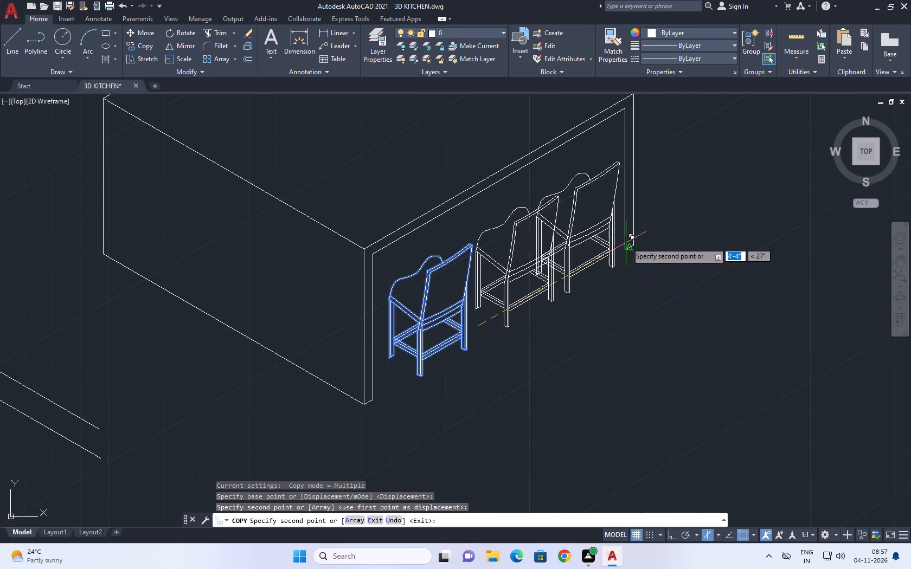
scroll(645, 236, up, 3)
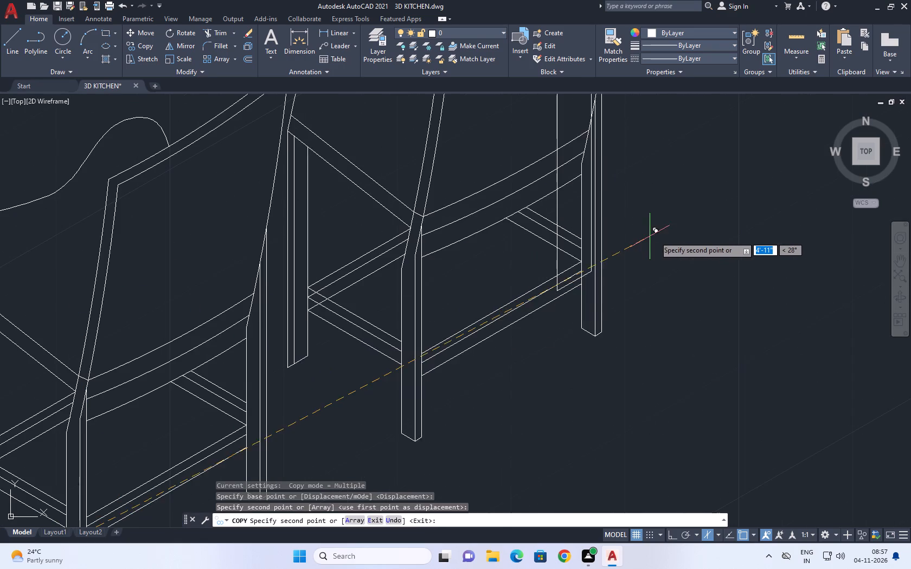
click(656, 249)
scroll(669, 232, down, 4)
key(Escape)
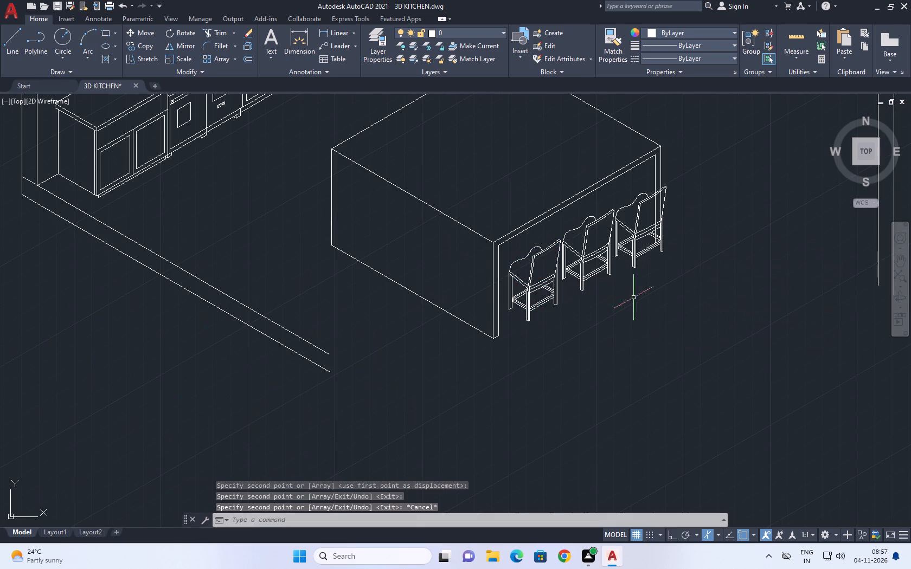
Move all three chairs together slightly toward the near corner leg so the row fits within the table's side.
click(636, 244)
click(619, 255)
click(587, 271)
drag(550, 294, 541, 296)
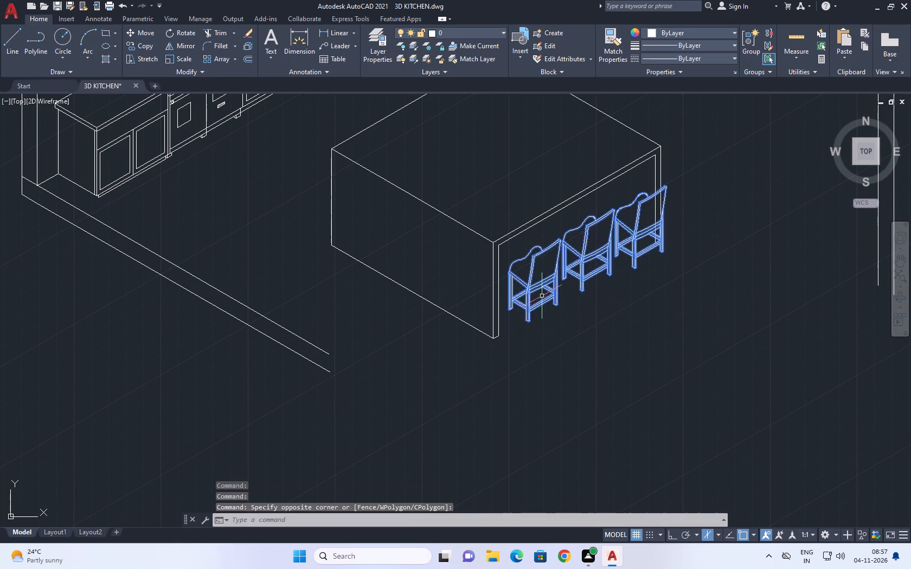
drag(541, 296, 536, 299)
key(m)
key(space)
click(628, 302)
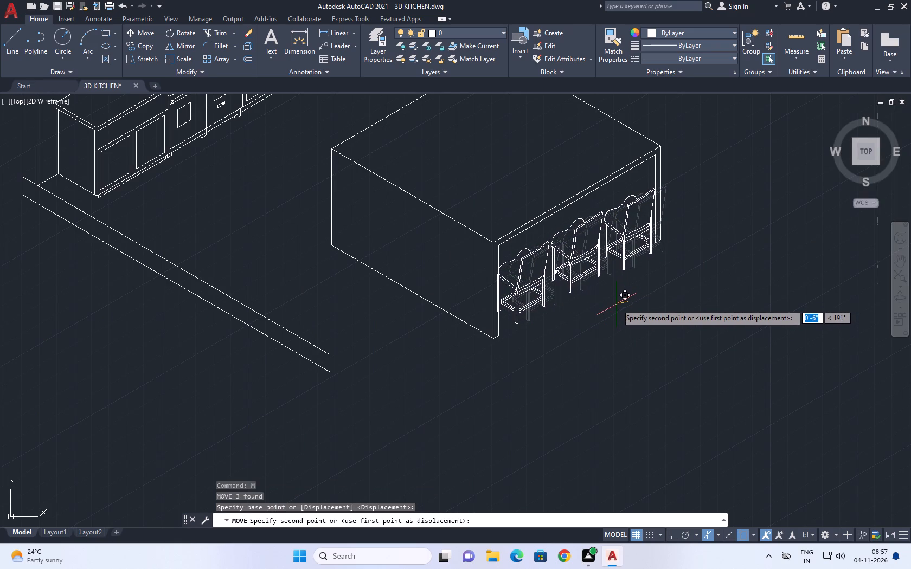
click(620, 304)
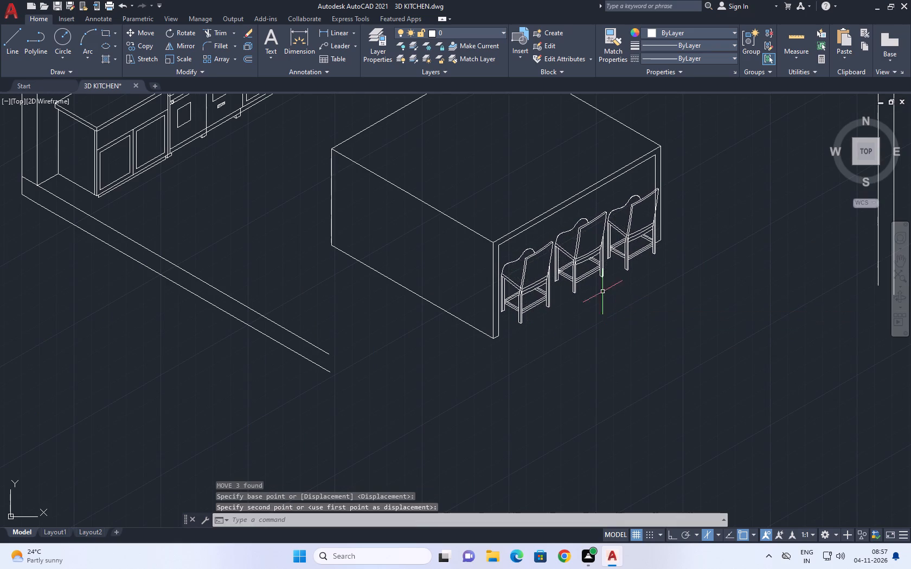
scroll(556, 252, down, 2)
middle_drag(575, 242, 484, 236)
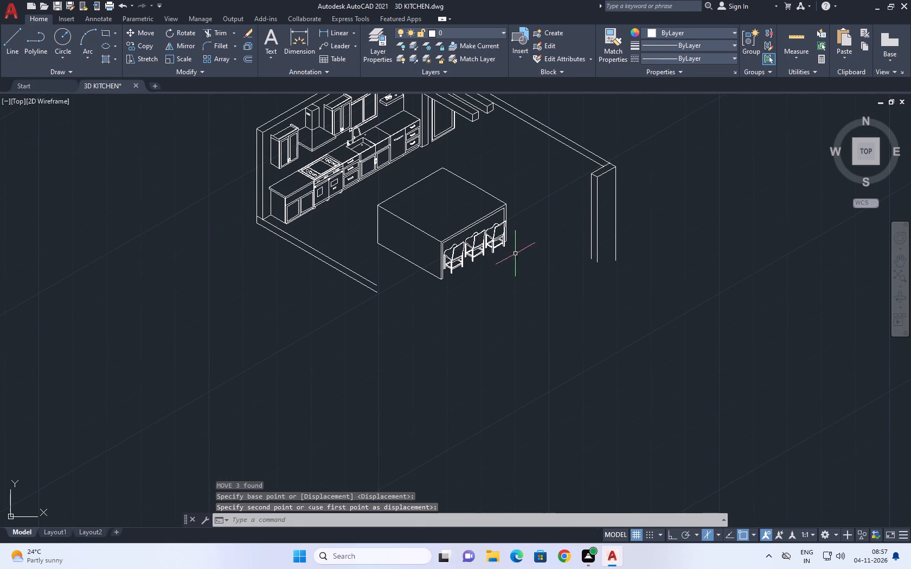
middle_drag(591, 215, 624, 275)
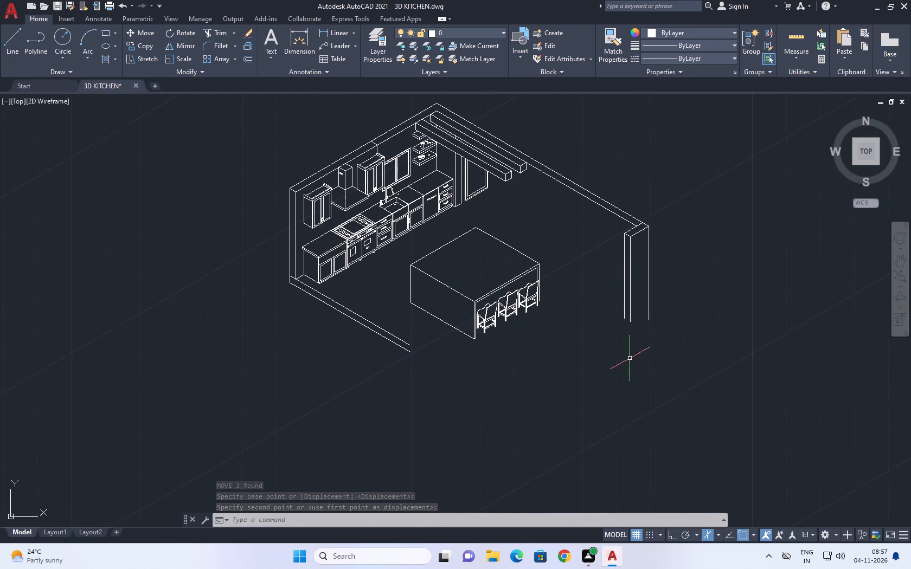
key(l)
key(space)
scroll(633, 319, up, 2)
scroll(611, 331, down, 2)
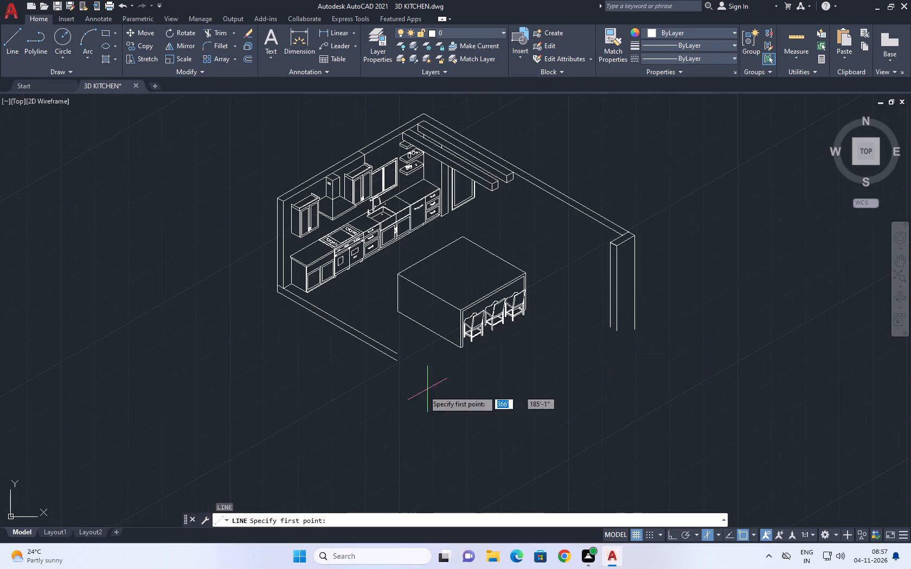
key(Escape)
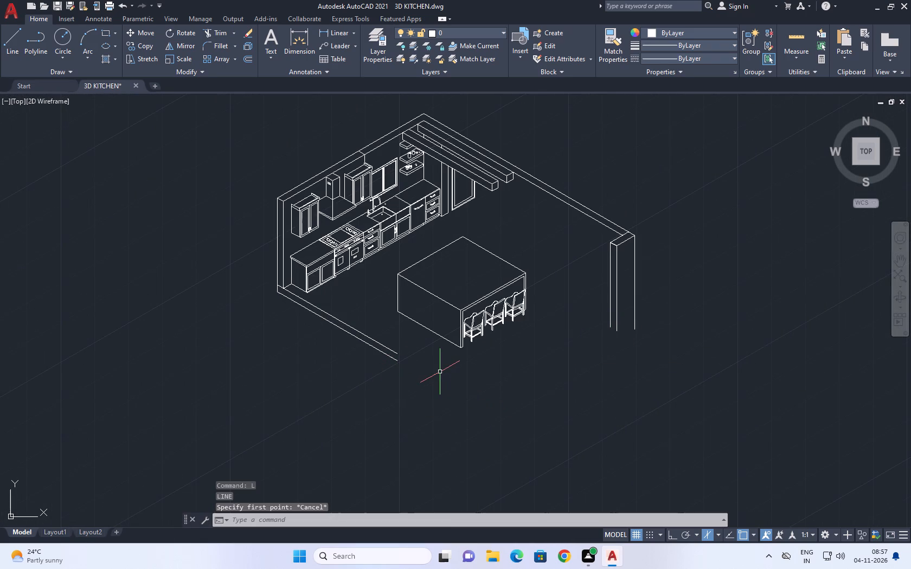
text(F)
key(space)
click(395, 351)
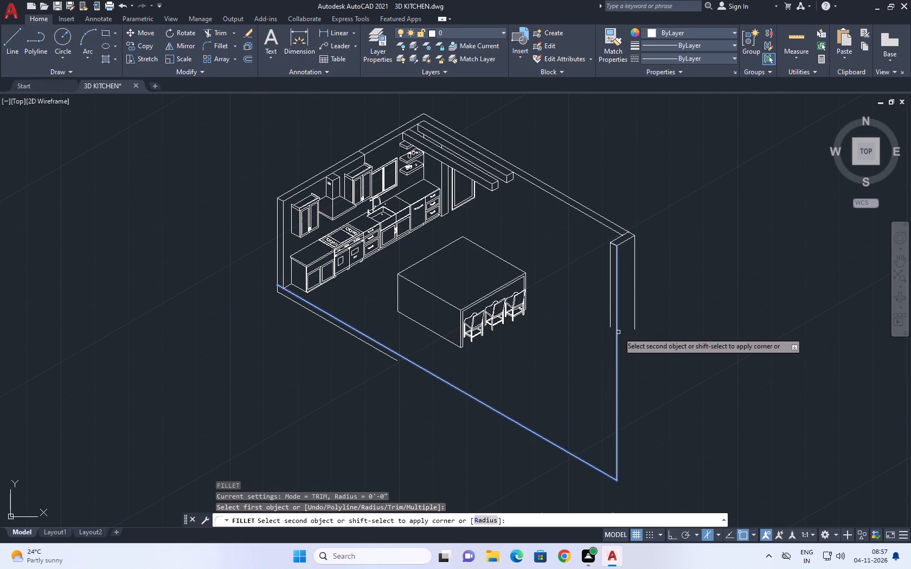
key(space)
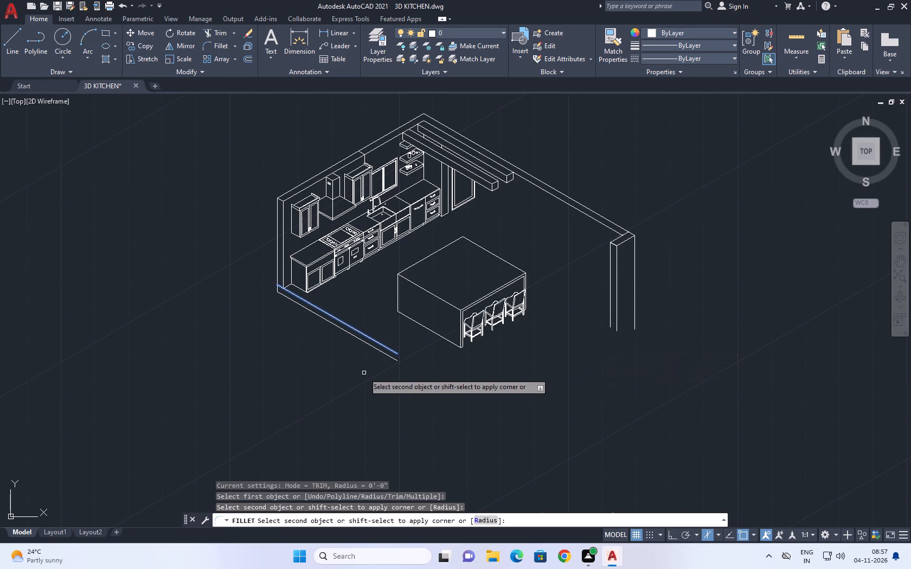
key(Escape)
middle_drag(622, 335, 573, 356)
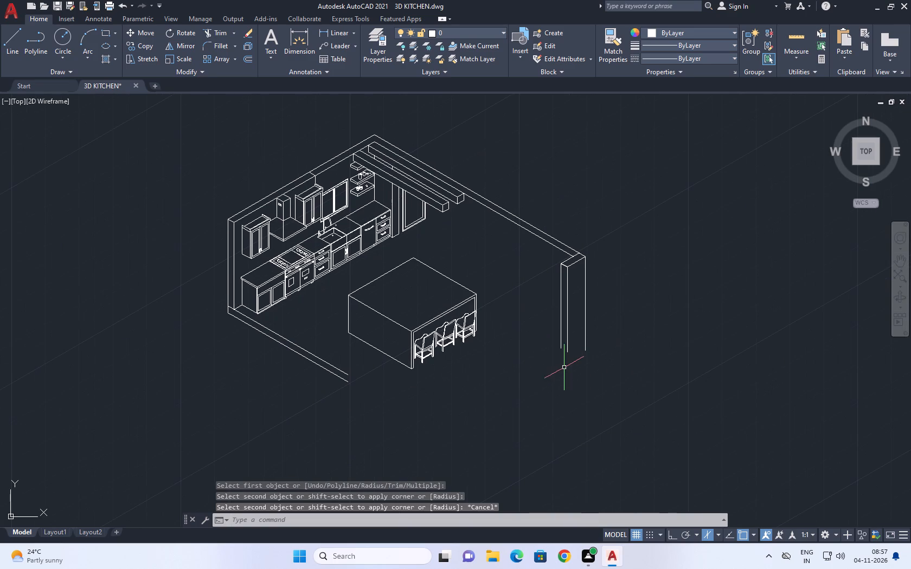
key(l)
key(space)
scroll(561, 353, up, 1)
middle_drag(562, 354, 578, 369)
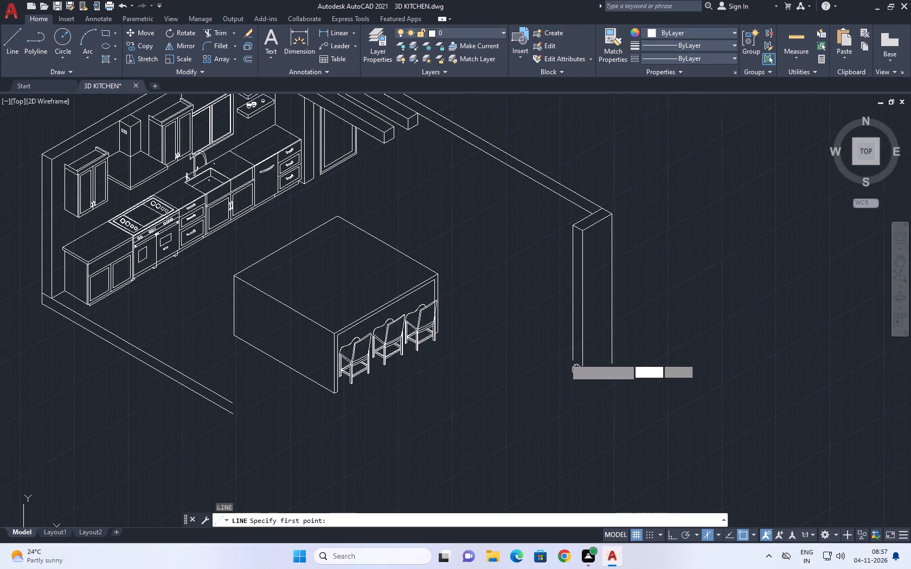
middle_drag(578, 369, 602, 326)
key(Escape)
Stretch the free ends of both floor edge lines below the cabinets past the table, the inner one to about 26'.
click(259, 358)
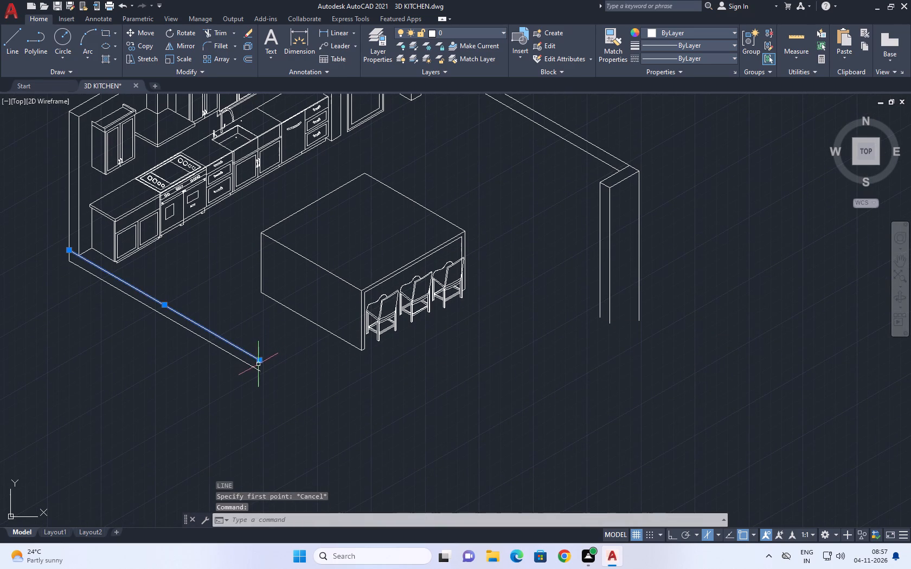
click(261, 360)
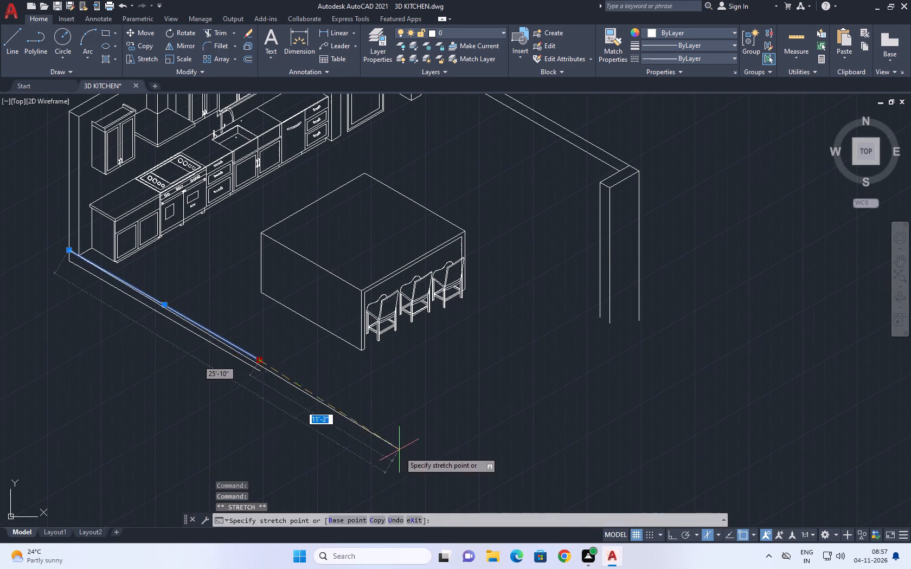
click(409, 443)
click(259, 371)
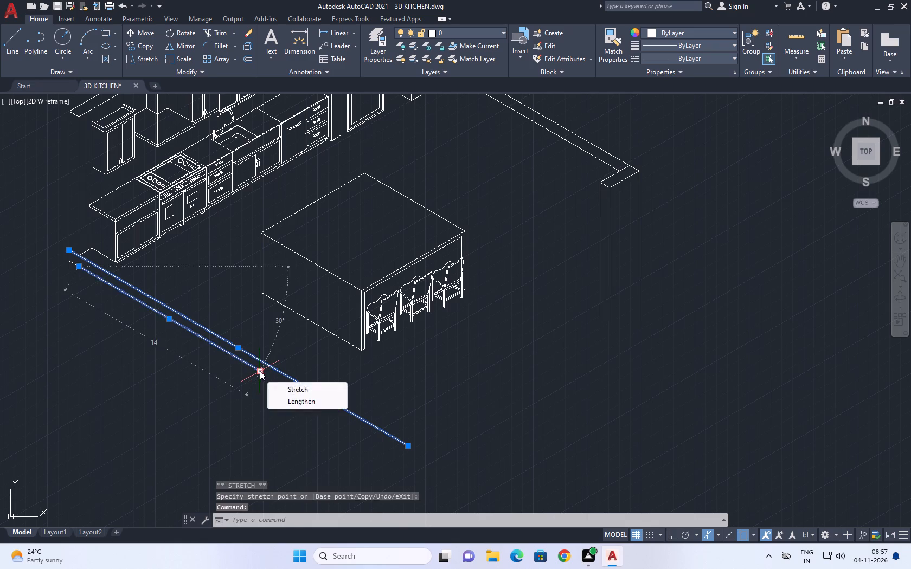
click(260, 371)
click(402, 460)
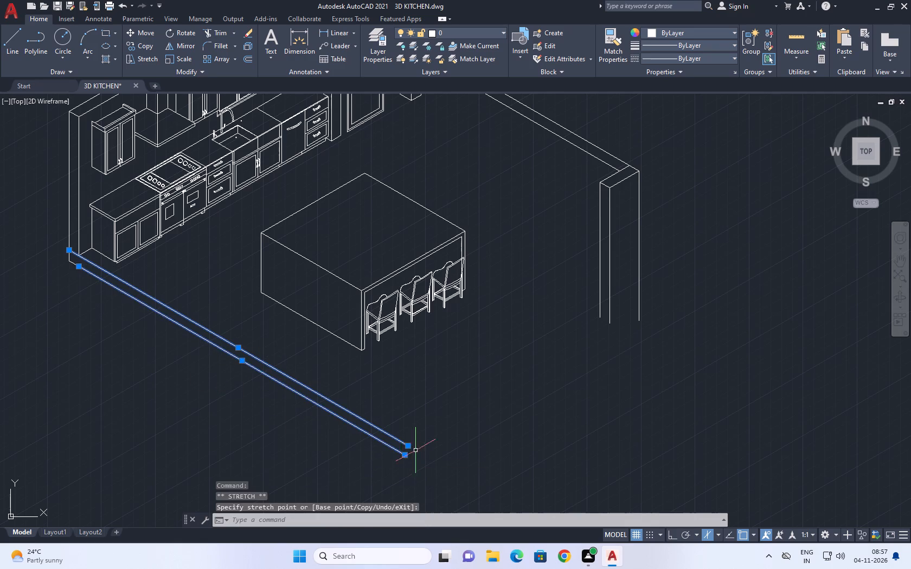
key(Escape)
Draw an Ortho line about 19' long from the inner floor edge's free end to just past the far wall's outer vertical.
text(L)
key(space)
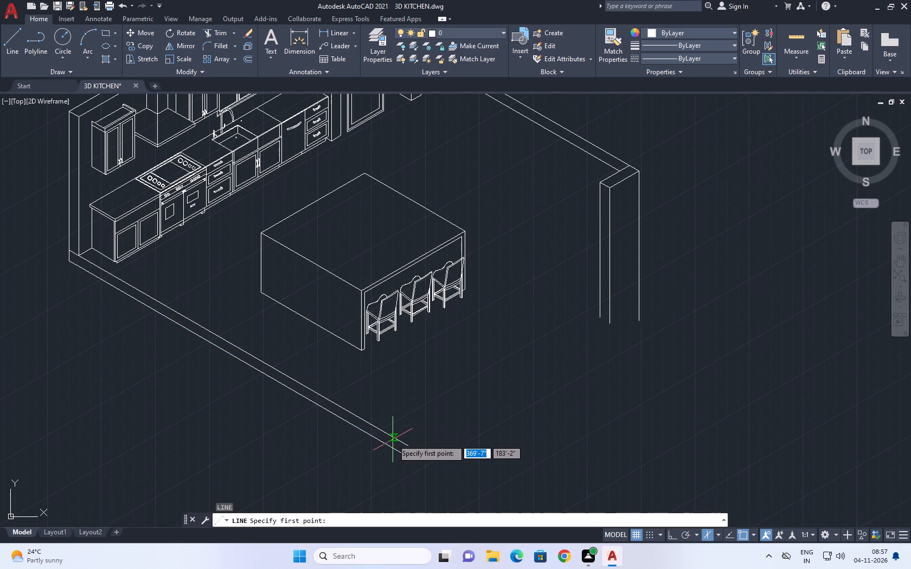
click(404, 444)
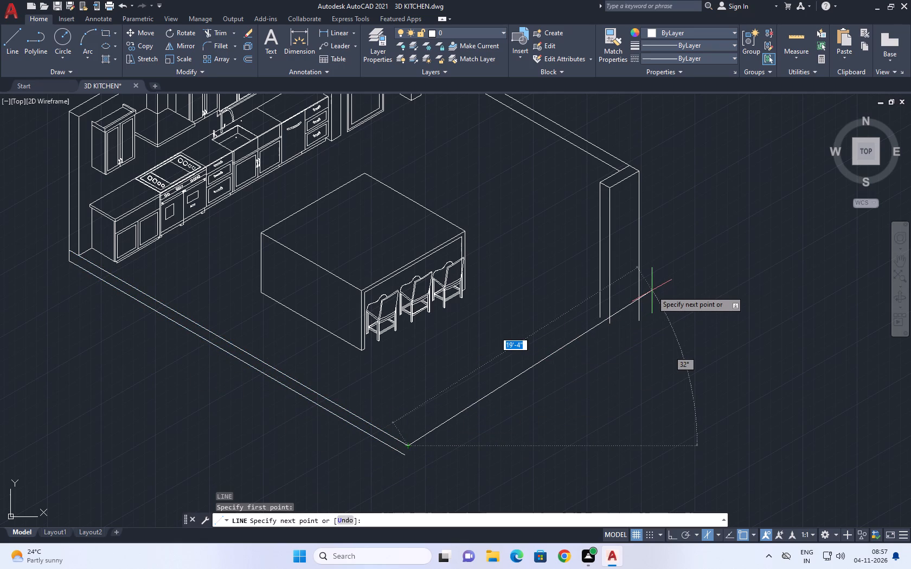
key(F8)
click(653, 288)
key(space)
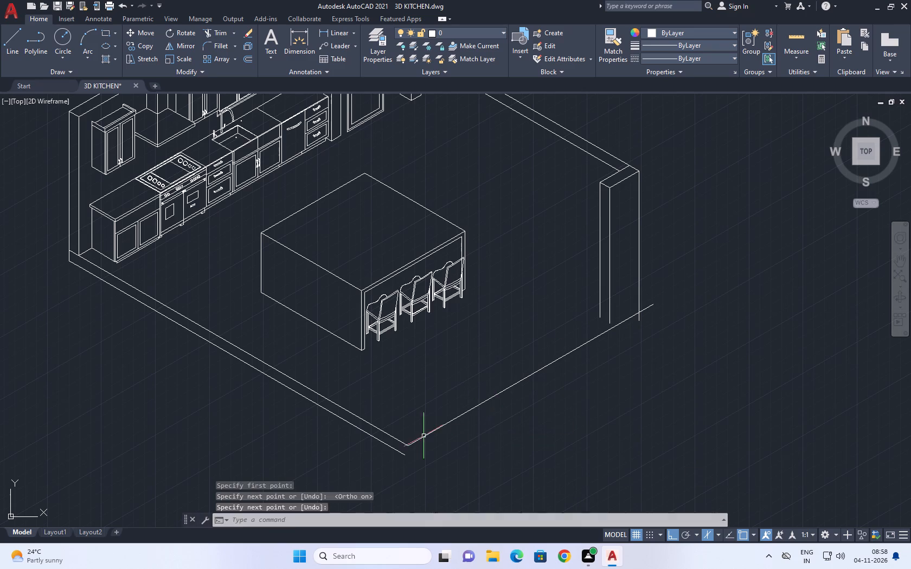
key(space)
key(Escape)
Copy the new floor edge line 9" straight down to form the slab thickness.
drag(458, 432, 448, 416)
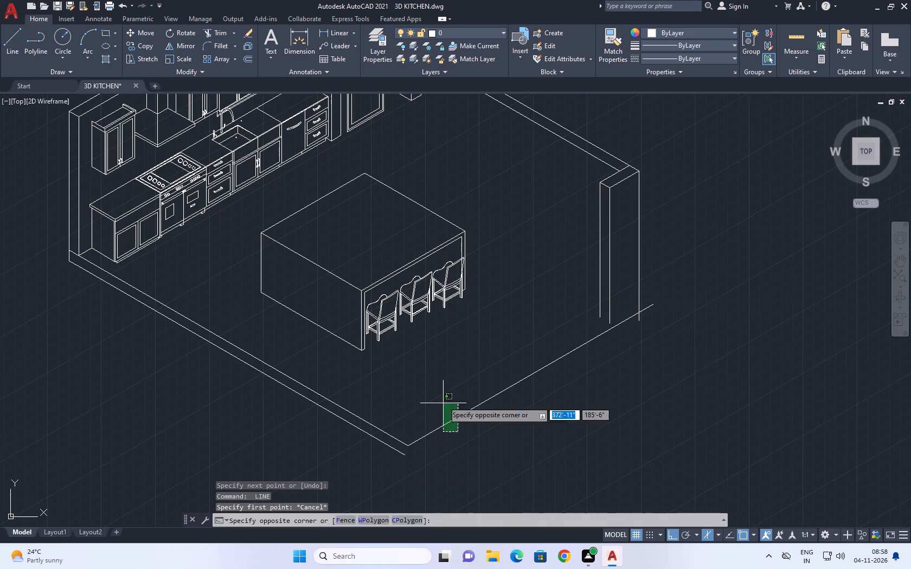
click(442, 399)
key(c)
key(o)
key(space)
click(452, 435)
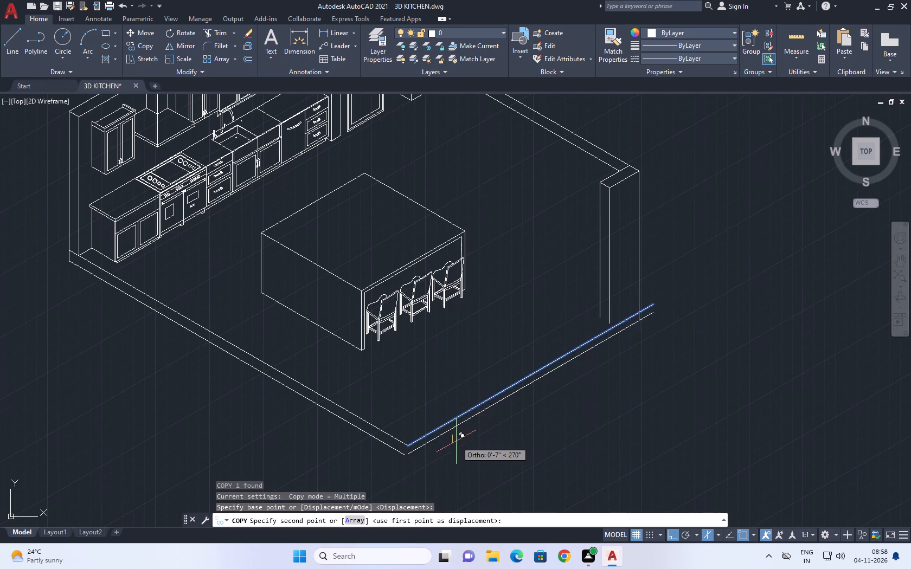
key(9)
key(Return)
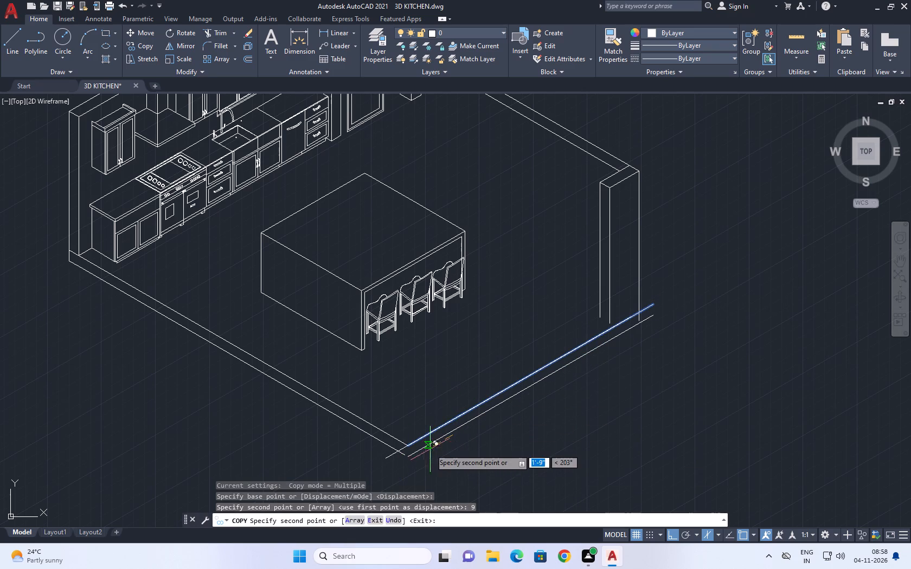
key(Escape)
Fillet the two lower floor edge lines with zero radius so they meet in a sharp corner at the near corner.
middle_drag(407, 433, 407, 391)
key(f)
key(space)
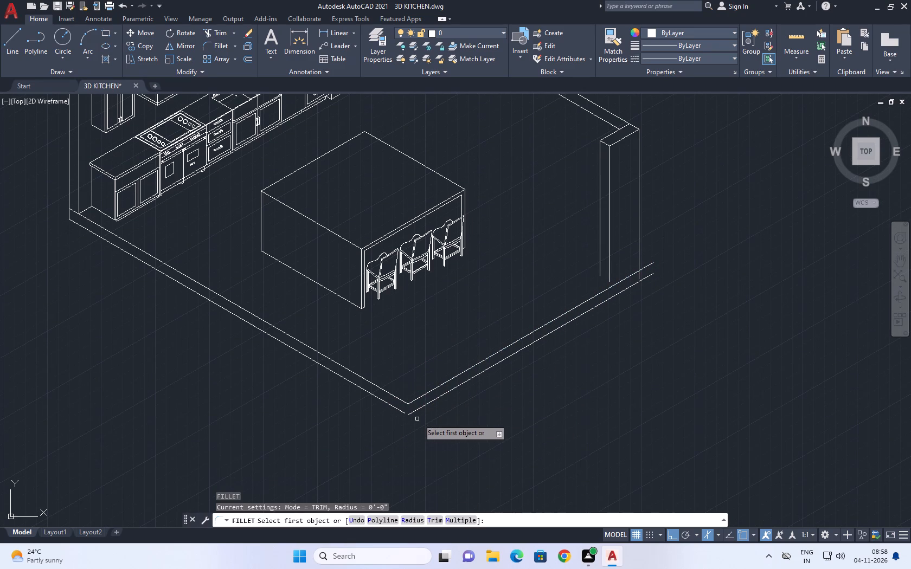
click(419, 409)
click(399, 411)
Move the two floor edge lines on the chair side up to meet the bottom ends of the far wall's inner verticals.
middle_drag(604, 328, 569, 355)
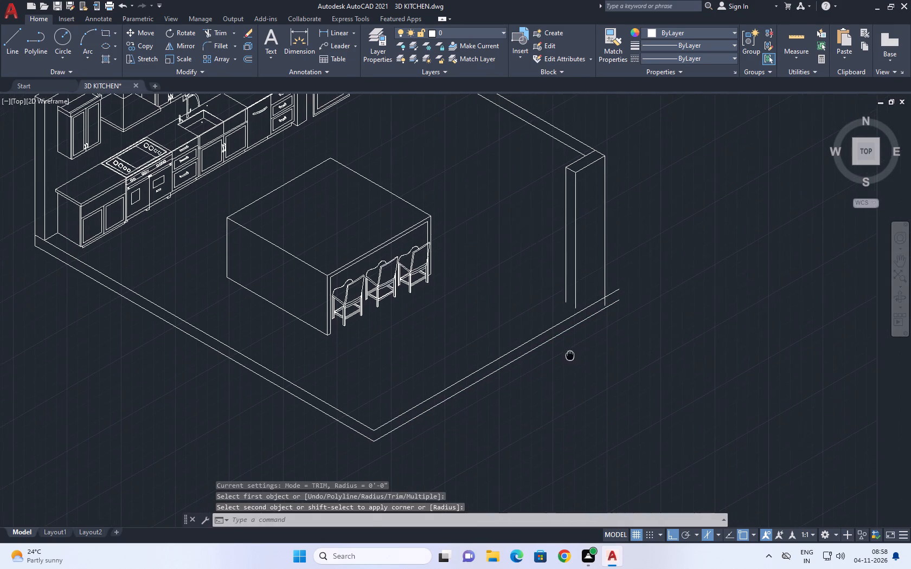
middle_drag(569, 355, 567, 355)
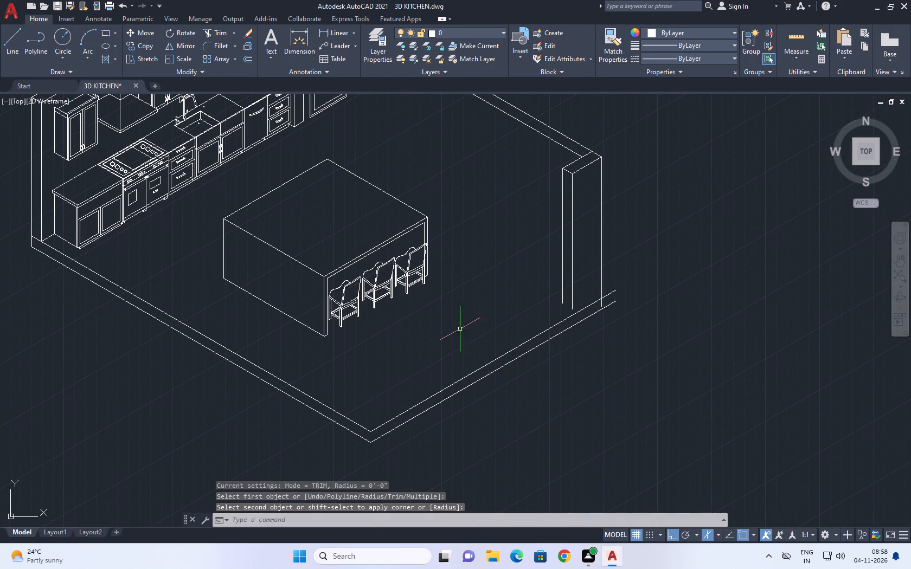
middle_drag(461, 329, 496, 350)
drag(590, 392, 570, 383)
click(538, 353)
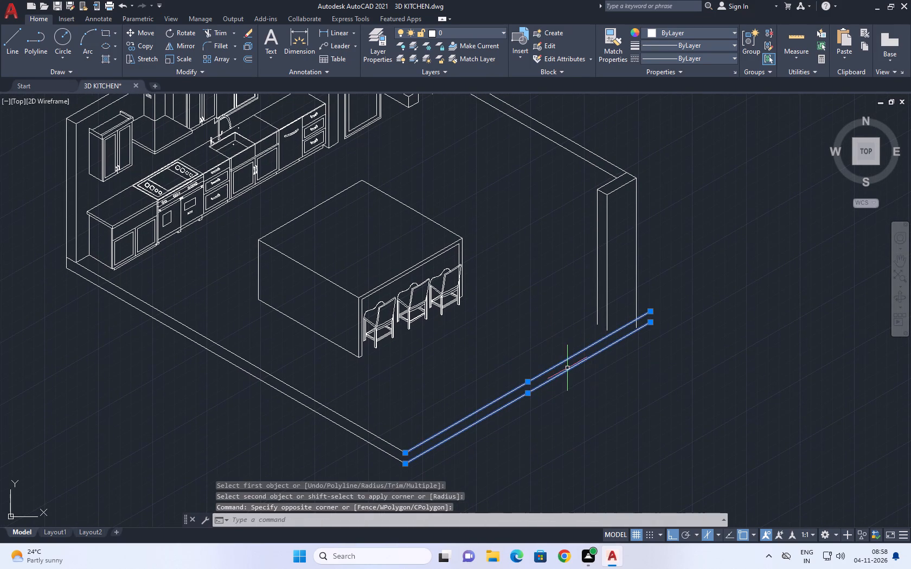
key(m)
key(space)
click(608, 338)
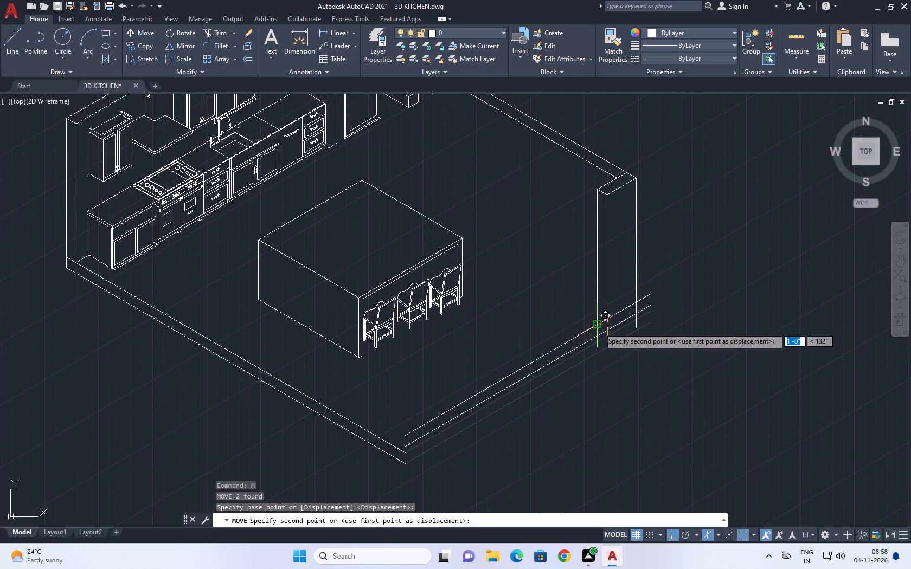
click(598, 326)
Fillet the inner and outer pairs of floor edge lines with zero radius into sharp corners at the near corner.
middle_drag(467, 352, 501, 299)
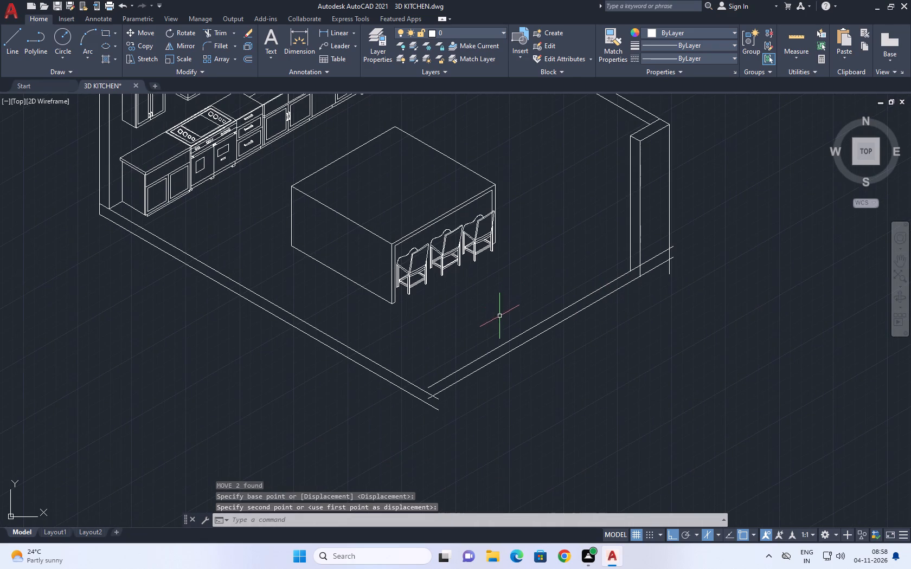
key(f)
key(space)
click(441, 382)
click(410, 385)
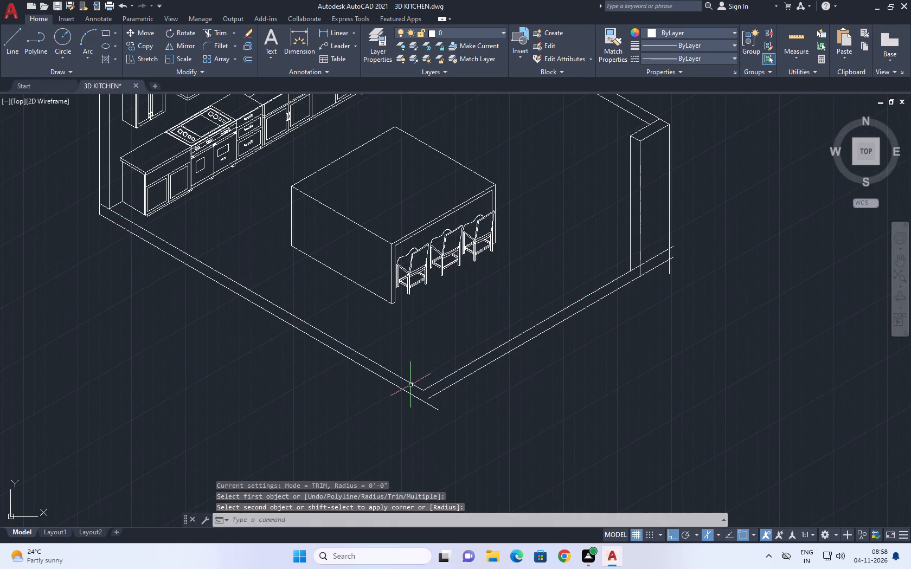
key(space)
click(445, 390)
click(410, 396)
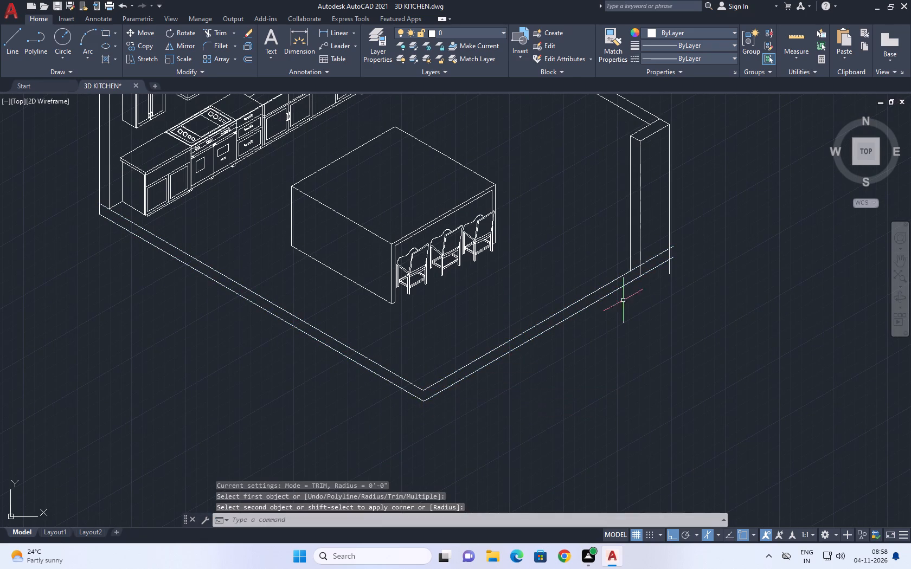
Trim the floor edge ends past the far wall's outer vertical and that vertical's excess below the lower floor edge.
middle_drag(656, 264, 595, 290)
middle_drag(586, 298, 585, 309)
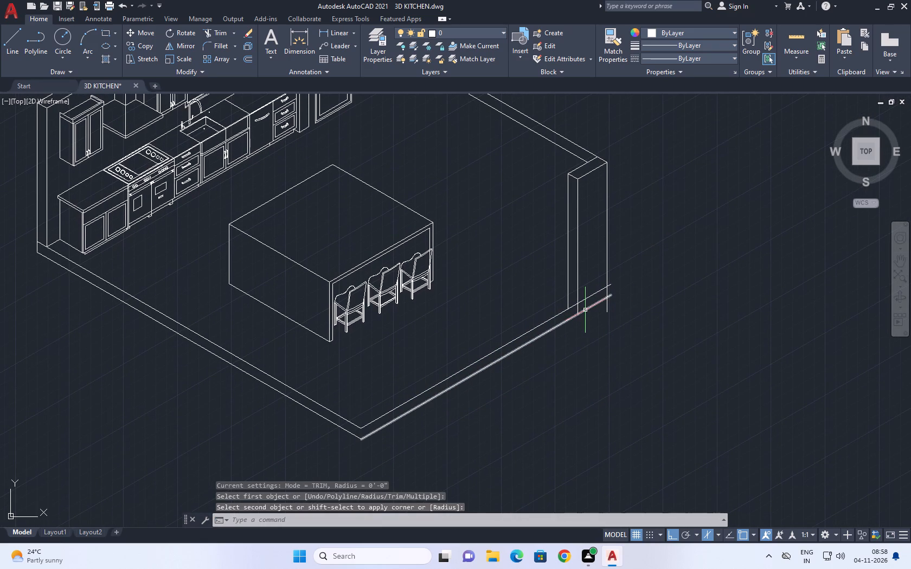
key(t)
key(r)
key(space)
scroll(608, 287, up, 2)
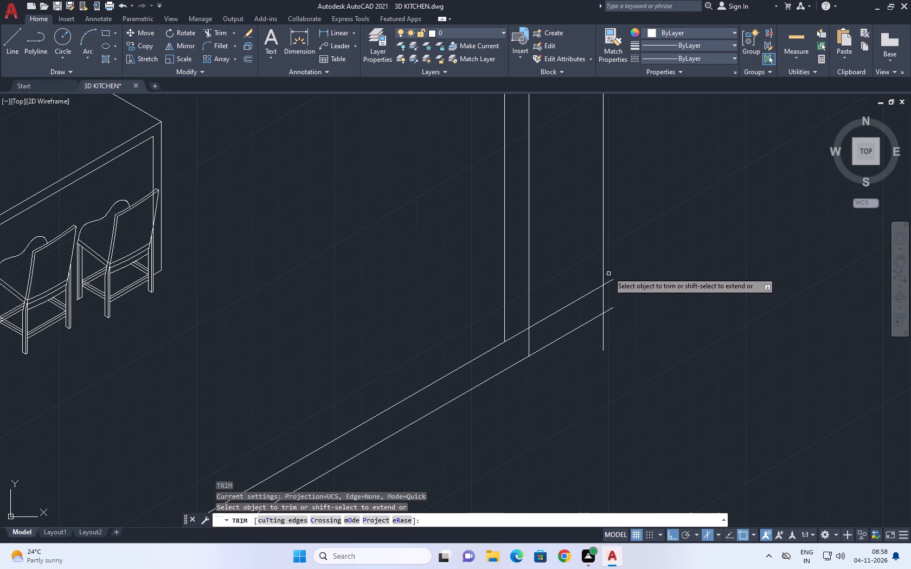
click(610, 267)
click(613, 337)
drag(630, 323, 620, 326)
click(549, 372)
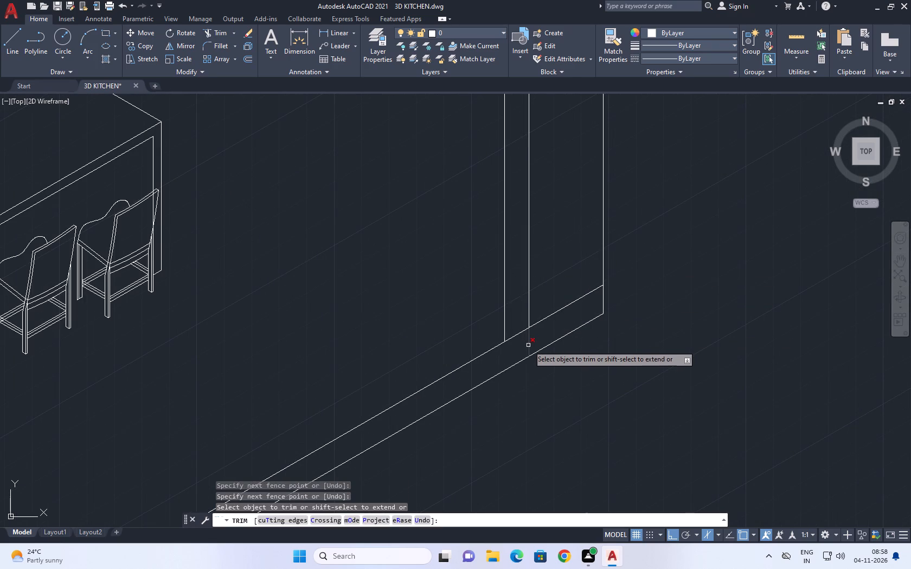
Undo the trim of the middle wall vertical's stub, and trim away the inner floor edge running across the far wall's end.
click(528, 345)
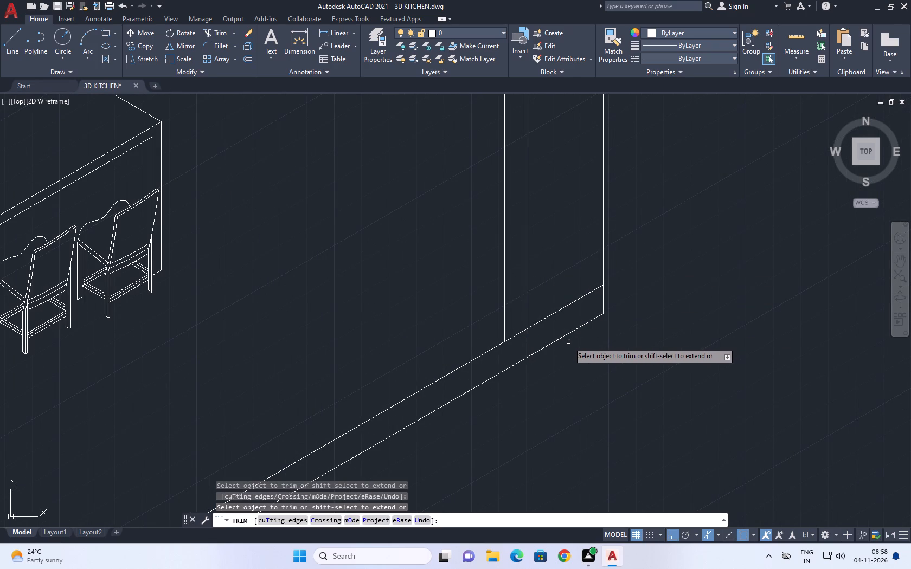
key(ctrl+z)
drag(563, 317, 562, 312)
click(554, 257)
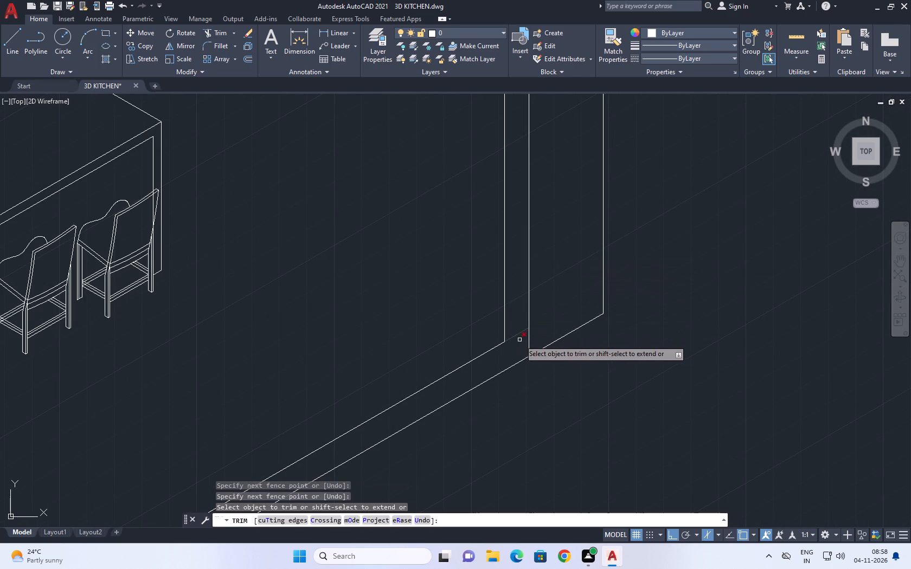
click(520, 331)
key(Escape)
Draw a line joining the bottom ends of the far wall's two inner verticals to close the wall's base.
text(L)
key(space)
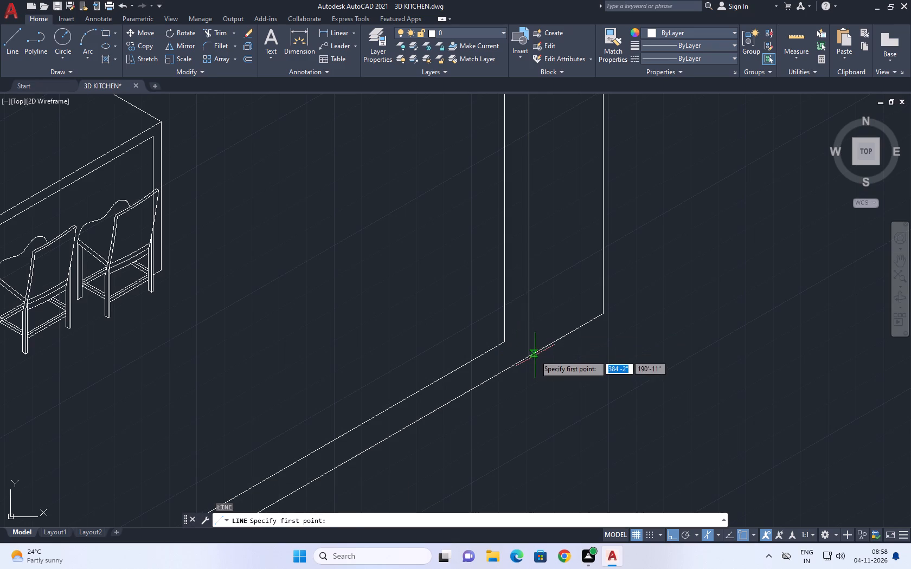
click(531, 354)
click(506, 340)
key(Escape)
scroll(564, 289, down, 3)
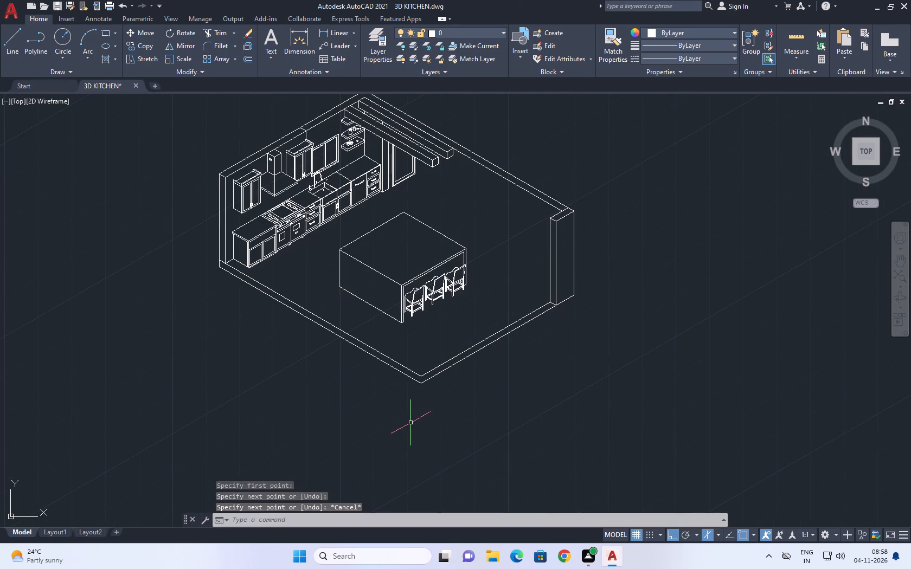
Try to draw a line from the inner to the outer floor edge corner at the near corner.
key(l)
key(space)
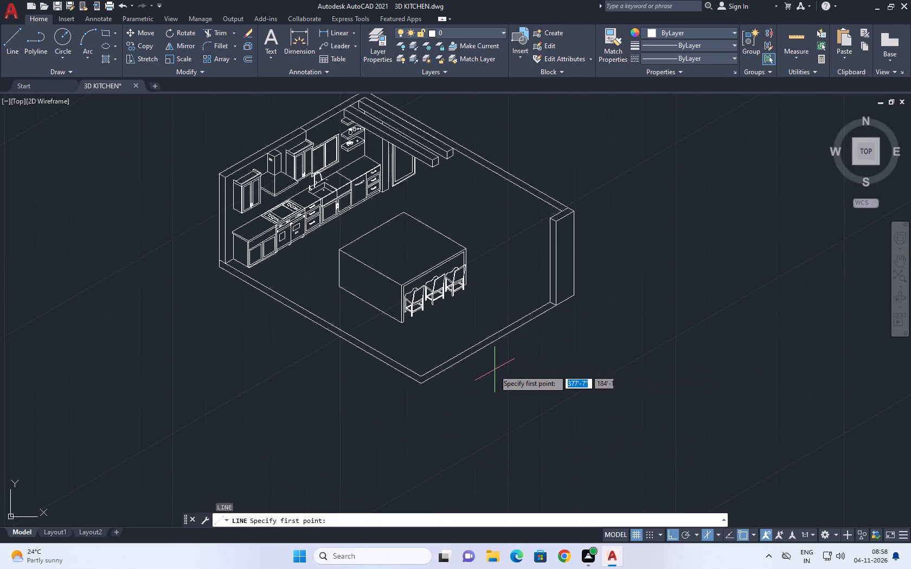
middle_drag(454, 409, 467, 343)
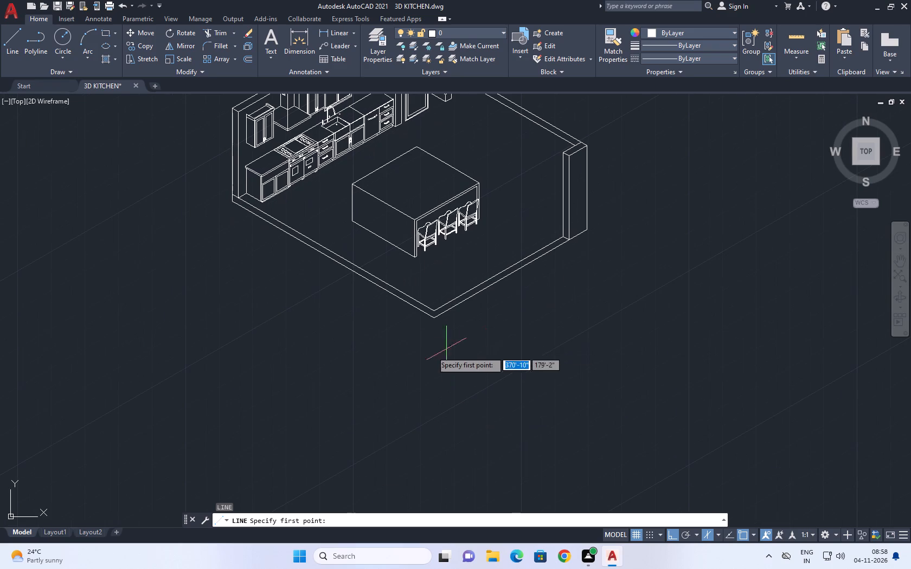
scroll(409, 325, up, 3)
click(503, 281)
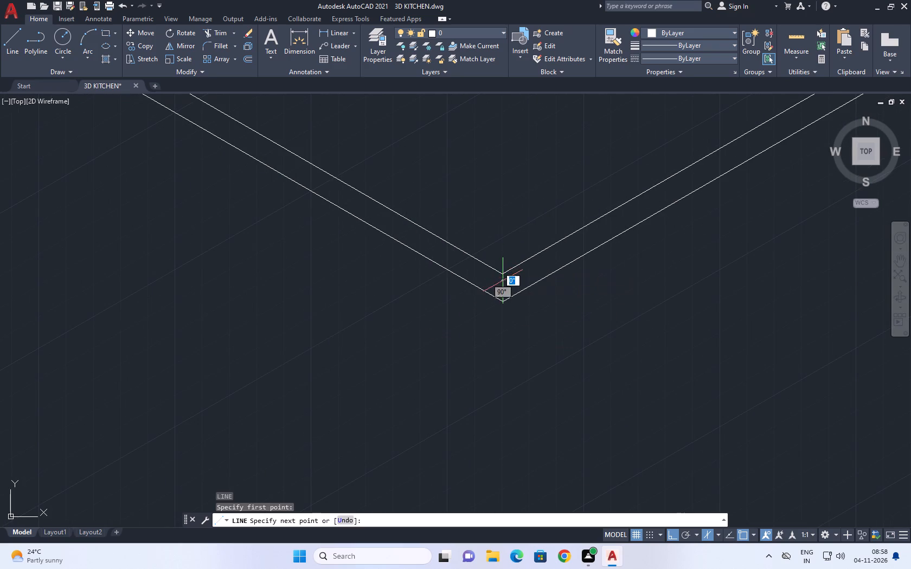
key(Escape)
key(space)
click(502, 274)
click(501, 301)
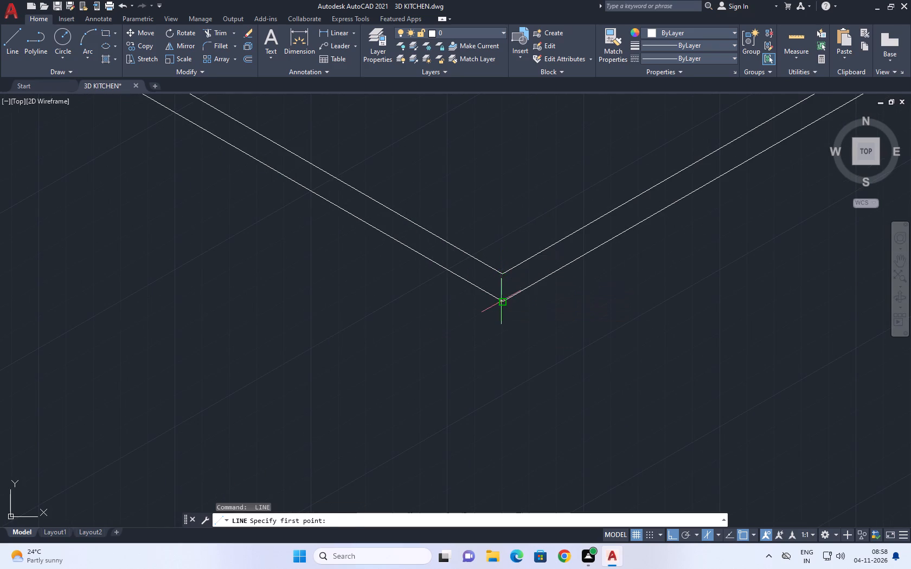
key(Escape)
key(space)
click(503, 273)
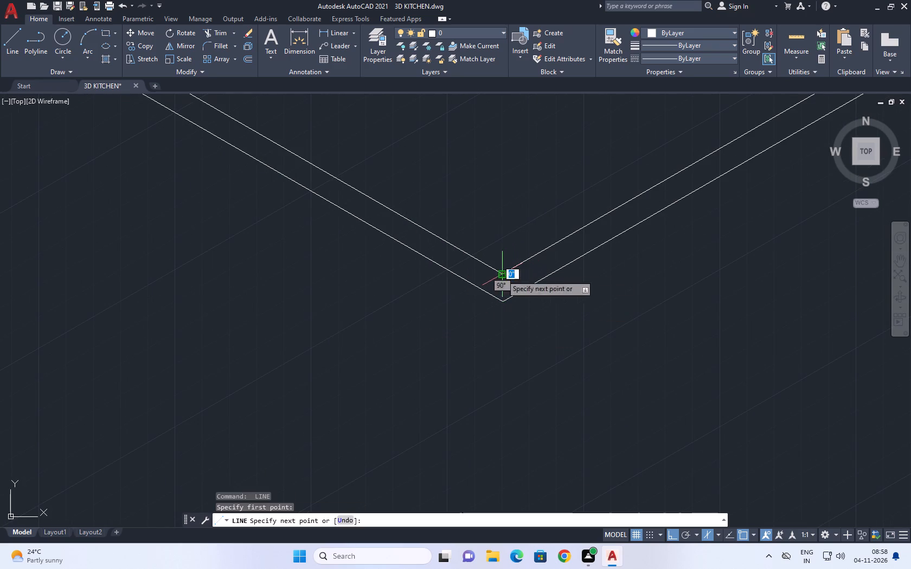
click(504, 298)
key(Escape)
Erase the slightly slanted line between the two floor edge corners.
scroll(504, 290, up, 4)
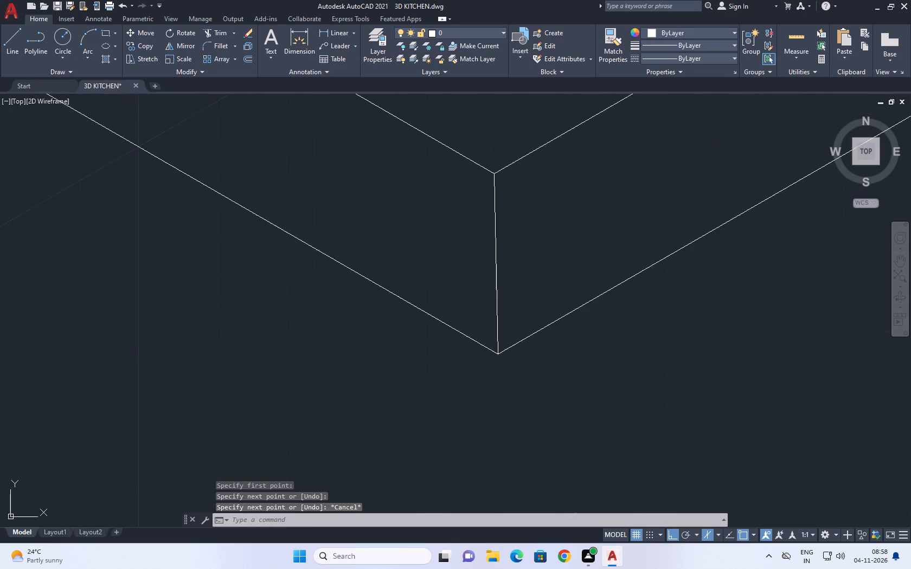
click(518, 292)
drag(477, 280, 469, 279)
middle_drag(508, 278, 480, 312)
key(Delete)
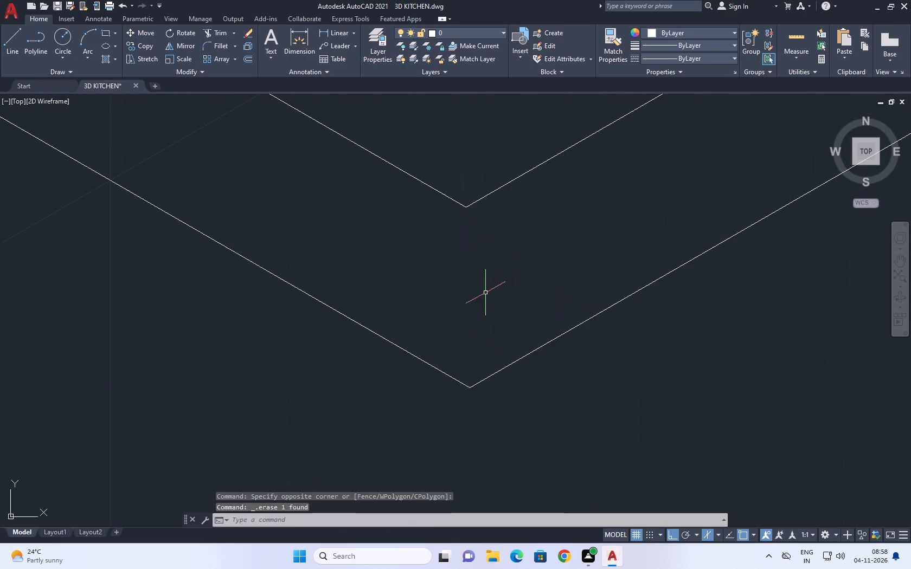
Draw an Ortho line straight up from the outer floor corner to well above the inner floor corner.
middle_drag(502, 281, 453, 306)
key(l)
key(space)
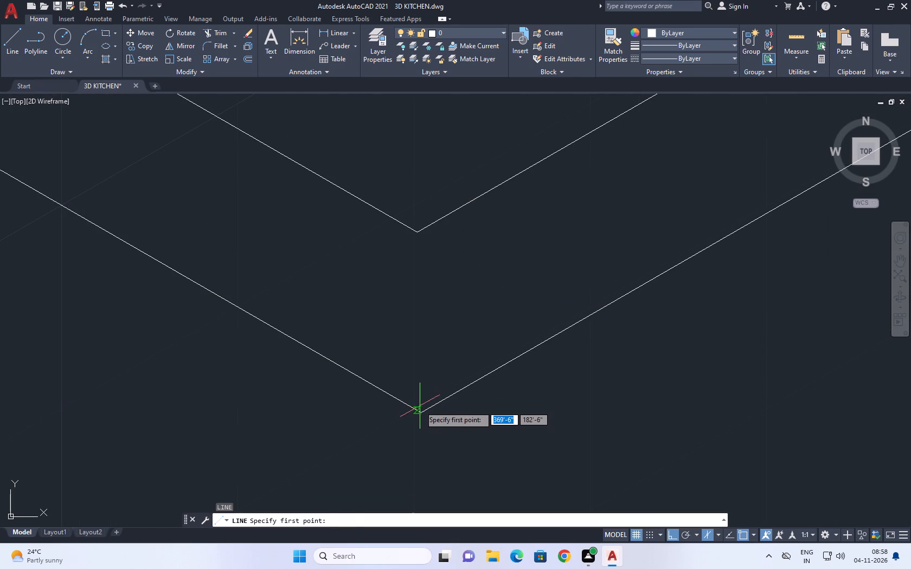
click(422, 412)
middle_drag(432, 129, 432, 243)
click(434, 191)
key(Escape)
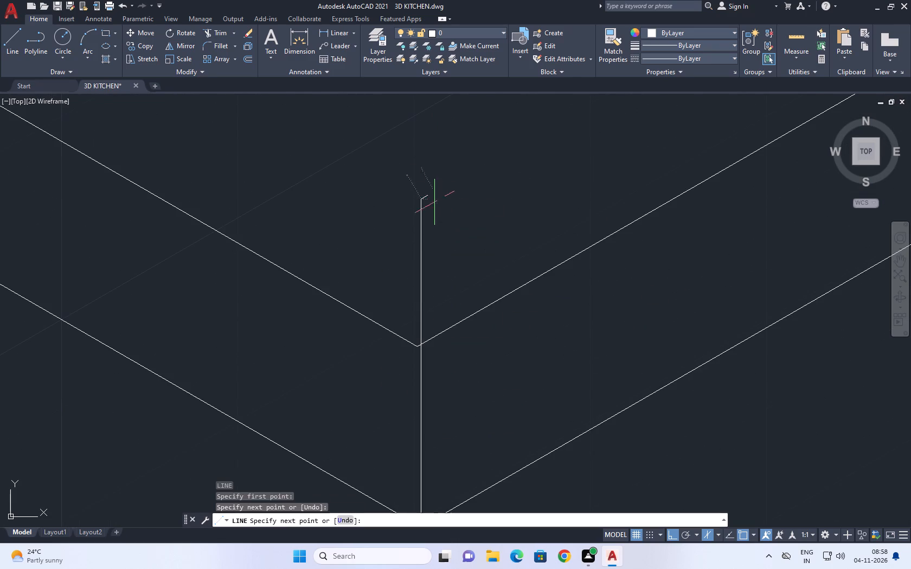
Trim the vertical corner line's excess above the inner floor edge.
key(t)
text(R)
key(space)
drag(458, 247, 413, 258)
click(353, 245)
scroll(461, 224, down, 6)
key(Escape)
Inspect the overall kitchen drawing, including the closed floor slab, far wall, table and ceiling beams.
scroll(465, 213, down, 5)
scroll(506, 167, up, 1)
middle_drag(501, 187, 487, 227)
middle_drag(447, 200, 513, 273)
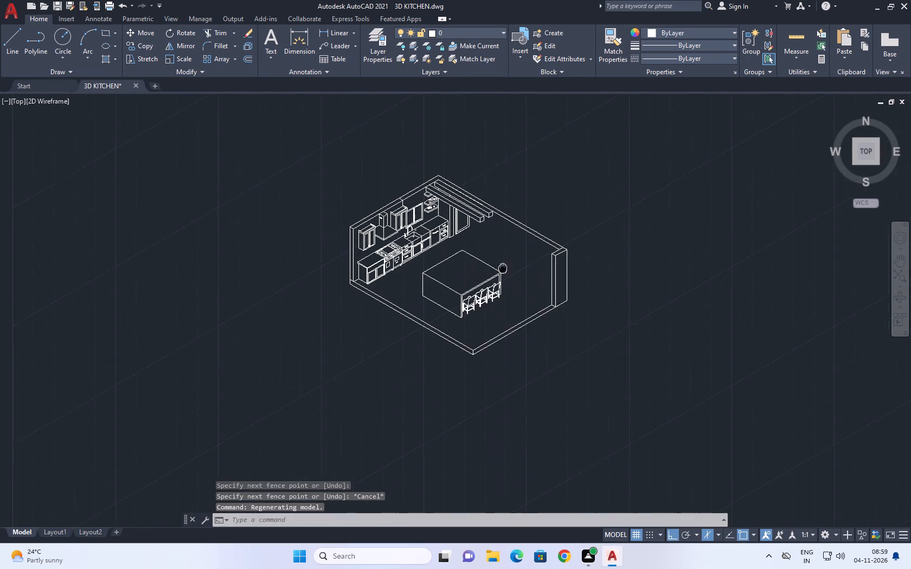
middle_drag(513, 273, 572, 277)
middle_drag(614, 311, 570, 306)
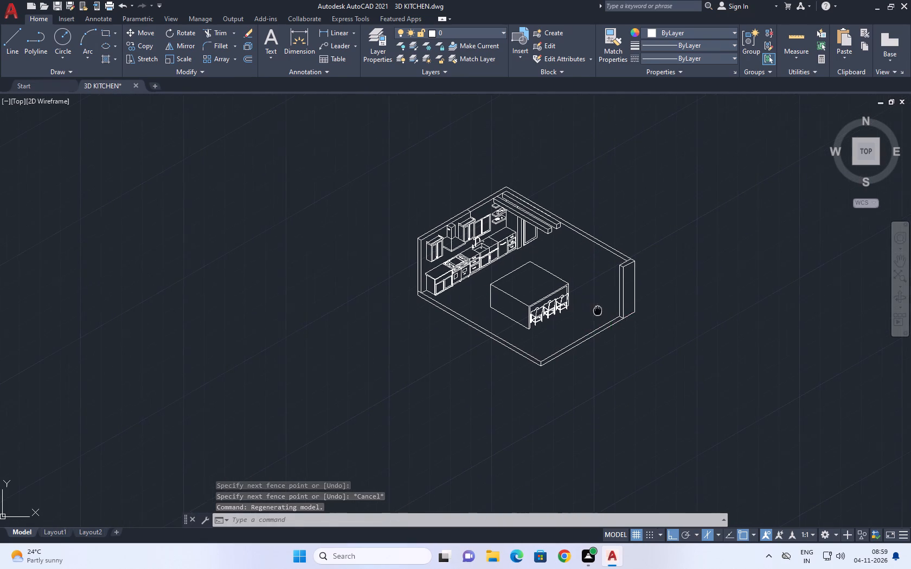
middle_drag(570, 306, 492, 295)
scroll(477, 283, up, 2)
middle_drag(524, 236, 551, 272)
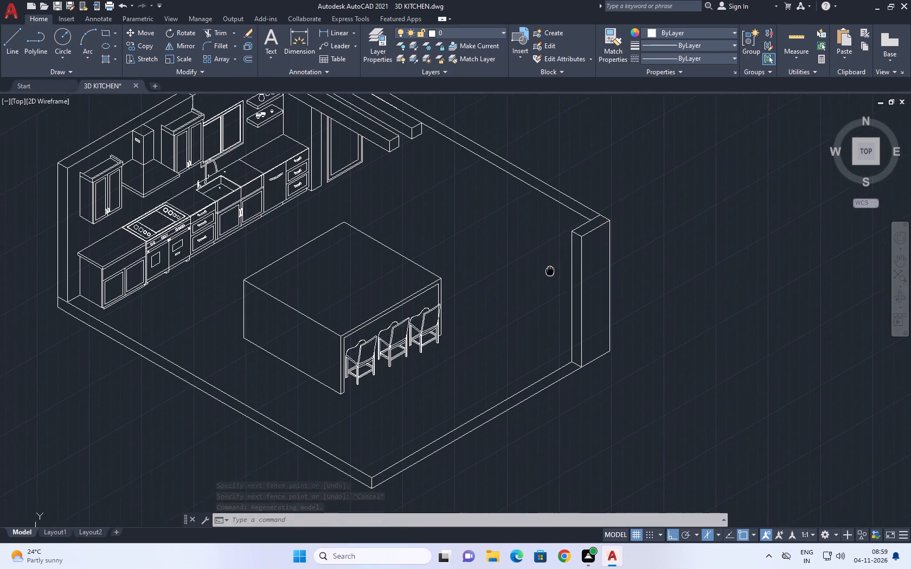
middle_drag(551, 272, 562, 283)
middle_drag(567, 262, 566, 268)
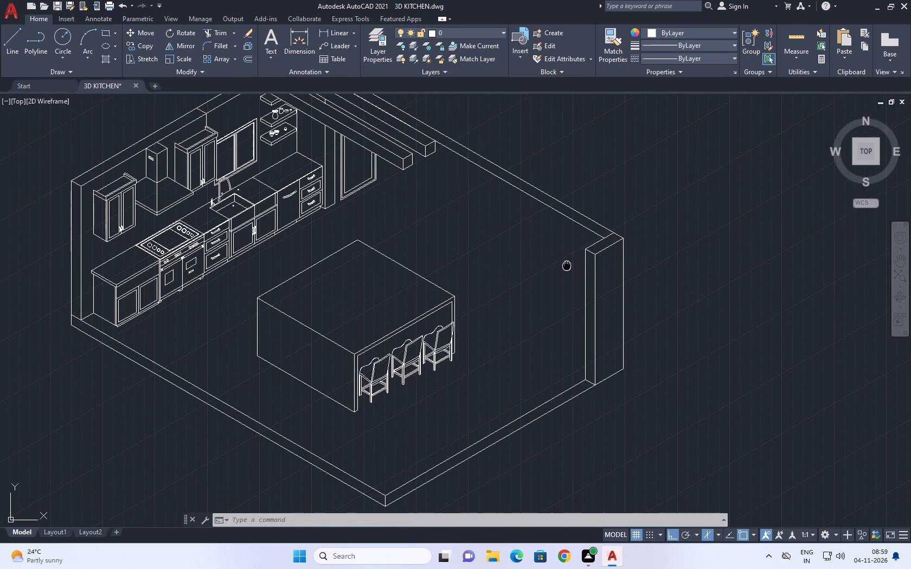
middle_drag(566, 268, 557, 270)
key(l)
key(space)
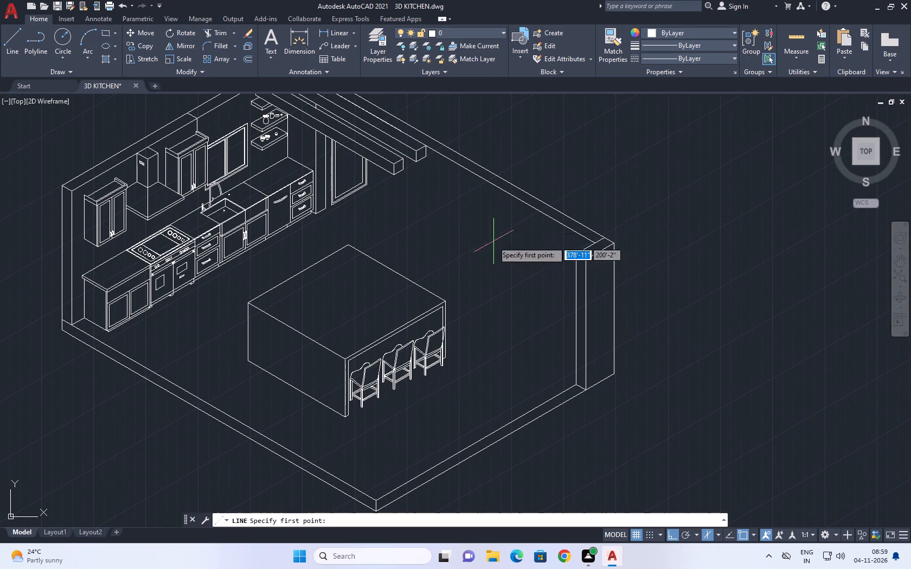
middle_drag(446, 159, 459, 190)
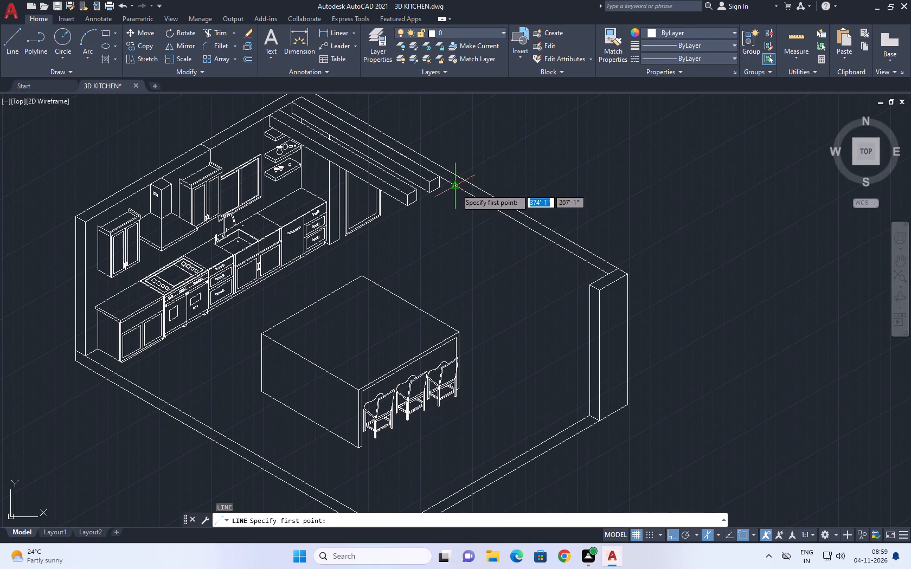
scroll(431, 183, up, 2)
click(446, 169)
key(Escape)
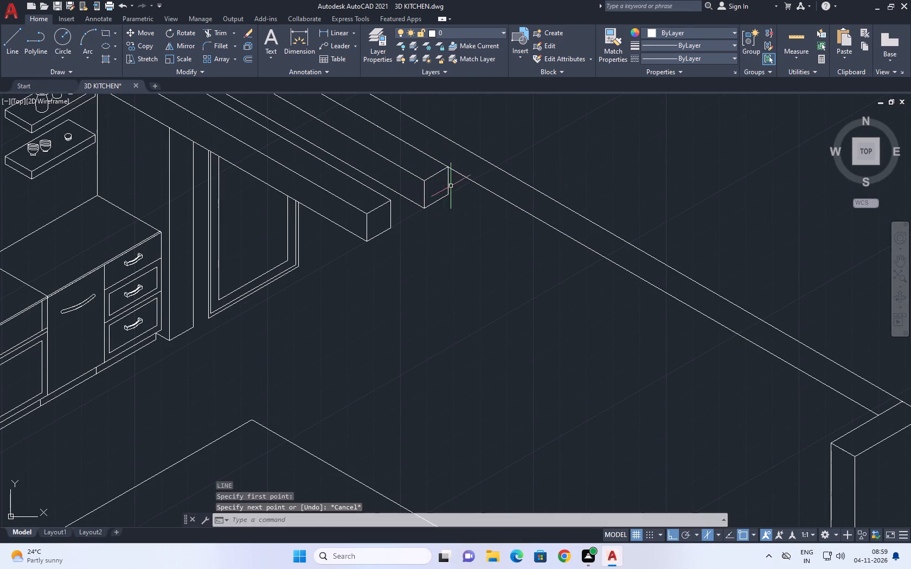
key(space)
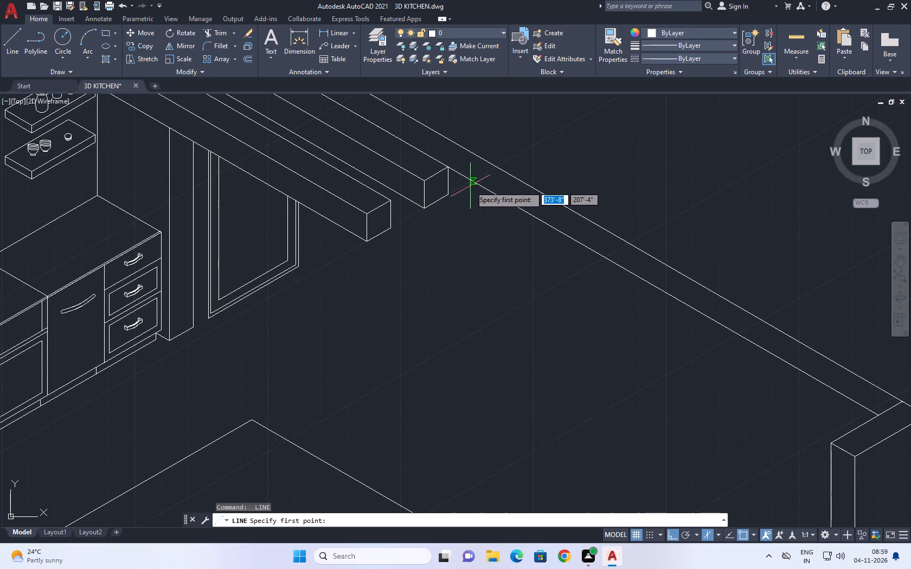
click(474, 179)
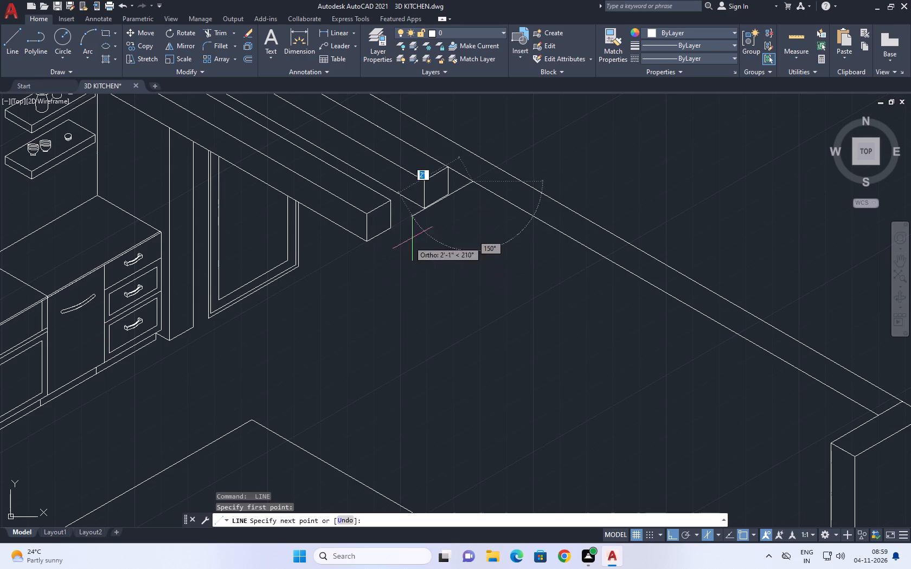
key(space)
Draw the ledge's end face beside the beam ends: outward from the inner wall edge, 4.5 up, and back past the wall edge.
key(space)
click(479, 185)
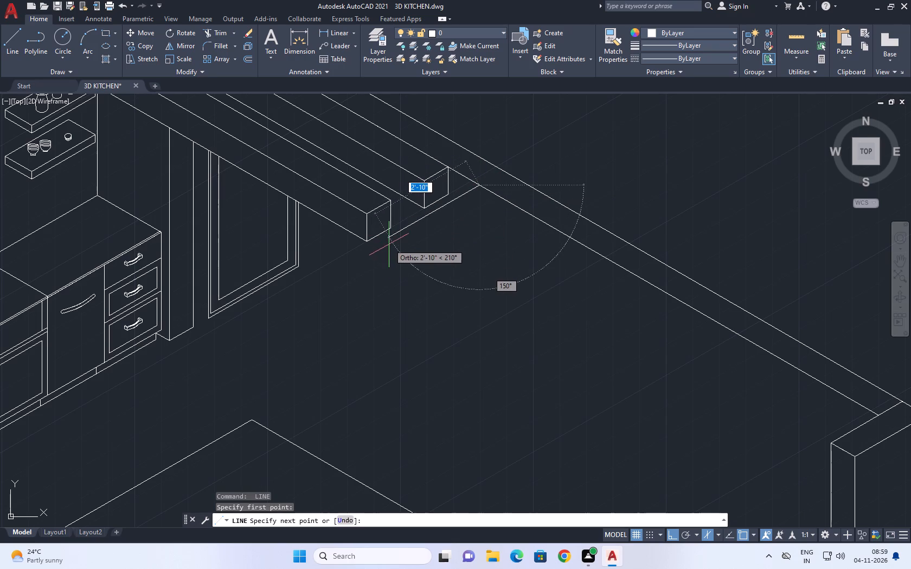
click(375, 247)
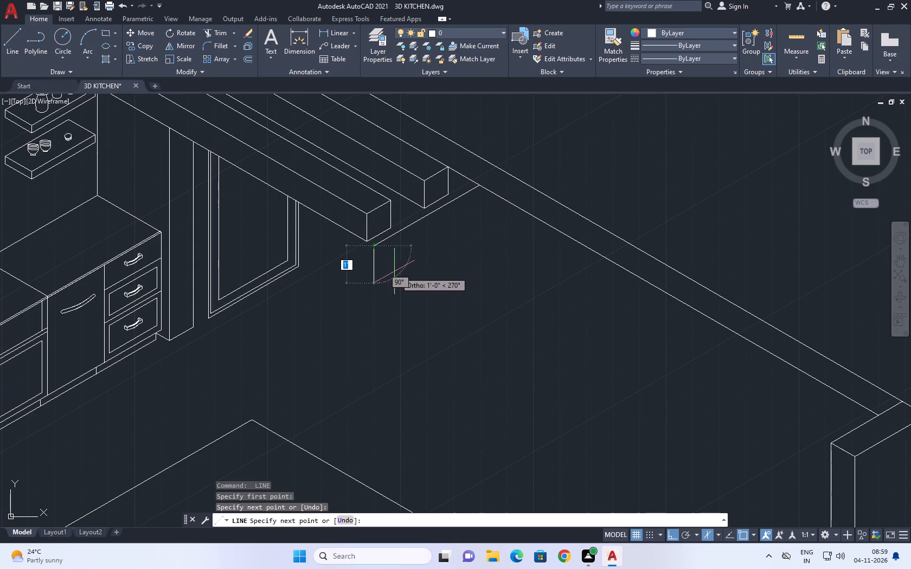
scroll(384, 232, up, 2)
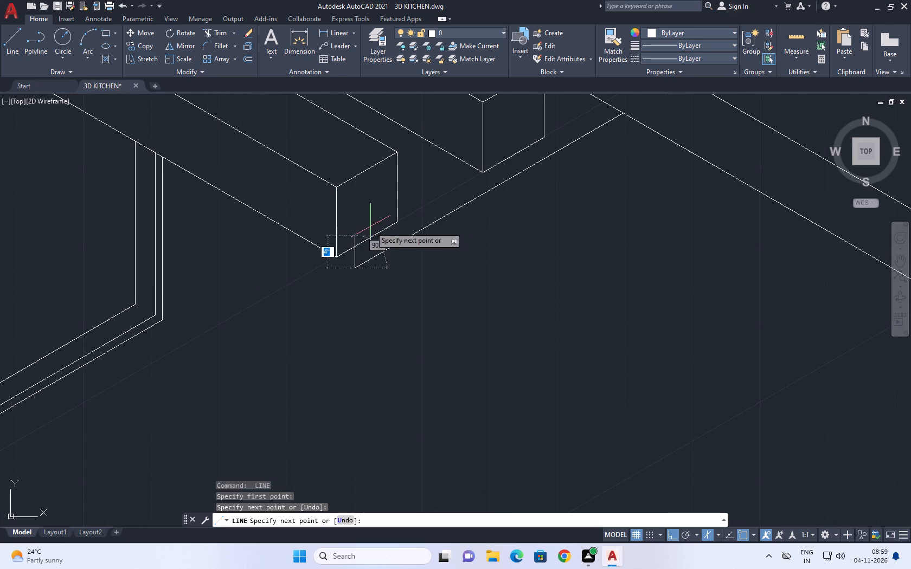
click(355, 223)
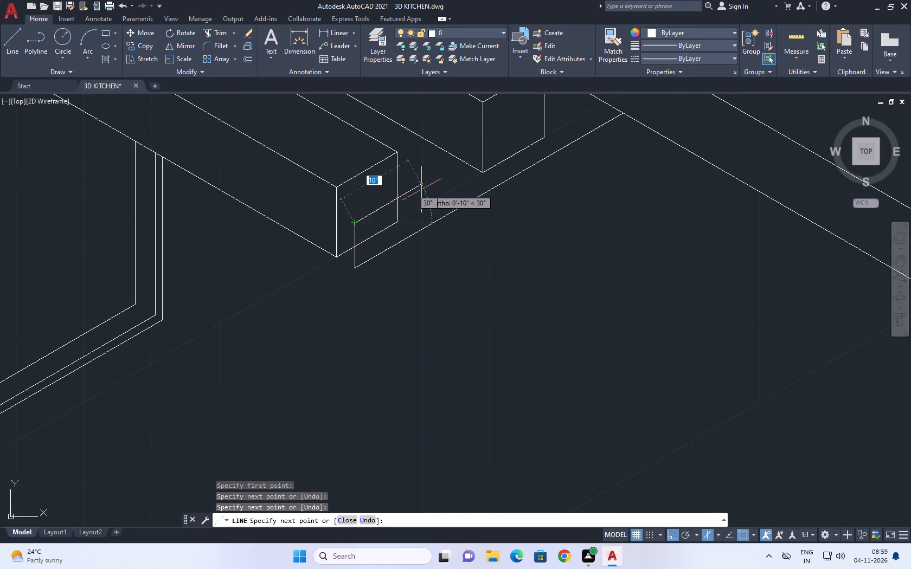
key(ctrl+z)
key(ctrl+z)
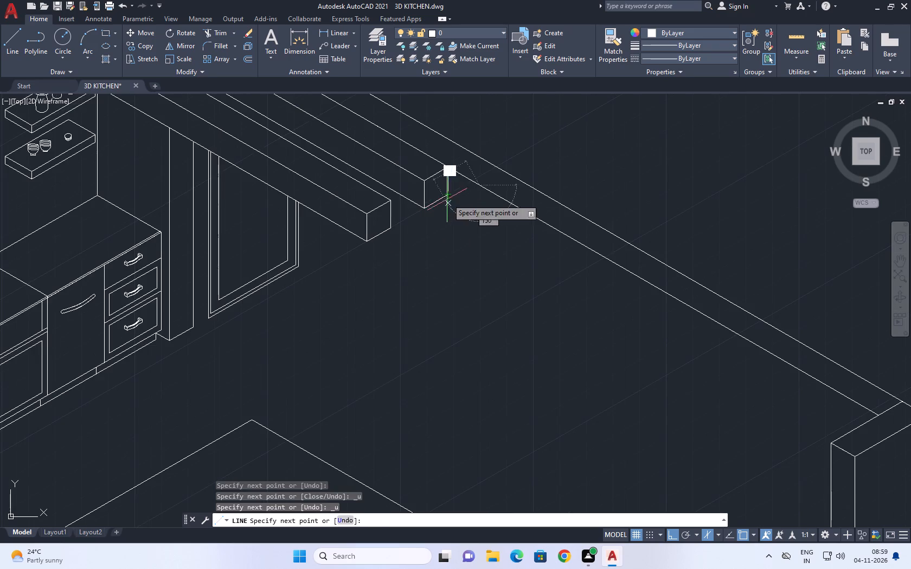
scroll(419, 222, up, 2)
click(396, 228)
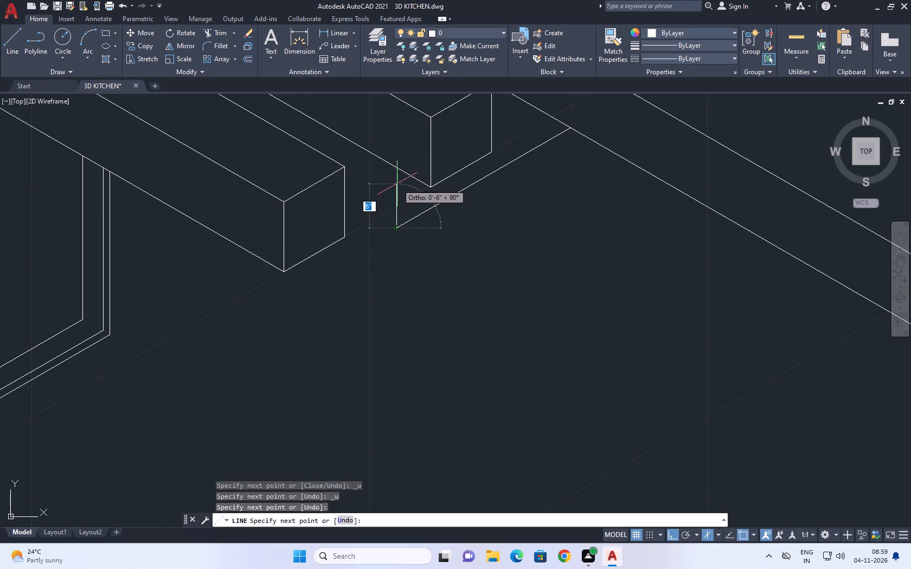
text(4.)
key(5)
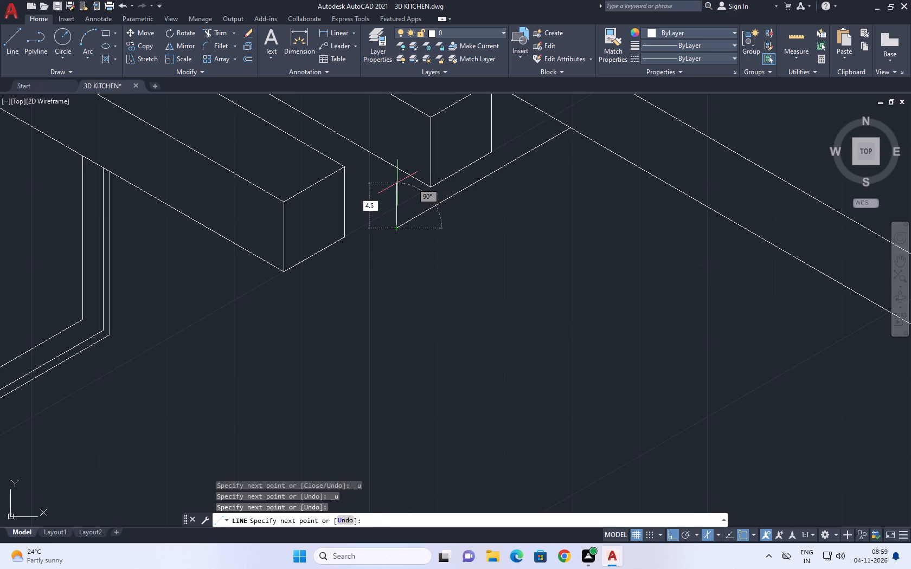
key(Return)
click(551, 107)
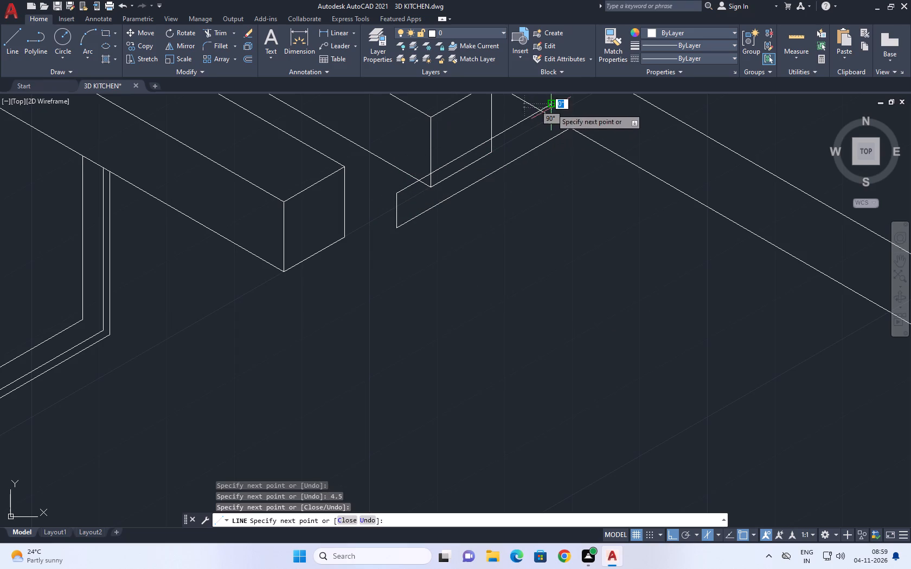
key(Escape)
Trim the beam edges hidden behind the ledge's end face and the upper line's excess beyond the inner wall edge.
middle_drag(546, 125, 559, 189)
key(t)
key(r)
key(space)
click(514, 210)
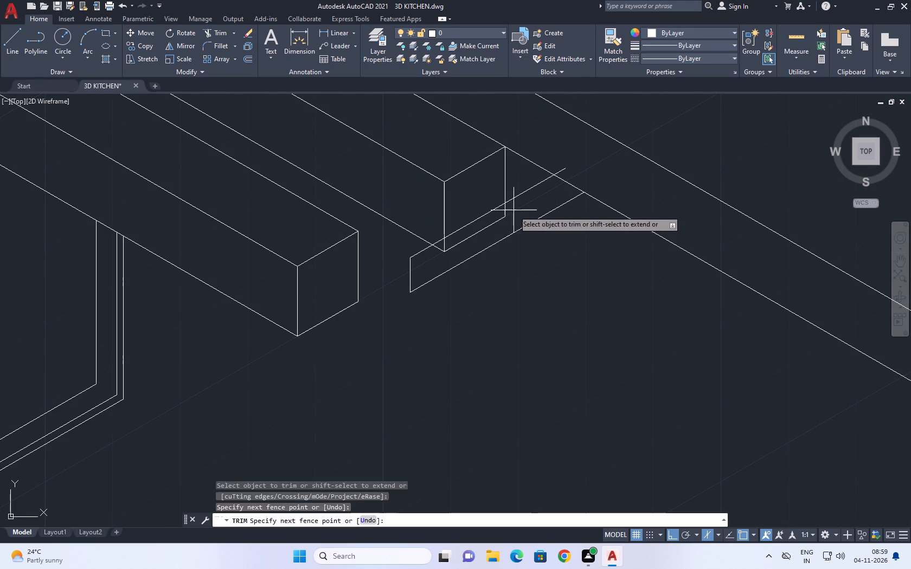
click(439, 251)
click(447, 248)
click(458, 248)
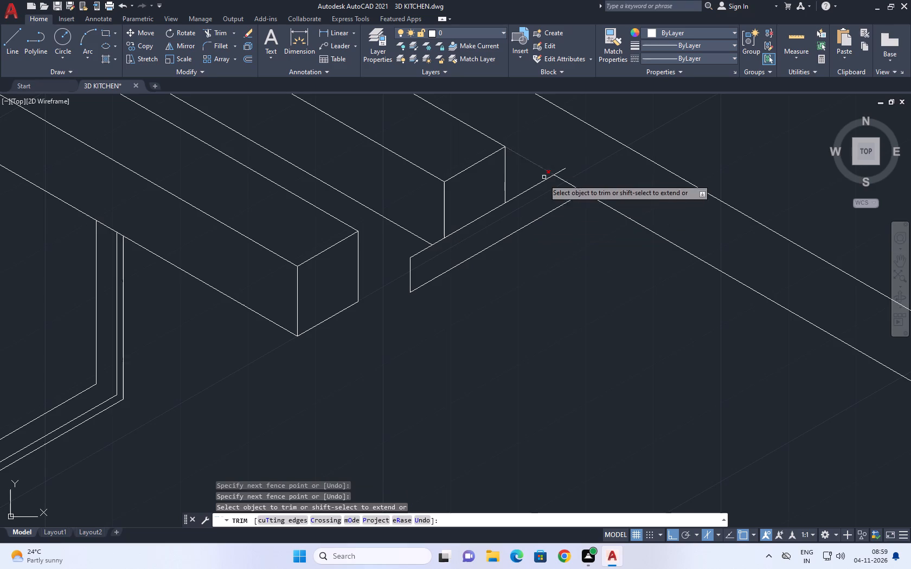
click(557, 173)
key(Escape)
Draw a vertical line from where the end face's upper edge meets the wall down past its lower edge.
scroll(563, 205, up, 1)
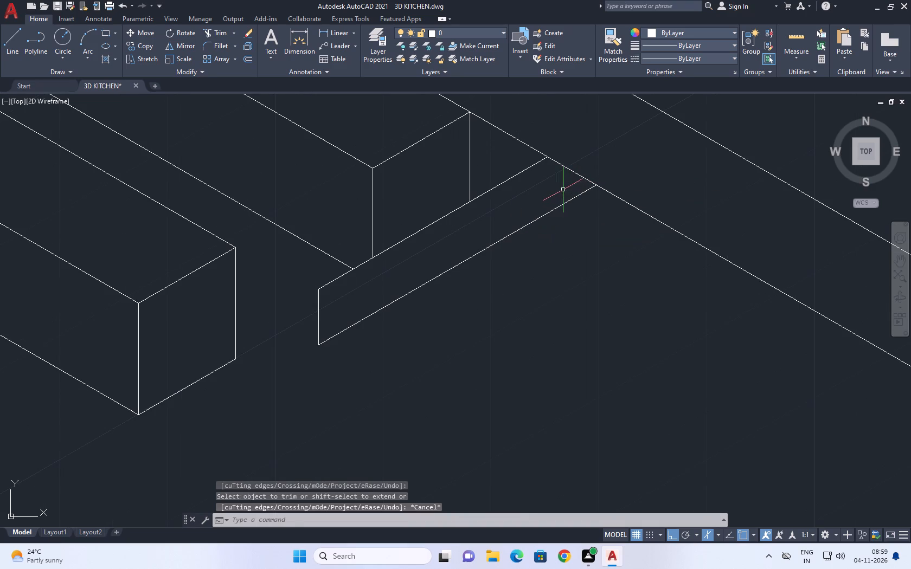
key(l)
key(space)
click(546, 158)
click(557, 240)
key(Escape)
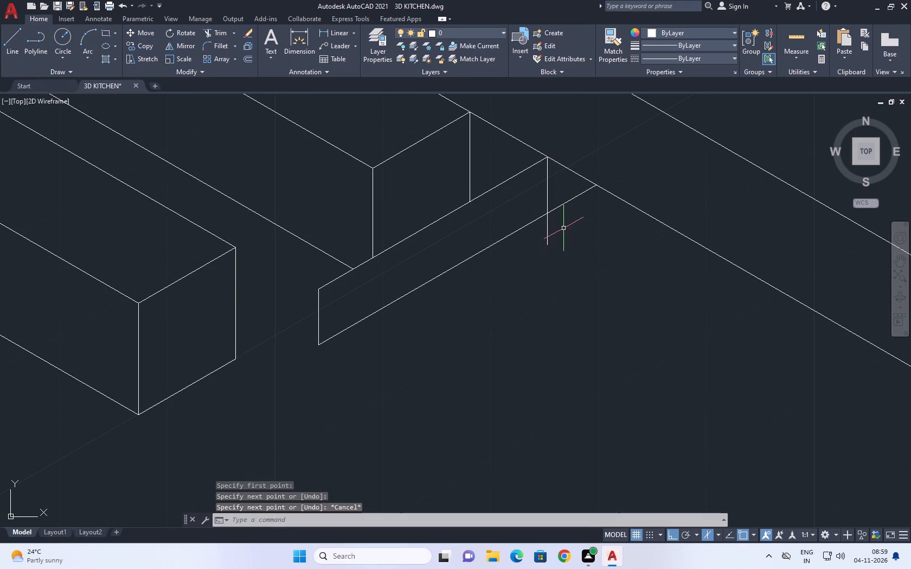
Trim the end face's lower edge beyond the vertical line and the vertical line's excess below it.
key(t)
key(r)
key(space)
click(563, 208)
click(549, 226)
drag(584, 182, 581, 190)
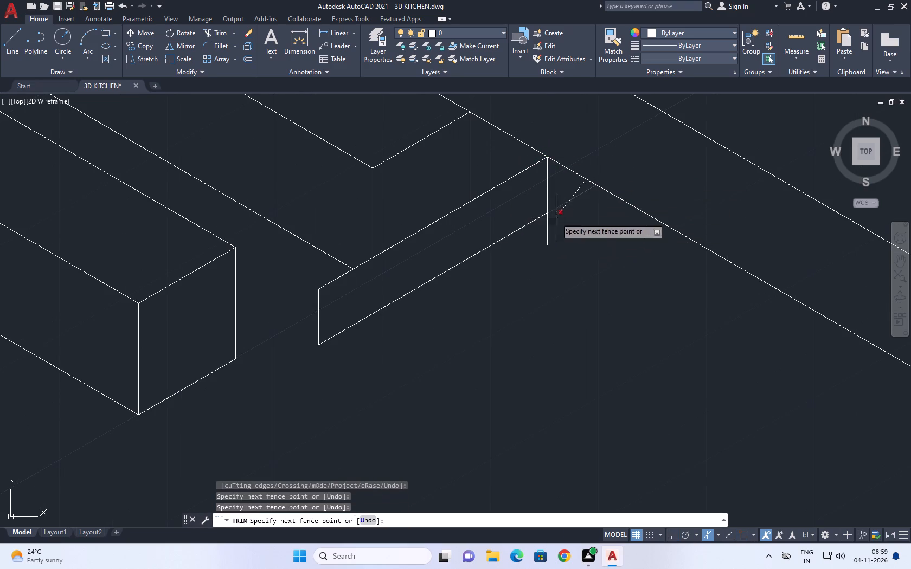
click(535, 242)
key(Escape)
Draw the ledge's long lower edge parallel to the wall from its outer bottom corner, then return across both wall edges.
scroll(558, 214, down, 3)
middle_drag(555, 258, 537, 177)
middle_drag(497, 179, 432, 160)
key(l)
key(space)
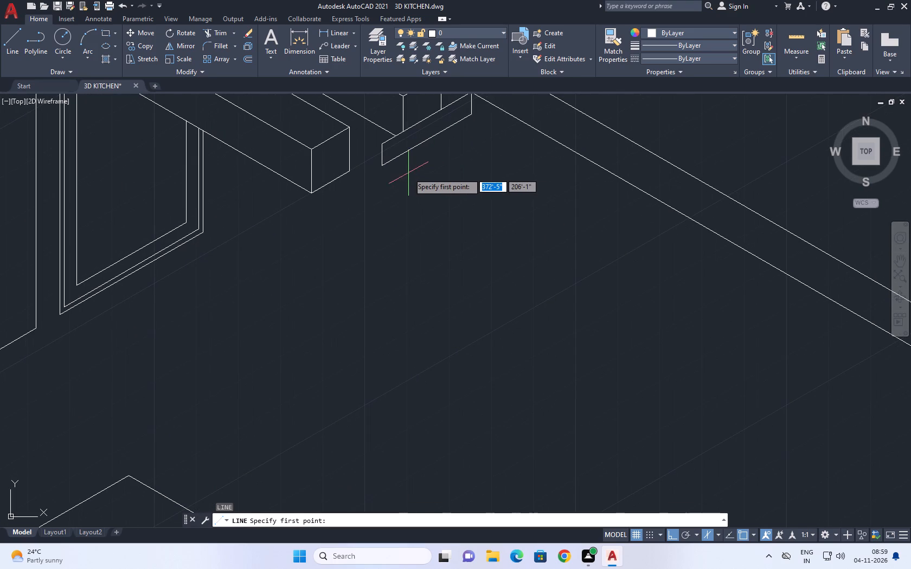
click(384, 165)
scroll(476, 201, down, 1)
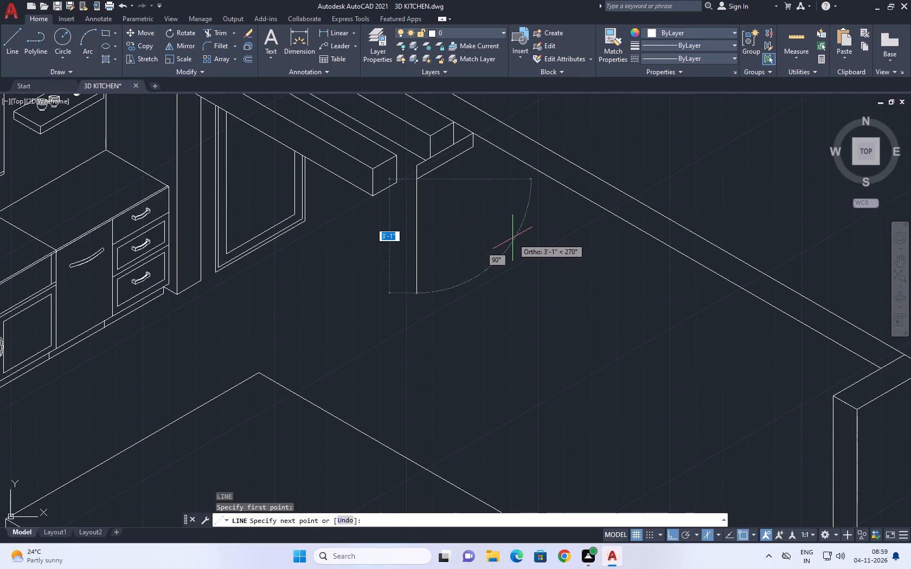
key(F5)
middle_drag(588, 275, 474, 223)
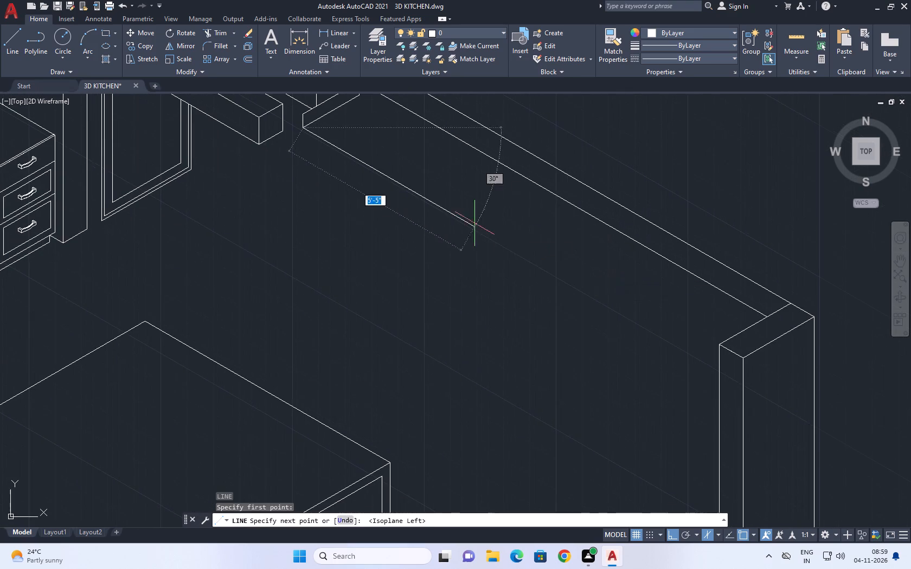
click(518, 260)
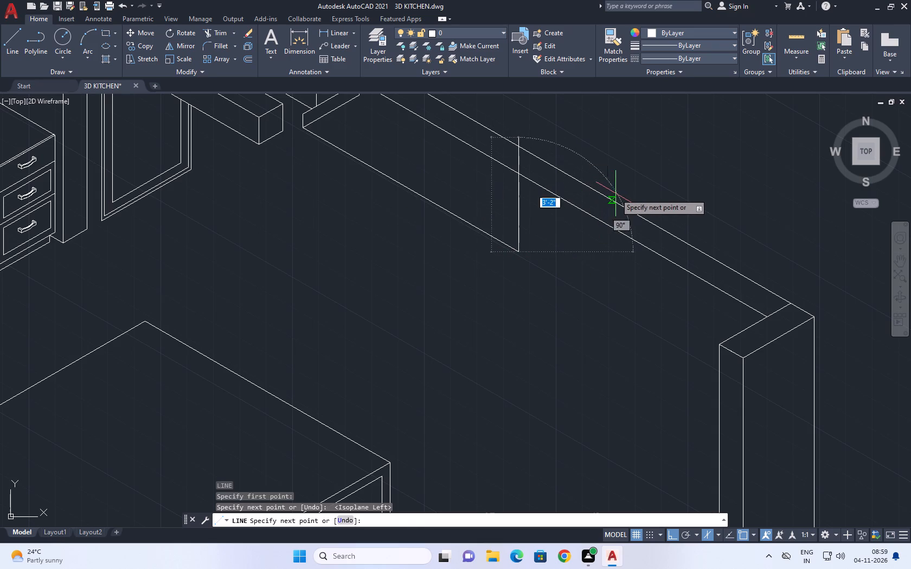
key(F5)
click(640, 189)
key(Escape)
Draw the ledge's long upper edge from its outer top corner, parallel to the lower edge and ending near the far corner.
middle_drag(507, 212, 519, 242)
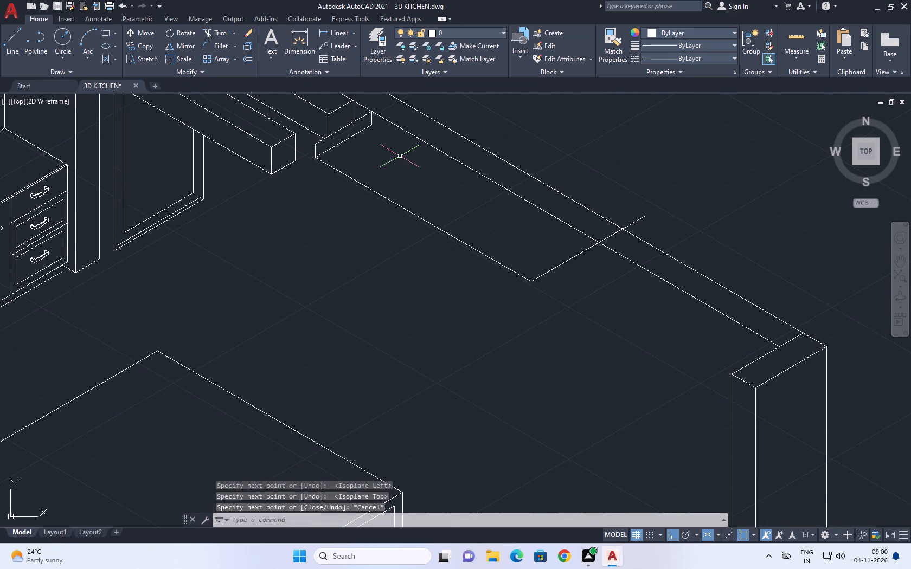
key(l)
key(space)
click(315, 143)
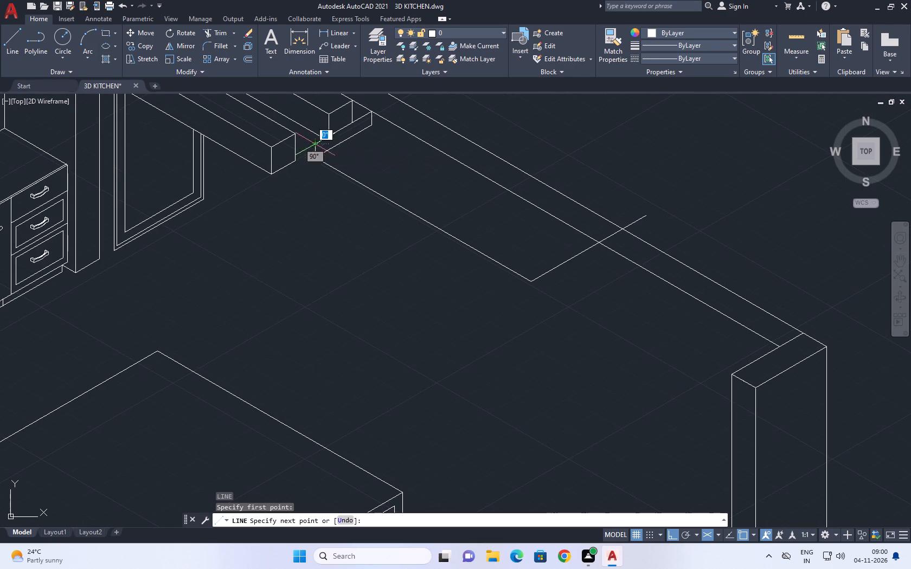
click(527, 266)
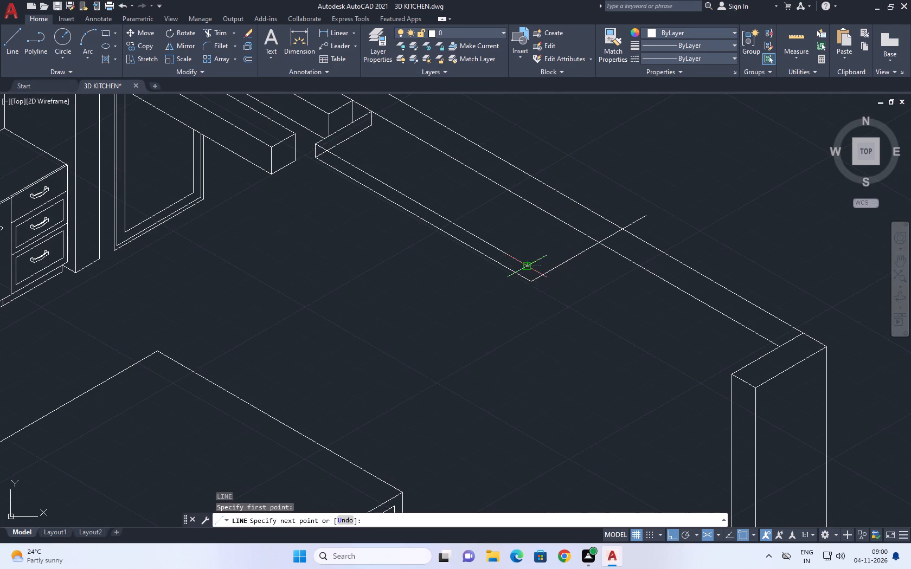
key(space)
Draw a vertical Ortho line up from the ledge's far bottom corner to above the long upper edge.
key(space)
scroll(531, 281, up, 2)
drag(529, 283, 529, 275)
click(524, 209)
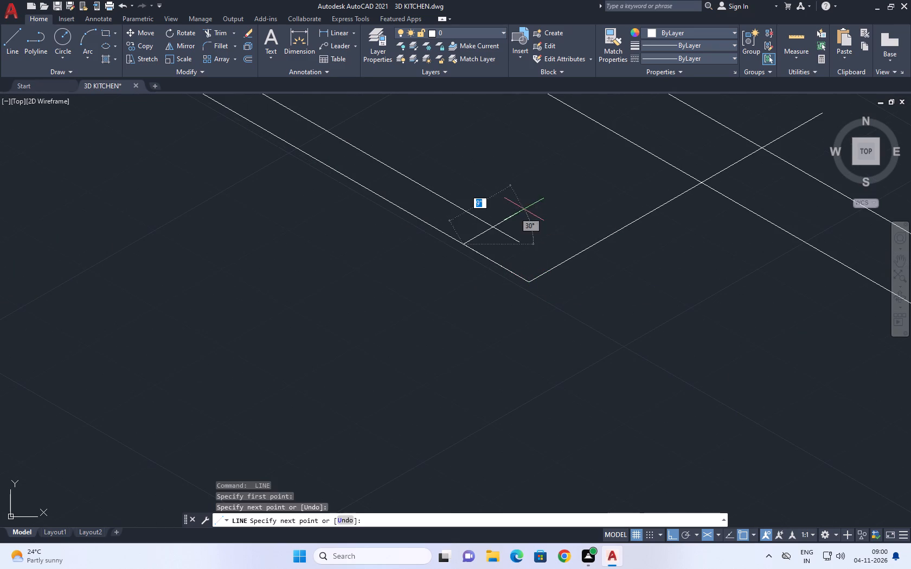
key(ctrl+z)
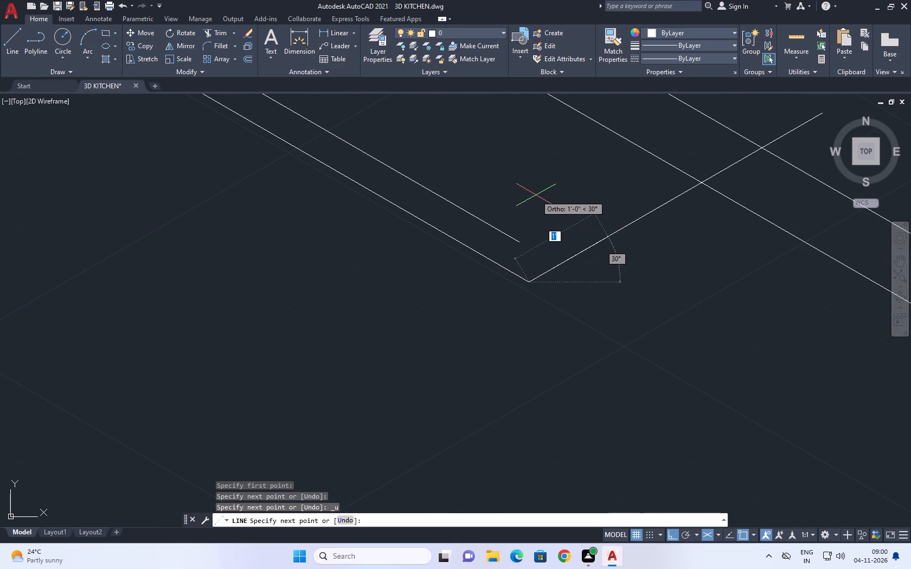
key(F5)
click(530, 193)
key(space)
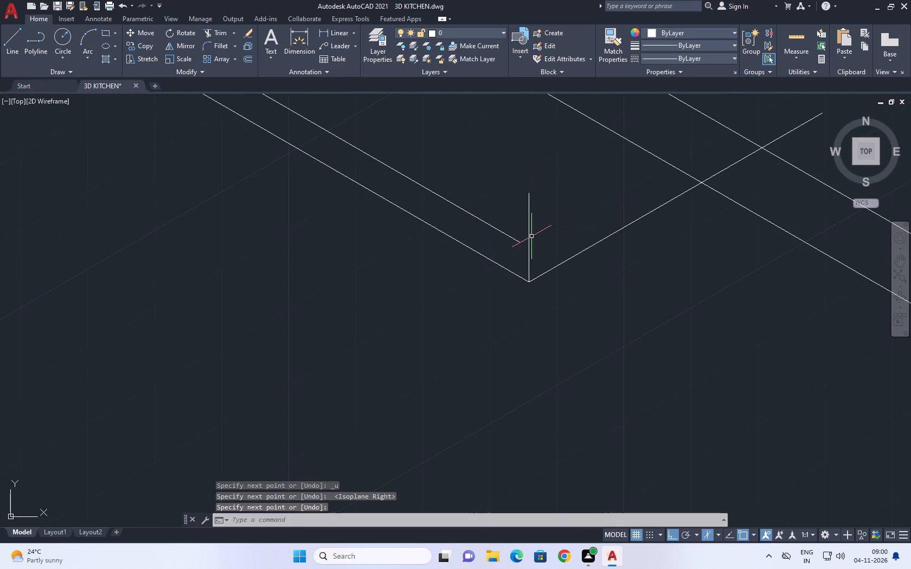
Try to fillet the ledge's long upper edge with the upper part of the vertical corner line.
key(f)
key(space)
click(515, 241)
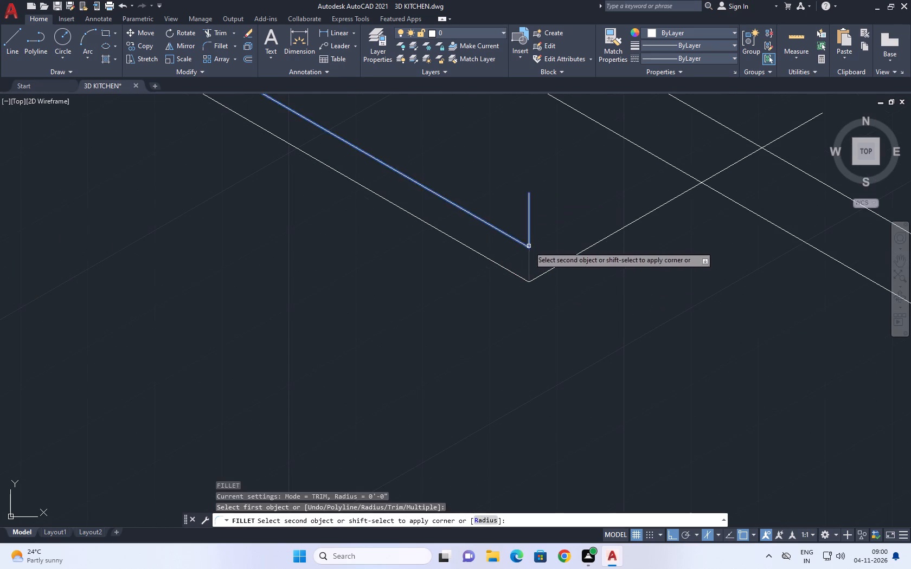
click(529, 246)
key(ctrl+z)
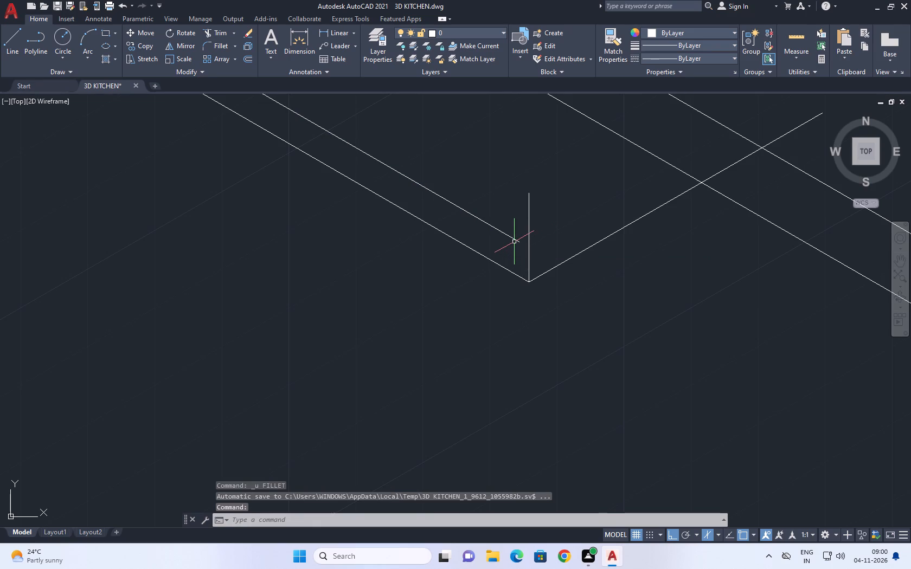
Fillet the lower part of the vertical corner line and the ledge's long upper edge into a sharp corner.
key(f)
key(space)
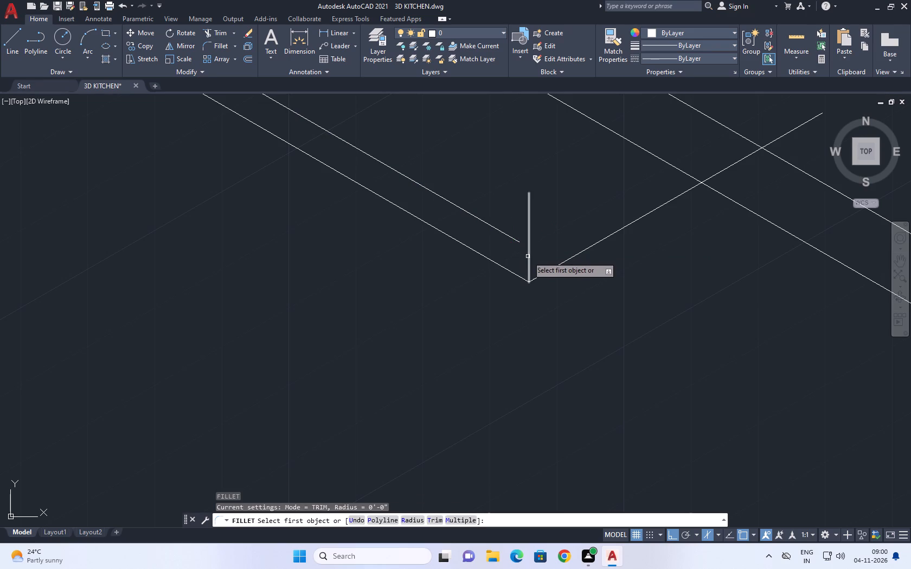
click(529, 257)
click(516, 241)
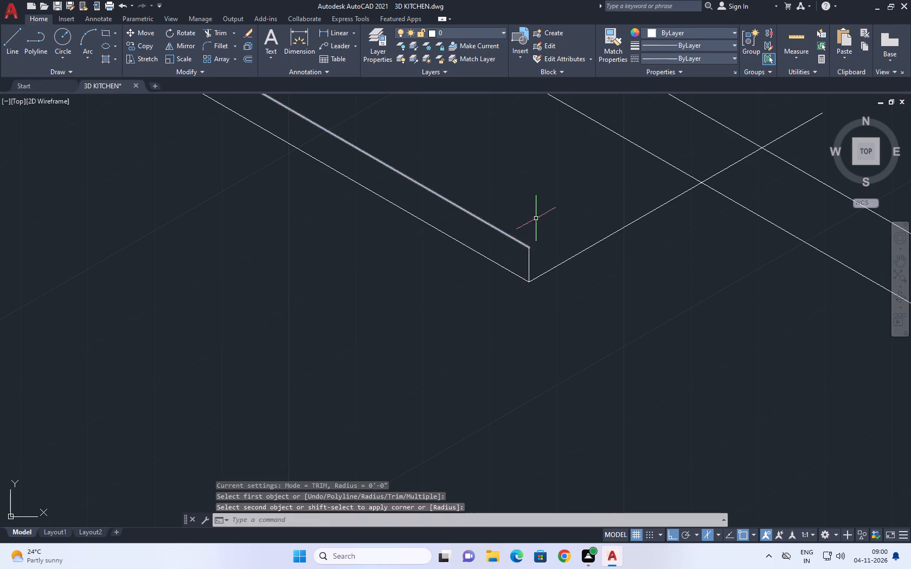
Draw the ledge's far-end upper edge from the filleted corner across both wall edges, parallel to the far-end lower edge.
middle_drag(533, 202, 443, 227)
key(l)
key(space)
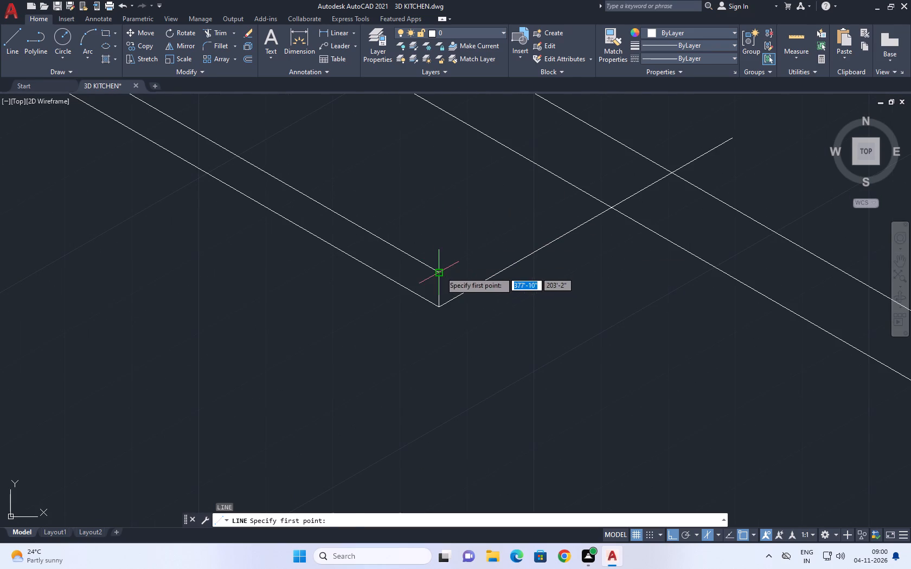
click(440, 271)
middle_drag(528, 230, 416, 257)
scroll(484, 250, down, 3)
click(514, 225)
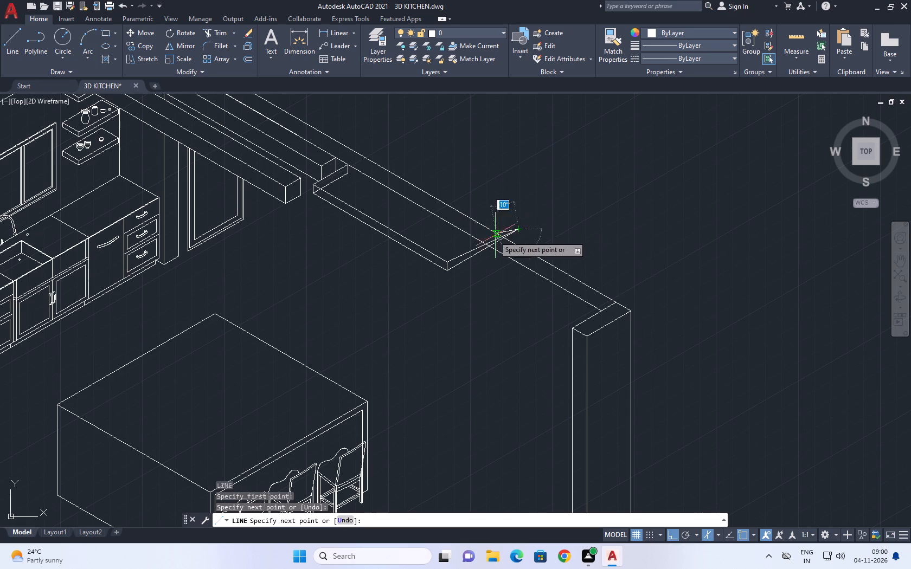
key(ctrl+z)
scroll(496, 234, up, 3)
click(511, 201)
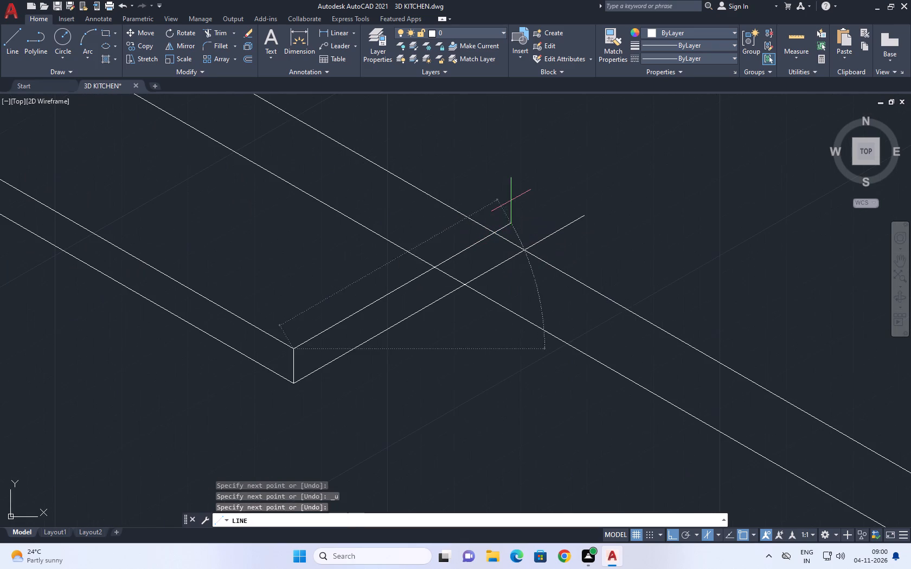
key(space)
Draw a vertical line from where the far-end upper edge meets the inner wall edge down past the lower edge.
key(l)
key(space)
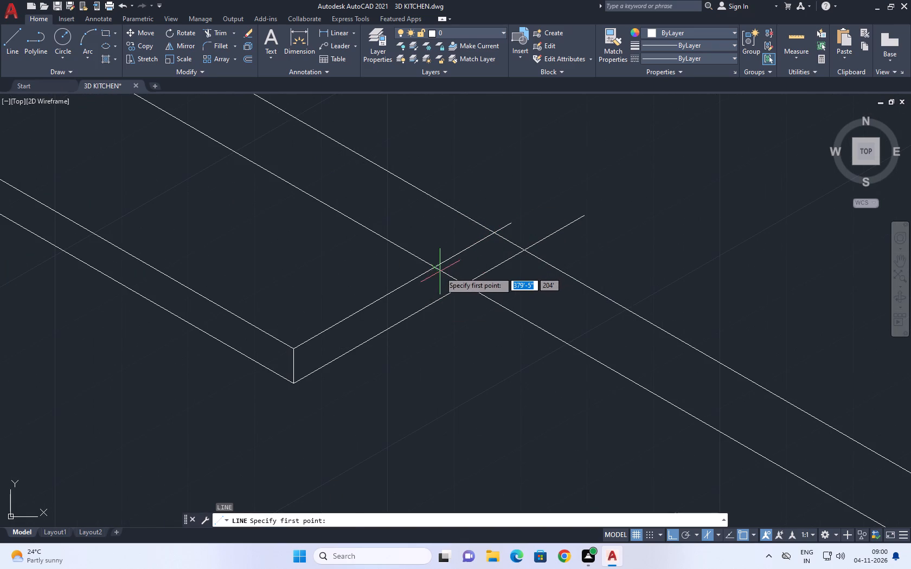
click(437, 269)
click(444, 316)
key(Escape)
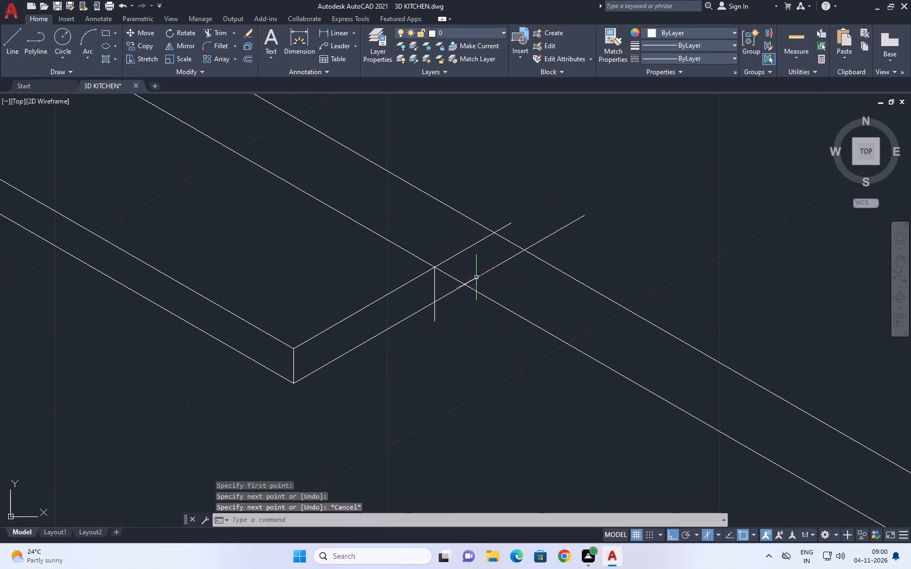
Trim the far-end lower edge between the vertical line and the wall, and the vertical line's excess below it.
key(t)
key(r)
key(space)
click(440, 289)
click(446, 310)
drag(441, 308, 437, 313)
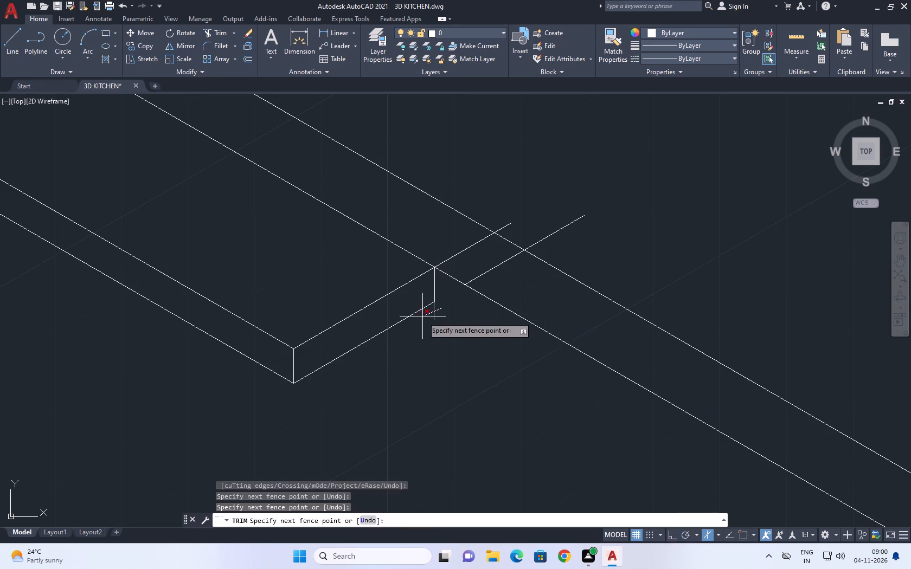
click(420, 318)
Trim the remaining far-end line pieces that cross the wall's top and extend beyond its outer edge.
drag(448, 250, 457, 253)
click(514, 287)
click(502, 223)
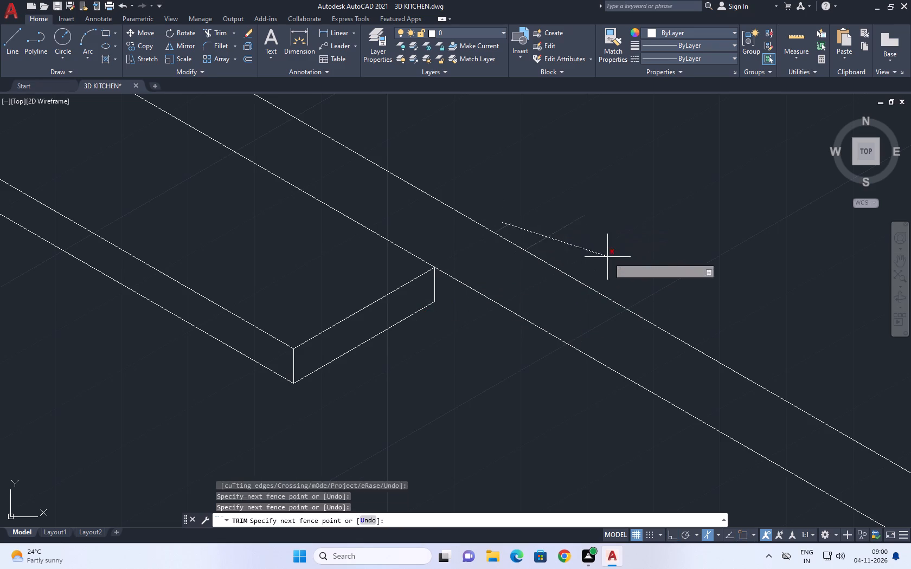
click(608, 257)
scroll(541, 217, down, 6)
scroll(558, 231, up, 1)
key(Escape)
scroll(509, 238, up, 2)
scroll(556, 174, down, 3)
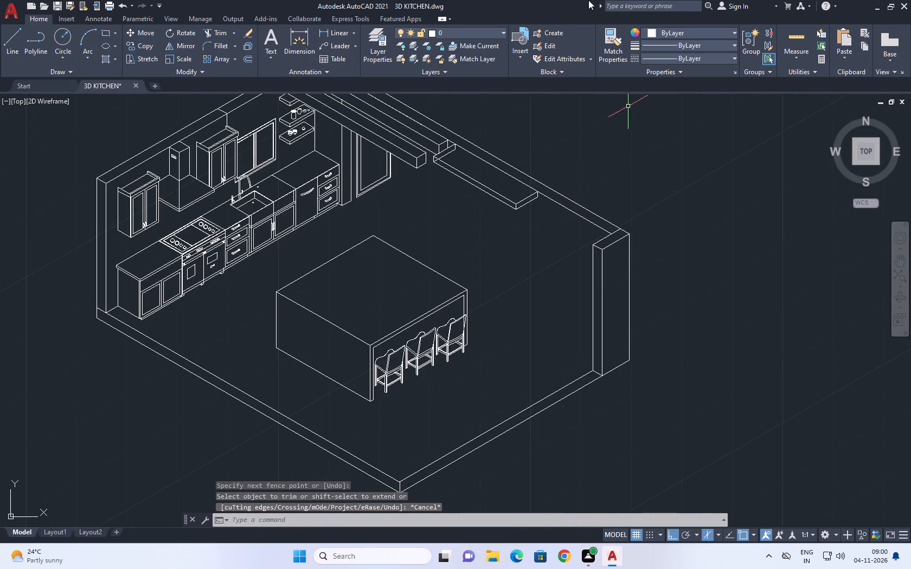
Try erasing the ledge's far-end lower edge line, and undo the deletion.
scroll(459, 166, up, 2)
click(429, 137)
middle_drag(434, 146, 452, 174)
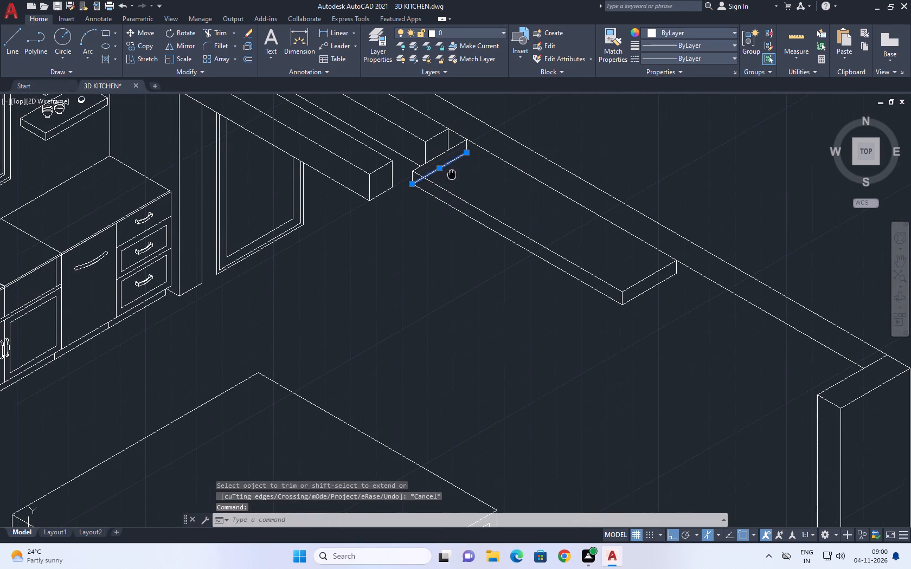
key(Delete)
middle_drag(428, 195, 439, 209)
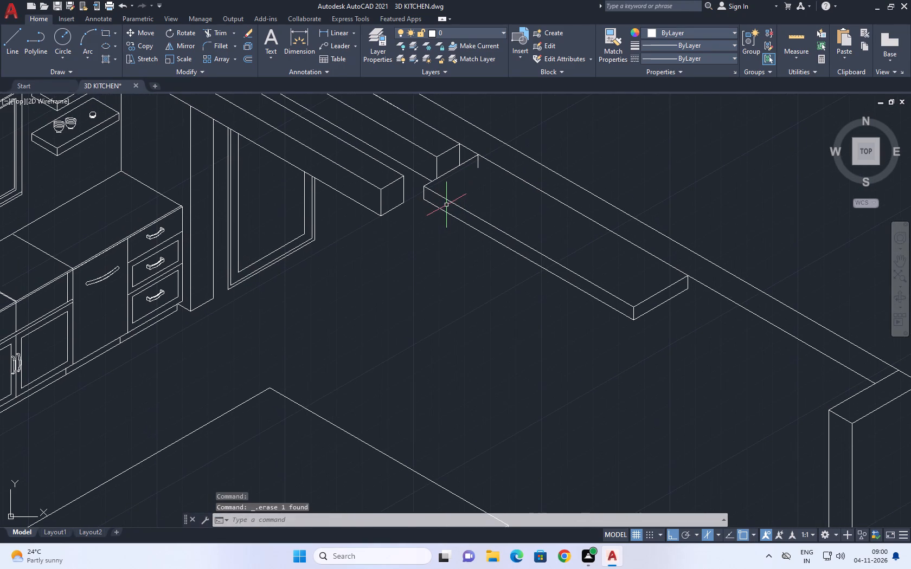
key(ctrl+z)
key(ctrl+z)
Trim the piece of the far-end lower edge that crosses the ledge's front face at the corner.
middle_drag(430, 186, 457, 249)
scroll(457, 249, up, 1)
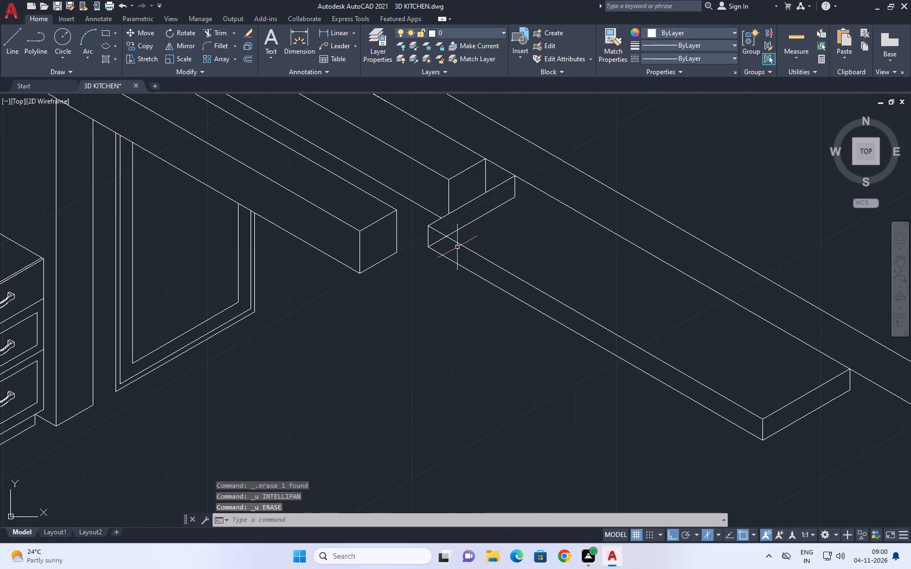
text(TR)
key(space)
click(441, 240)
key(space)
Draw a vertical line about 6'-6" down from the lower corner of the ledge's far end.
scroll(522, 240, down, 1)
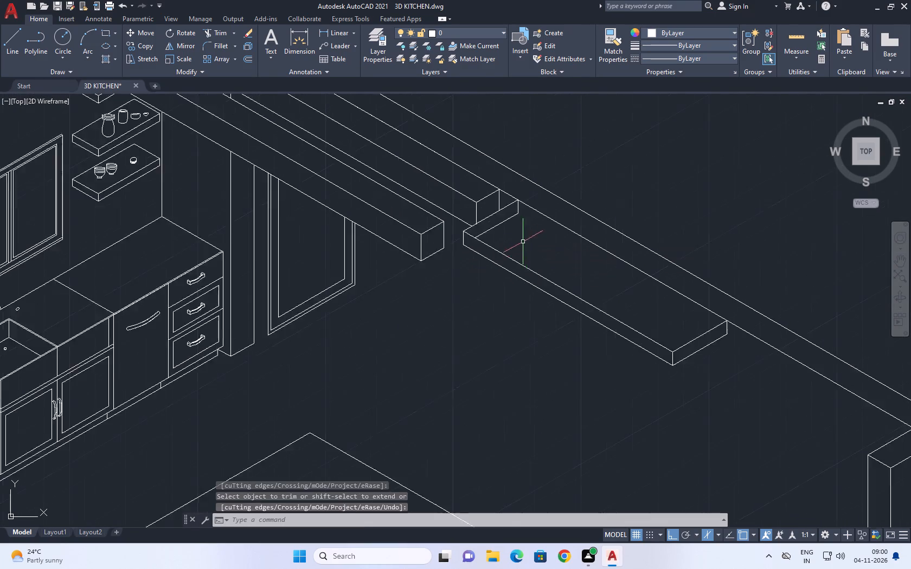
scroll(523, 242, down, 1)
middle_drag(619, 299, 615, 253)
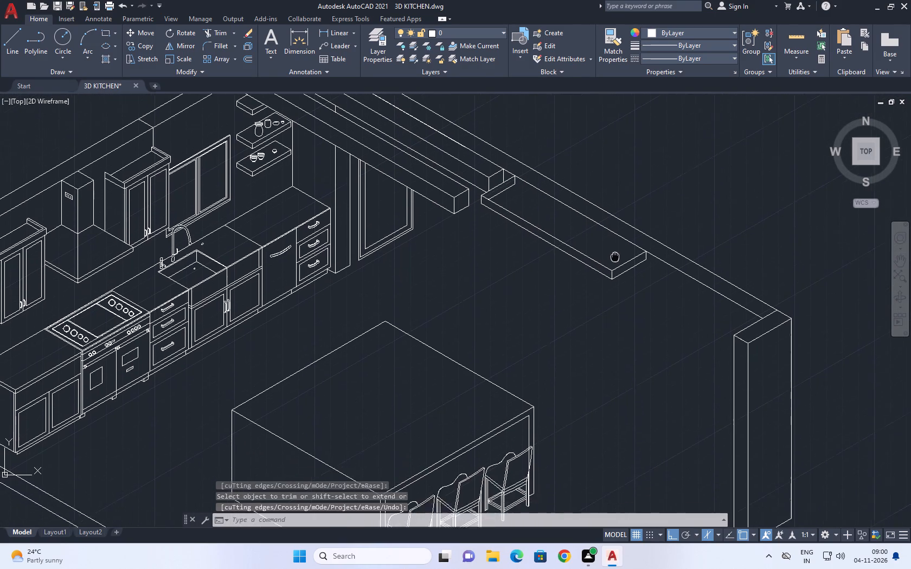
middle_drag(615, 253, 627, 232)
key(l)
key(space)
click(492, 178)
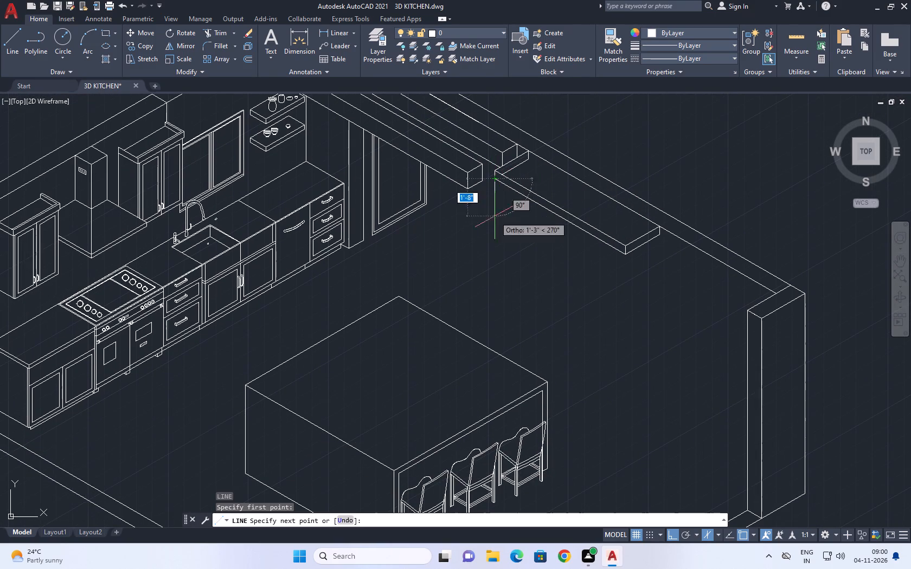
scroll(508, 333, up, 1)
middle_drag(506, 333, 537, 260)
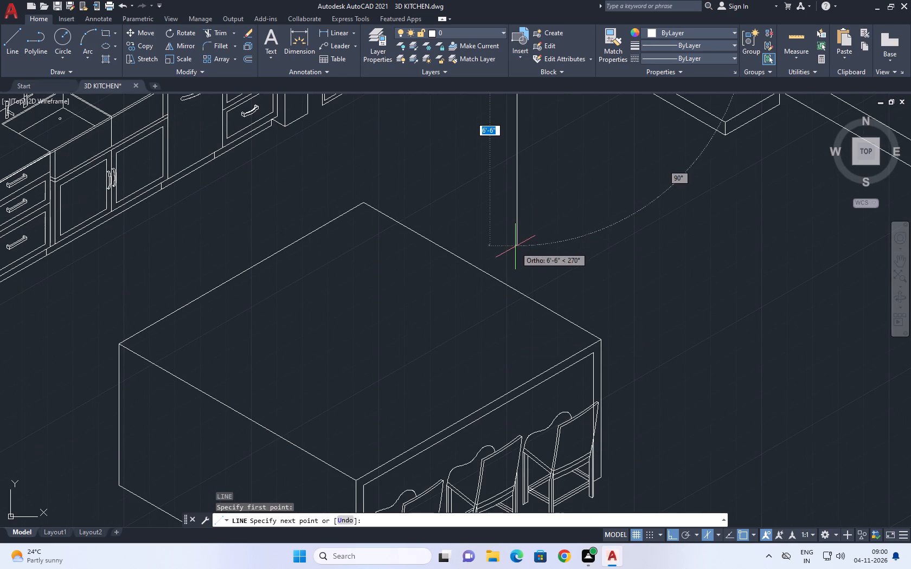
click(515, 247)
key(Escape)
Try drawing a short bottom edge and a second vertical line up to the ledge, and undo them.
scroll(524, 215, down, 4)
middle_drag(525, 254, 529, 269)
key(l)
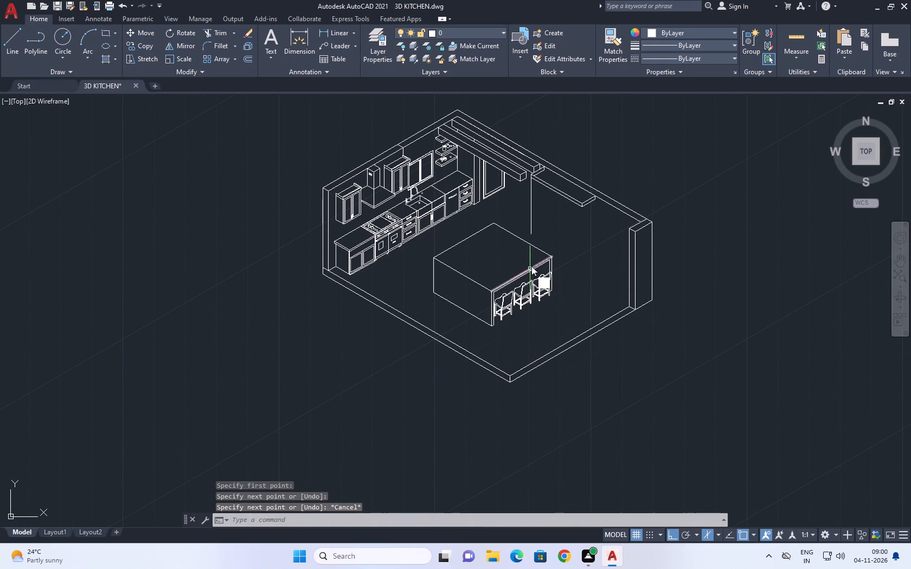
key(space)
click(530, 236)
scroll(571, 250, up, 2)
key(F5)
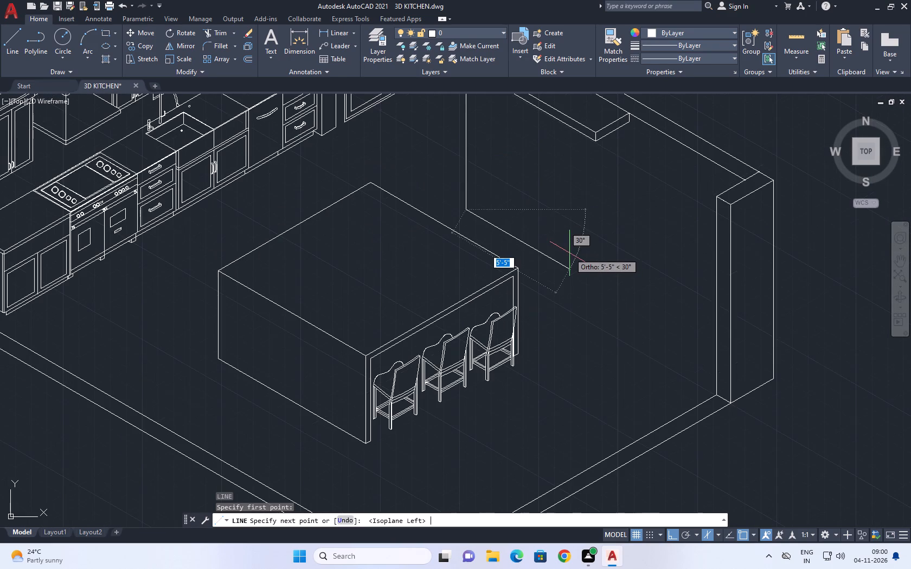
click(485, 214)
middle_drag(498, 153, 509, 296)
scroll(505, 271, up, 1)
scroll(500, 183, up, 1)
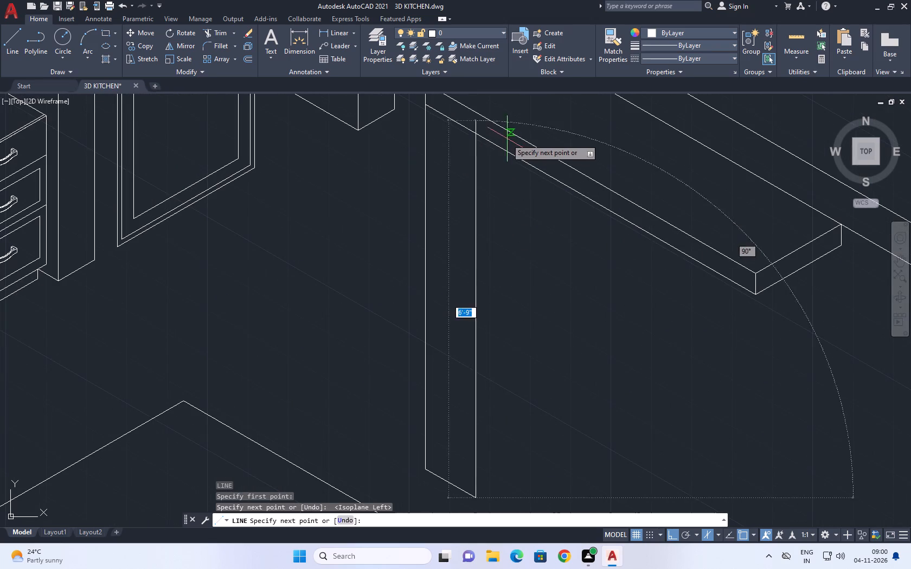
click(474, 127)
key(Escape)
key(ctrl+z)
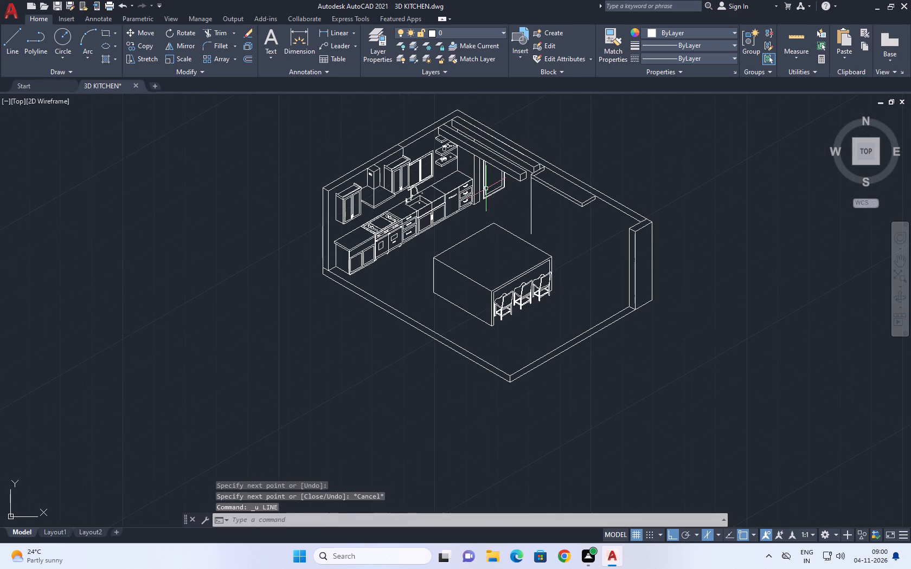
Draw a short bottom edge from the vertical line's lower end, parallel to the ledge, and a second vertical up past the ledge's front edges.
text(L)
key(space)
scroll(536, 251, up, 2)
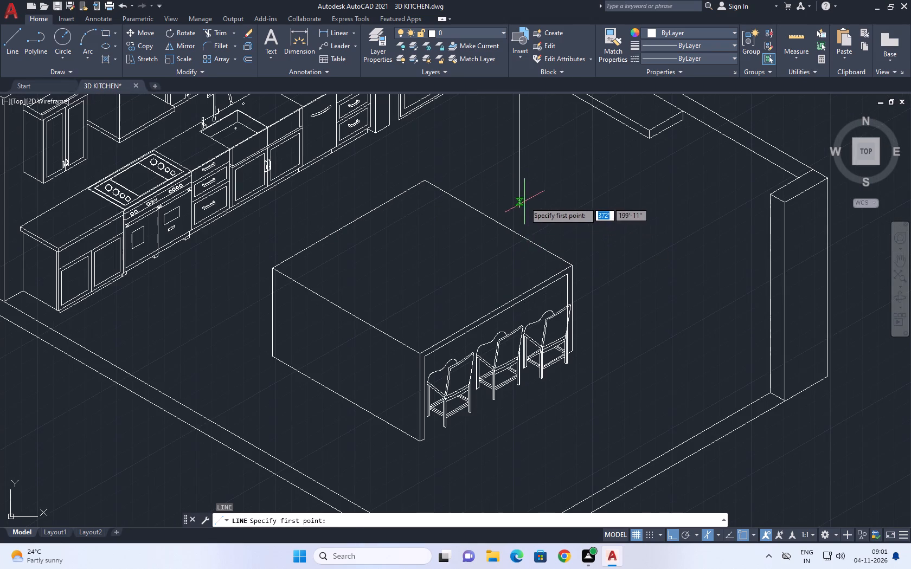
click(518, 207)
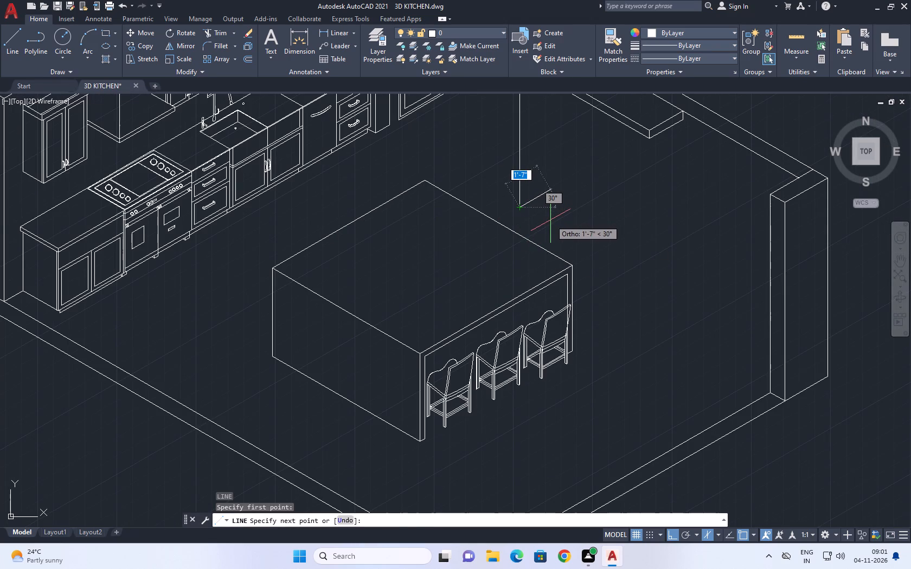
key(F5)
click(539, 216)
middle_drag(559, 150, 559, 256)
scroll(559, 253, up, 1)
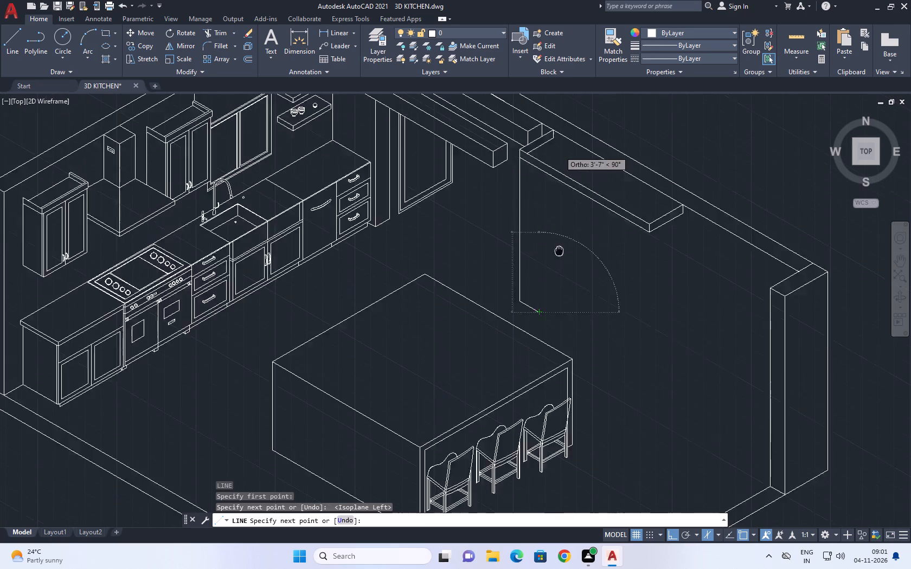
middle_drag(527, 126, 525, 232)
scroll(529, 210, up, 2)
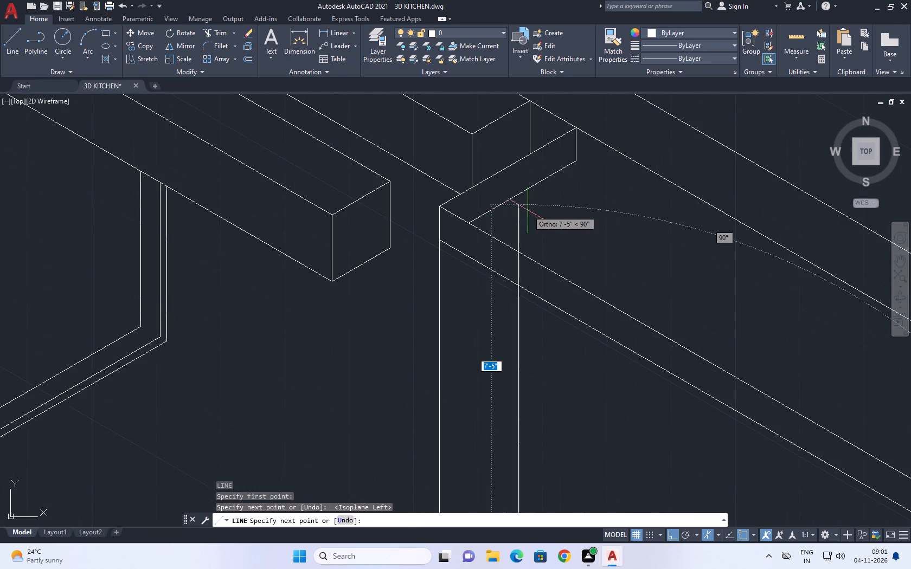
click(522, 217)
key(Escape)
Trim the second vertical line where it extends above the ledge's lower front edge.
key(t)
key(r)
key(space)
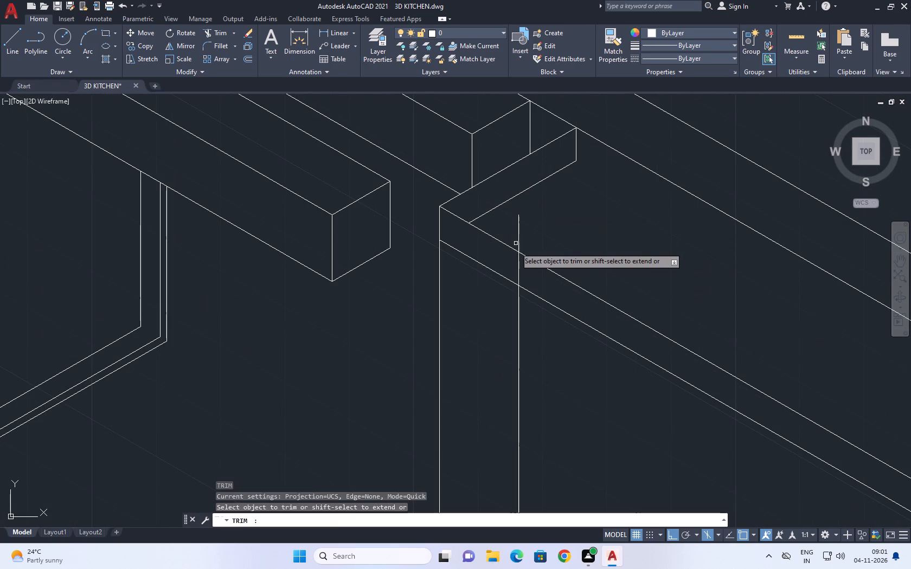
drag(515, 258, 521, 266)
click(531, 278)
click(511, 219)
click(540, 230)
scroll(537, 219, down, 4)
key(Escape)
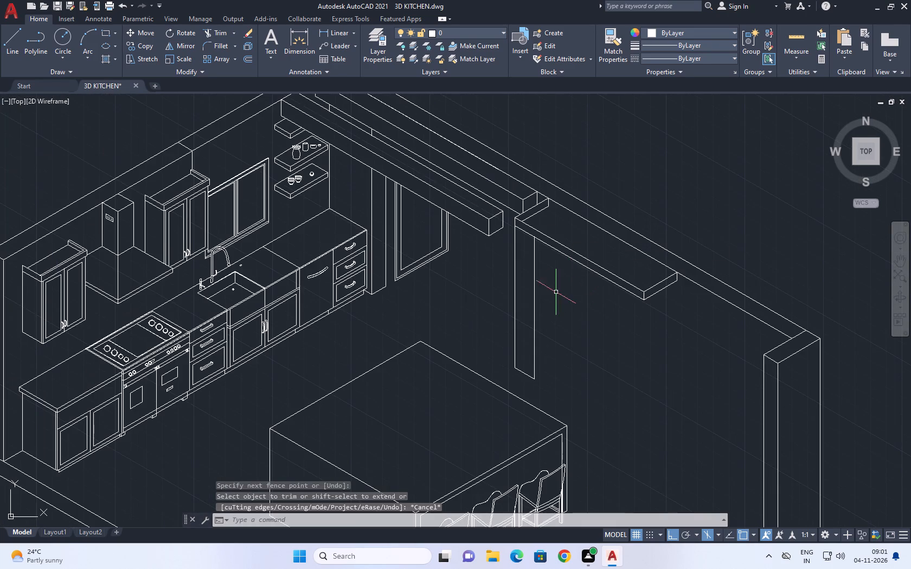
Draw a divider line across the tall panel near mid-height, parallel to its bottom edge, and trim the overshoot past the second vertical.
middle_drag(539, 314, 548, 248)
text(L)
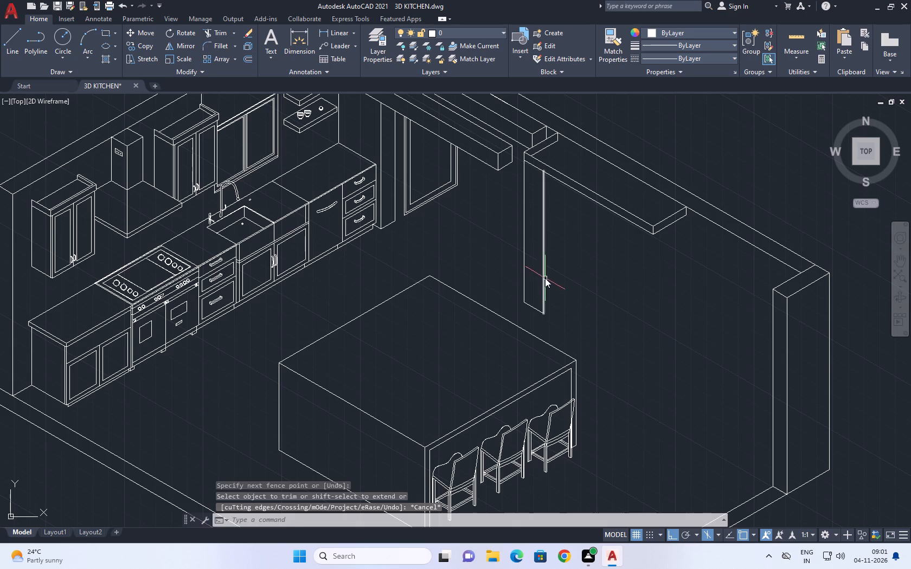
key(space)
click(525, 233)
click(553, 244)
key(Escape)
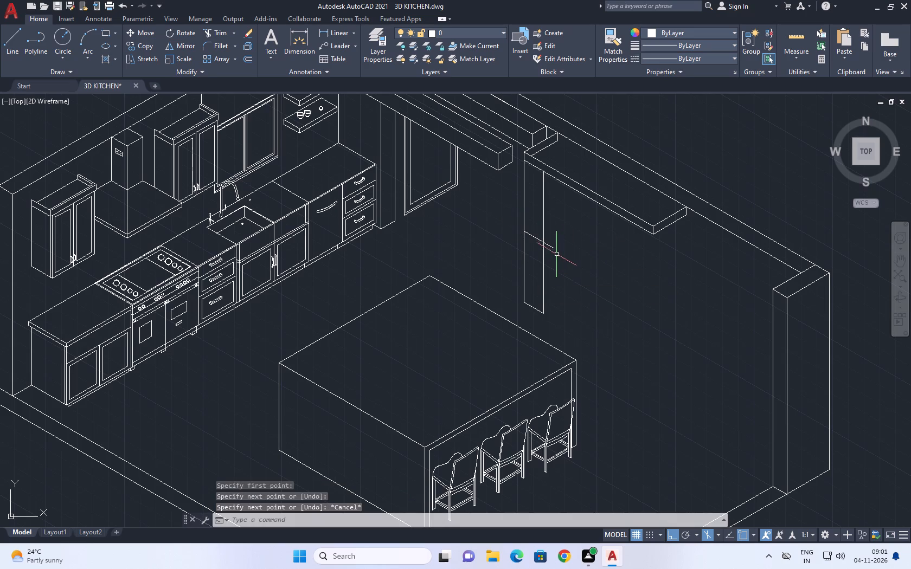
key(t)
key(r)
key(space)
click(552, 247)
key(Escape)
Copy the tall panel's second vertical line 2 inches inward, toward the first vertical.
scroll(534, 240, up, 3)
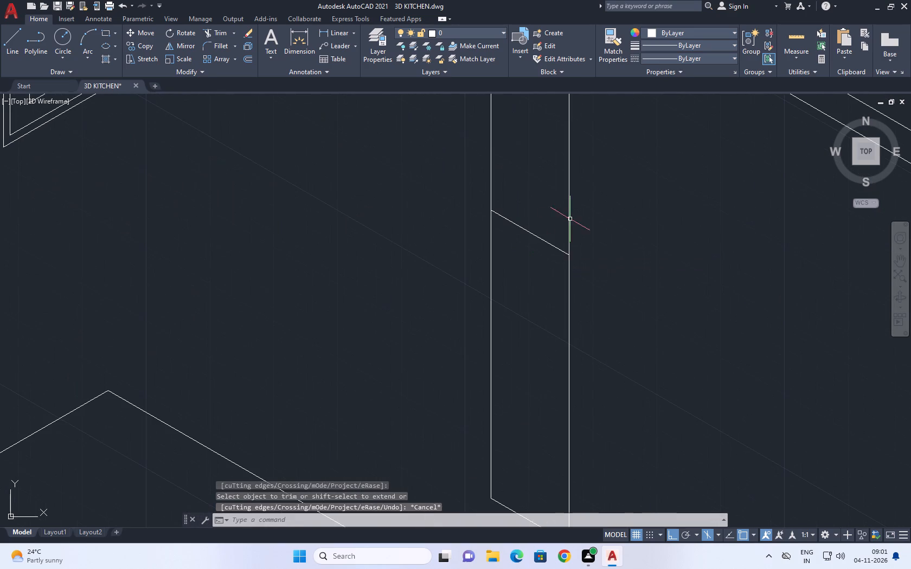
click(573, 217)
click(555, 198)
middle_drag(582, 226, 588, 275)
key(c)
key(o)
key(space)
drag(657, 295, 647, 295)
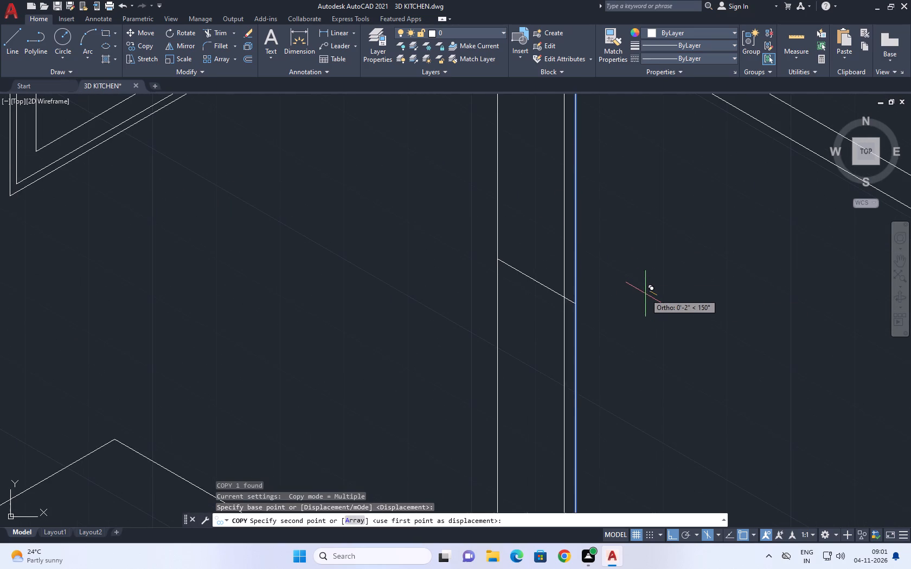
key(1)
key(BackSpace)
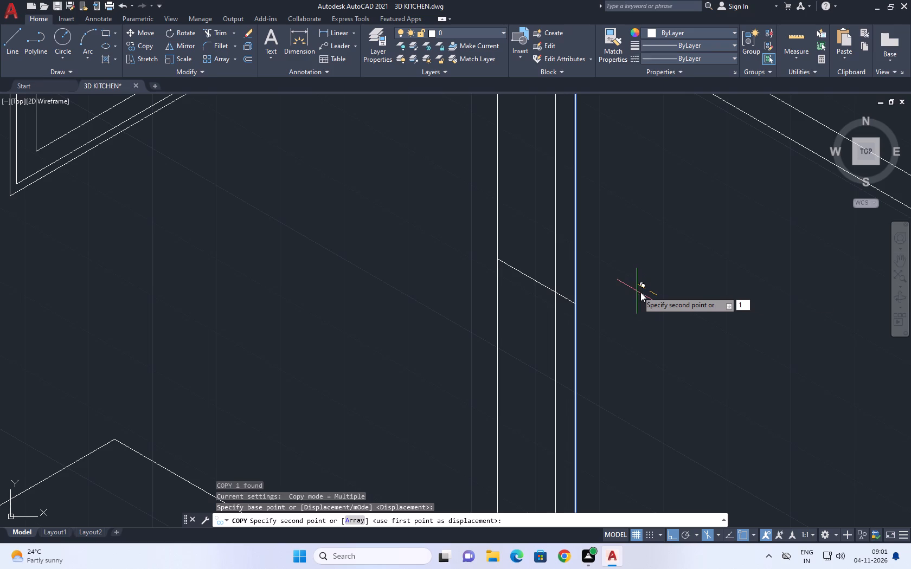
key(2)
key(Return)
key(Escape)
Copy the tall panel's first vertical line, below the ledge corner, 2 inches inward.
drag(514, 232, 492, 216)
drag(484, 205, 481, 200)
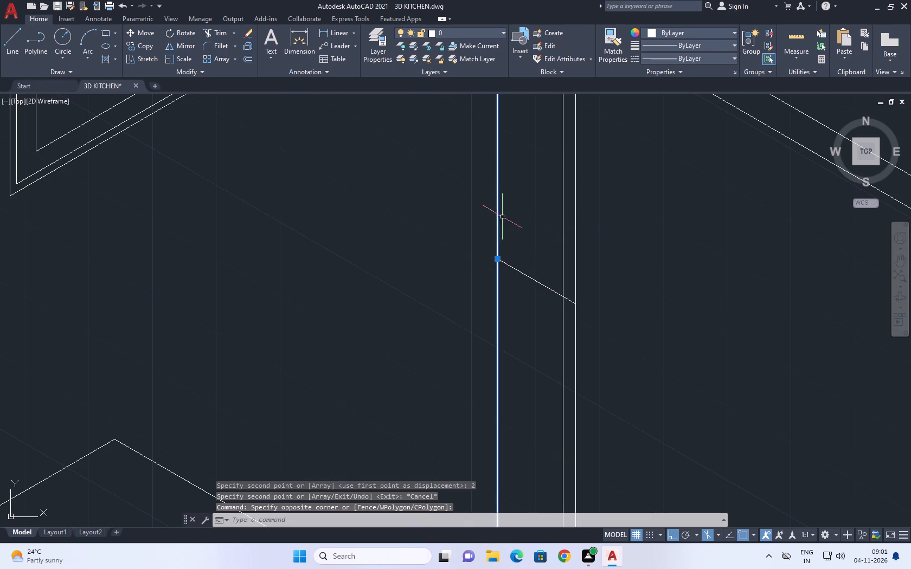
middle_drag(550, 262, 569, 293)
key(c)
key(o)
key(space)
click(666, 317)
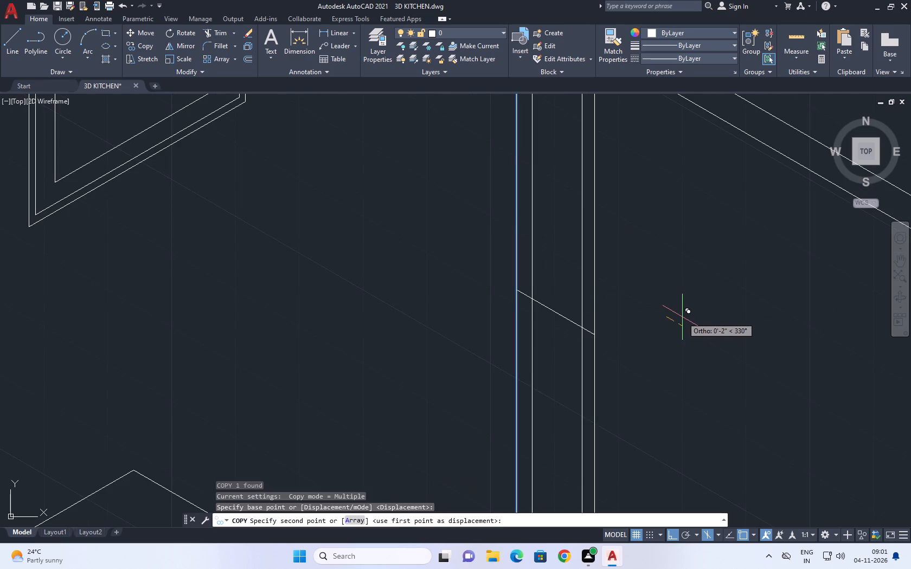
key(2)
key(Return)
key(Escape)
Copy the mid-height divider line 2 inches downward.
middle_drag(578, 293, 600, 236)
click(587, 260)
drag(578, 279, 578, 284)
click(579, 288)
key(c)
key(o)
key(space)
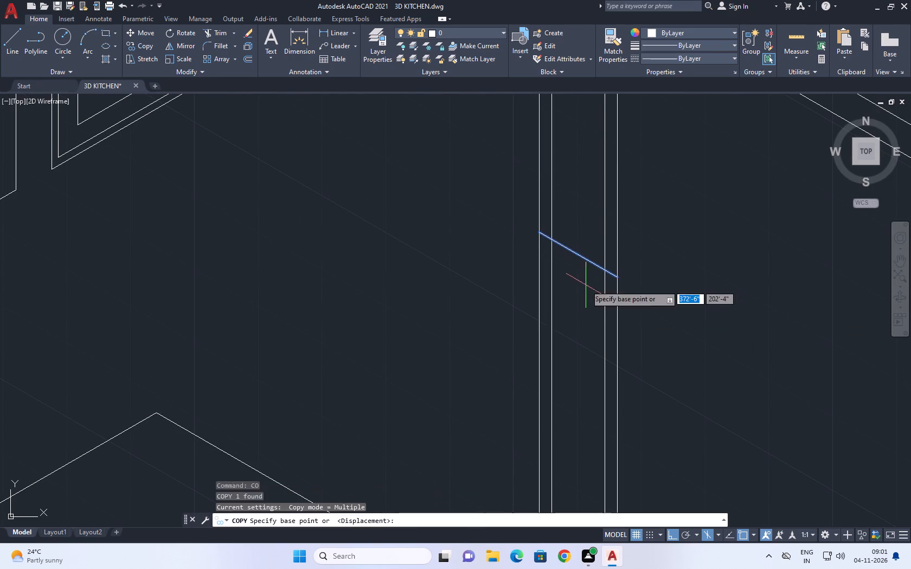
click(586, 285)
key(2)
key(Return)
key(Escape)
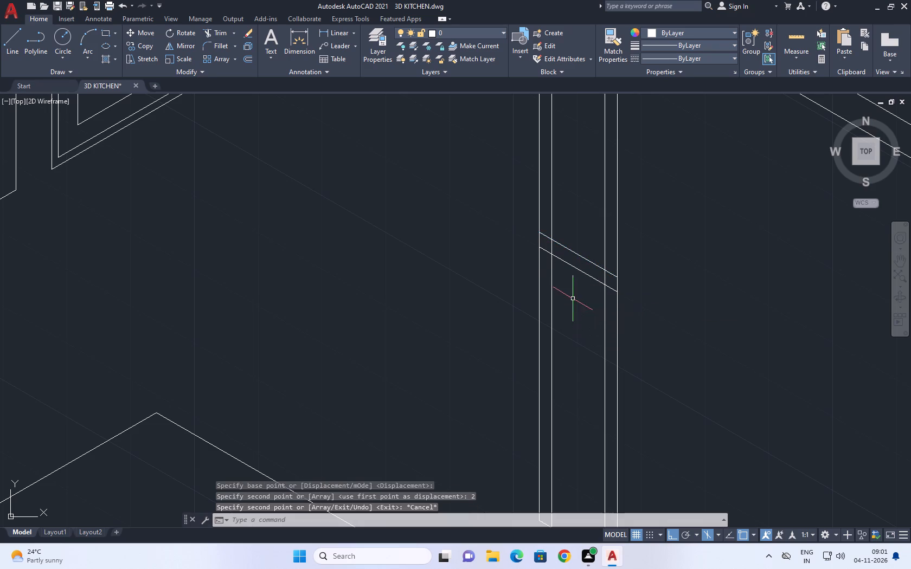
Trim the inner verticals between the two divider lines and the divider ends beyond the inner verticals, leaving separate upper and lower inset frames.
text(TR)
key(space)
scroll(553, 246, up, 2)
click(536, 276)
click(556, 250)
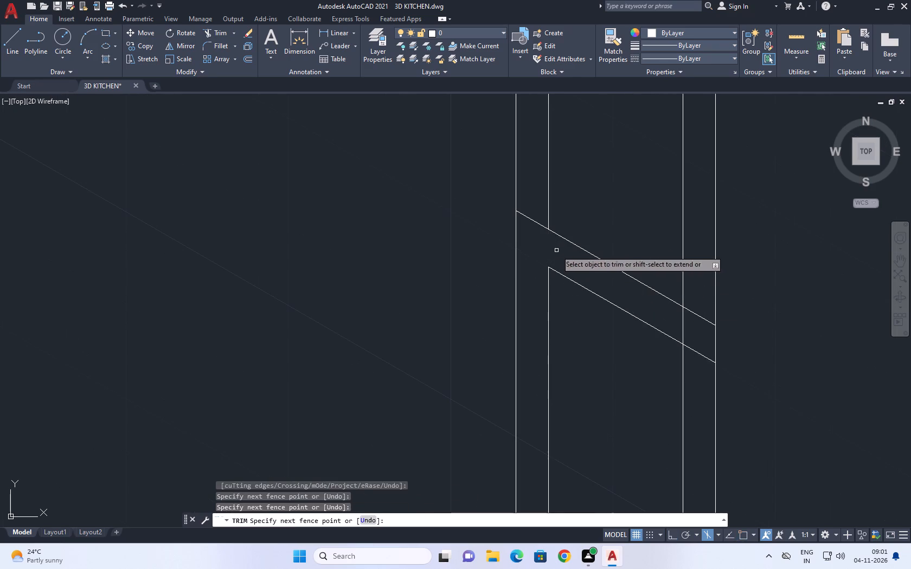
click(681, 325)
drag(699, 374, 705, 373)
click(706, 326)
click(710, 294)
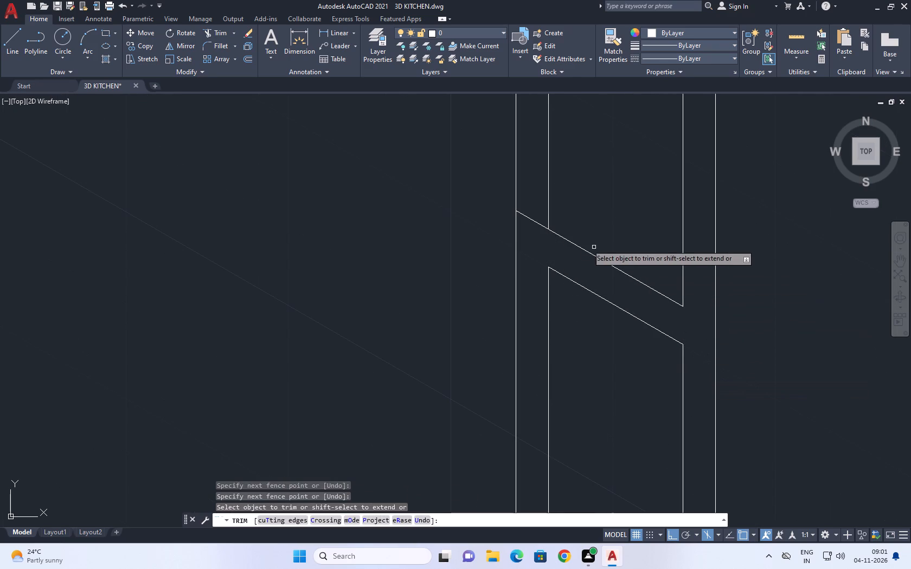
click(535, 230)
click(537, 199)
scroll(617, 263, down, 5)
key(Escape)
scroll(689, 288, down, 2)
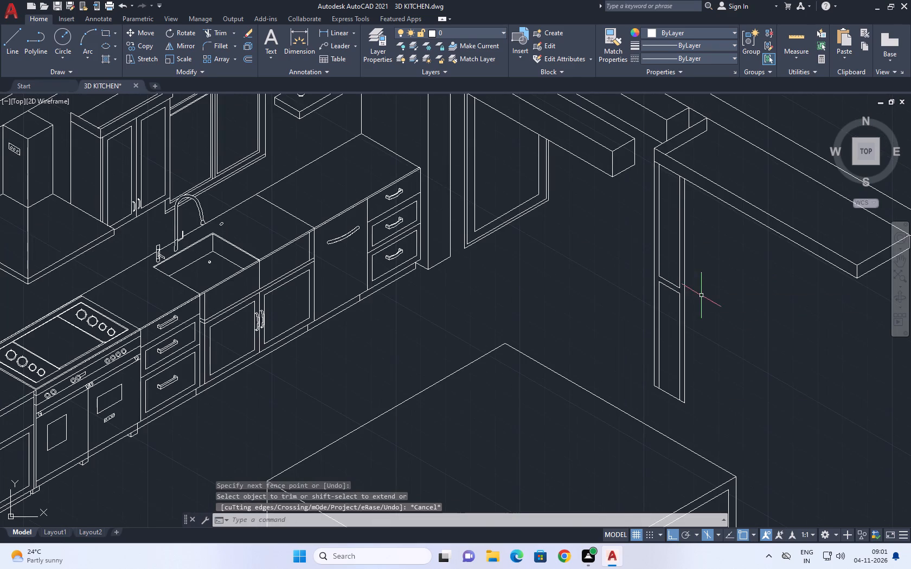
Copy the tall panel's bottom edge by 2 inches for the lower inset frame.
middle_drag(704, 295, 637, 234)
middle_drag(650, 312, 607, 308)
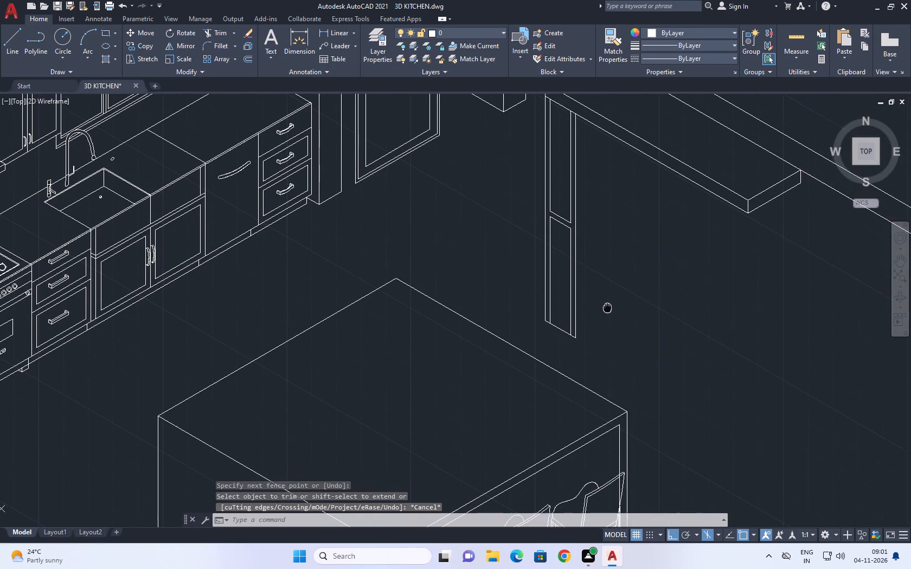
middle_drag(607, 308, 569, 284)
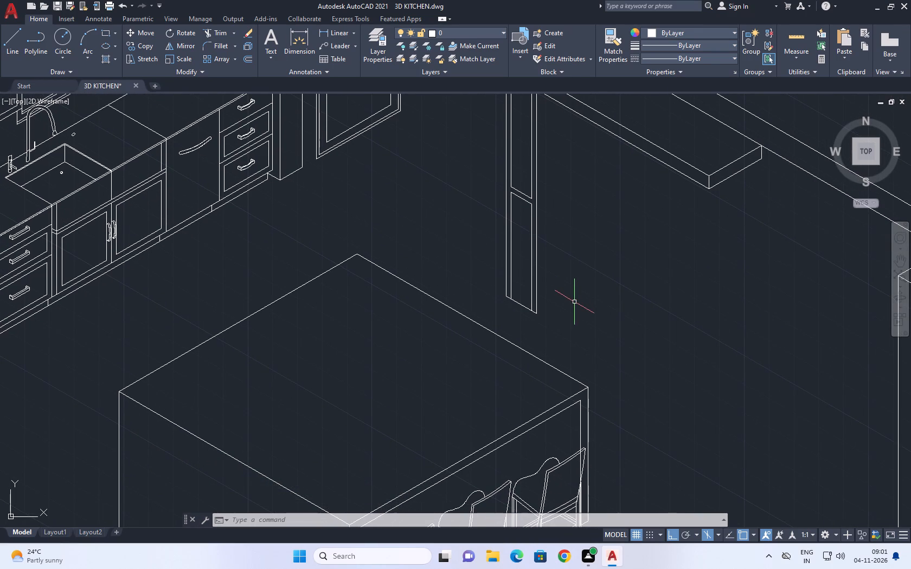
middle_drag(621, 316, 602, 314)
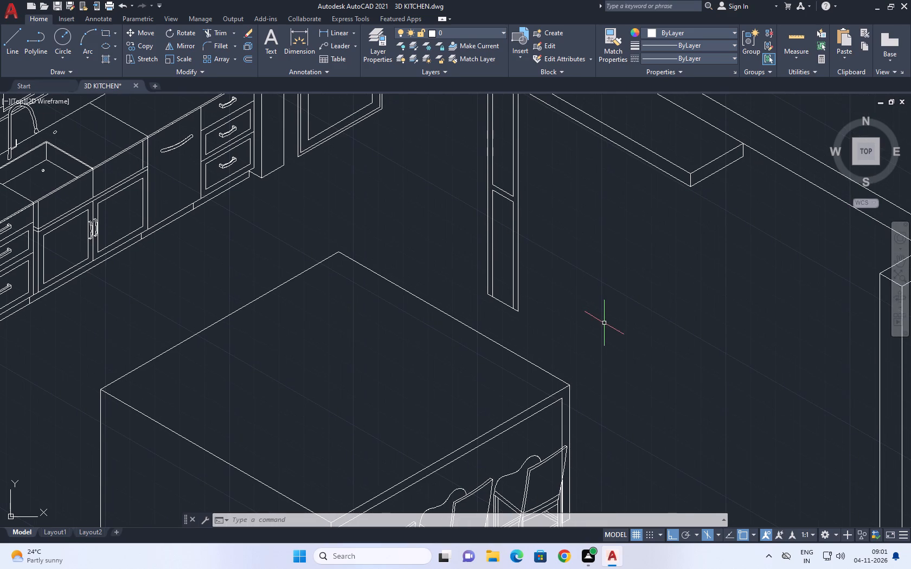
scroll(502, 304, up, 2)
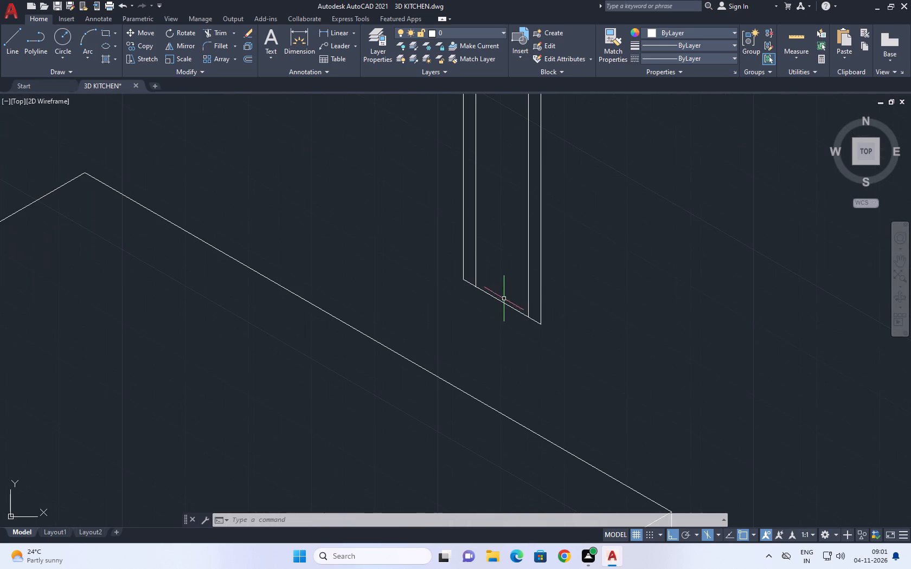
click(504, 300)
click(496, 328)
key(c)
key(o)
key(space)
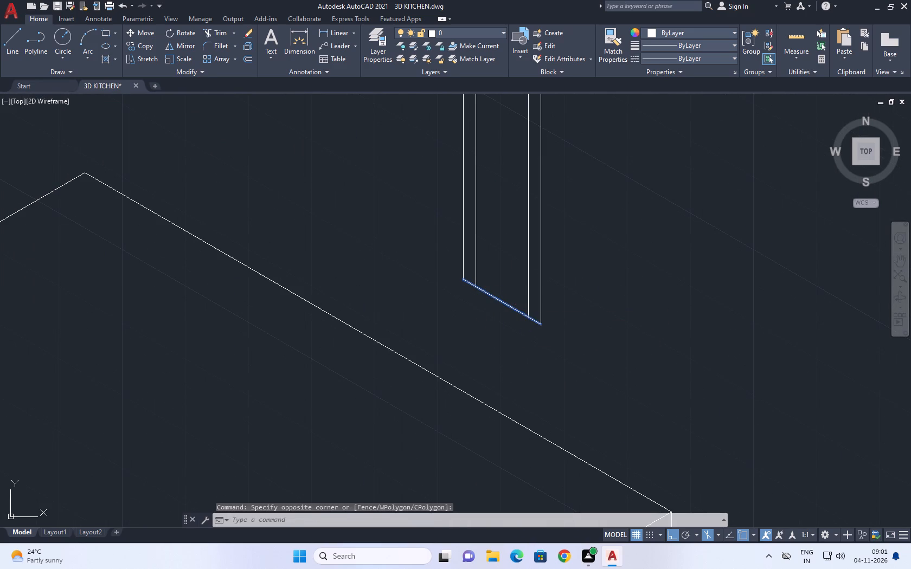
click(580, 290)
key(2)
key(Return)
scroll(560, 268, down, 3)
key(Escape)
Copy the projecting ledge's lower front edge 2 inches downward as the top of the upper inset frame.
scroll(537, 127, up, 2)
click(548, 149)
middle_drag(571, 206, 542, 248)
text(CO)
key(space)
drag(617, 261, 611, 283)
key(2)
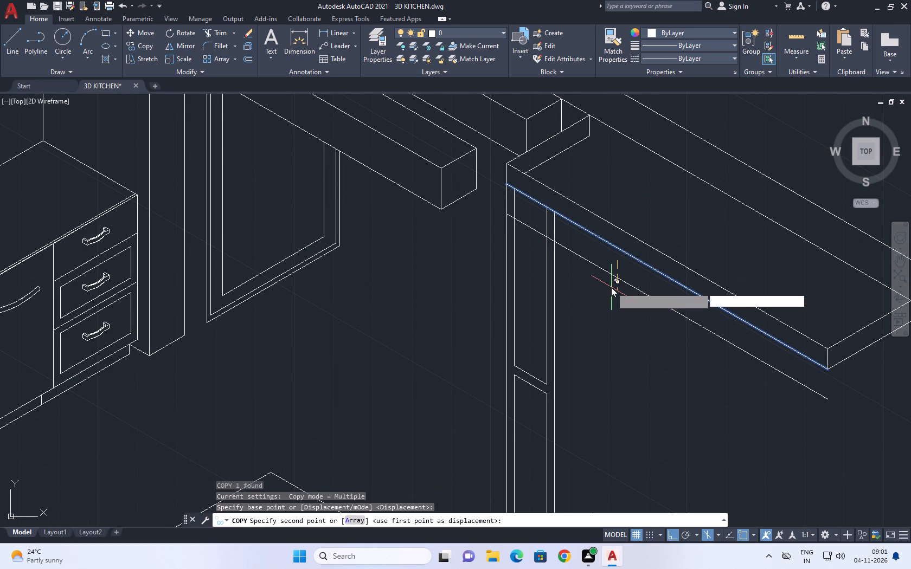
key(Return)
key(Escape)
Trim the copied ledge line beyond the inner verticals and the inner verticals above it, forming the upper inset's top corners.
key(t)
key(r)
key(space)
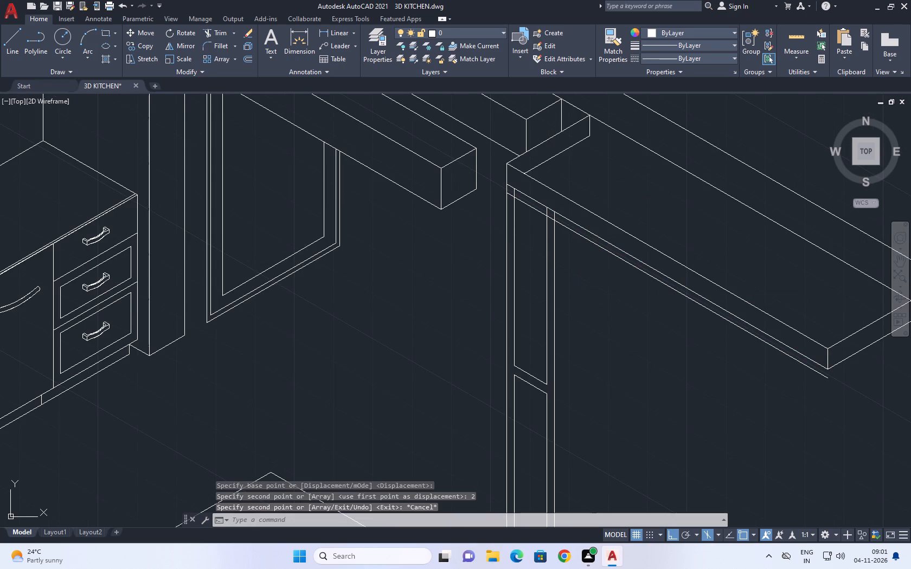
click(614, 254)
scroll(542, 219, up, 3)
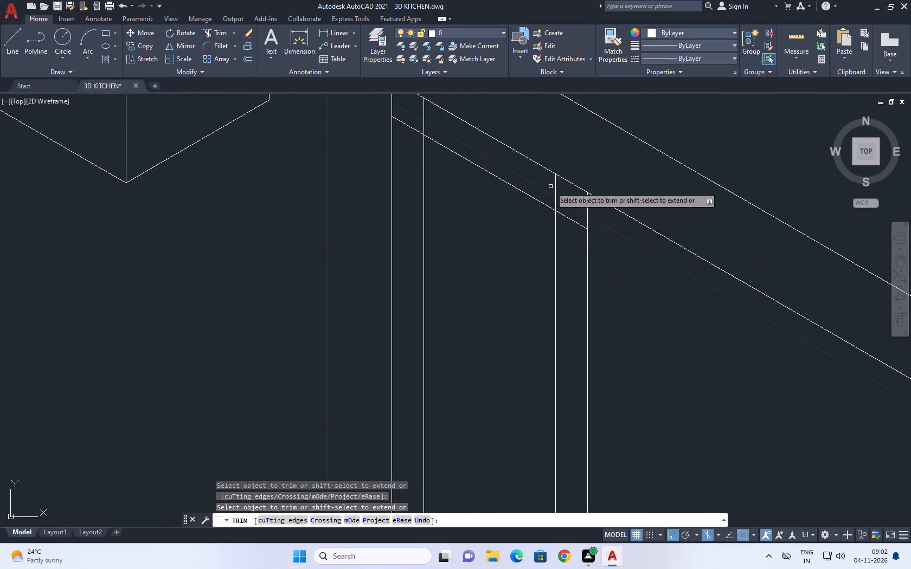
click(551, 179)
click(571, 229)
scroll(409, 133, up, 2)
click(407, 145)
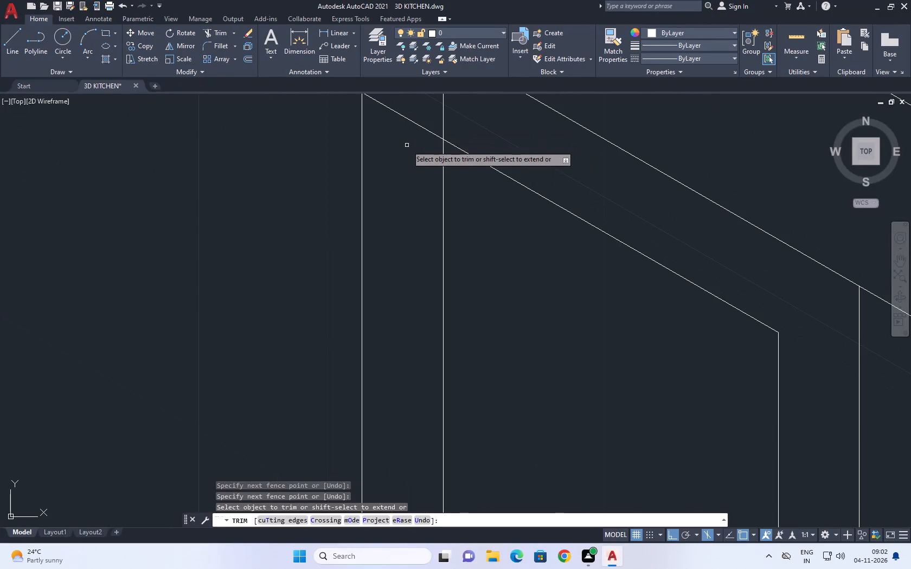
click(453, 119)
Trim the inner verticals and the copied bottom line where they overrun, forming the lower inset's bottom corners.
scroll(474, 147, down, 9)
scroll(535, 349, down, 1)
scroll(530, 355, up, 4)
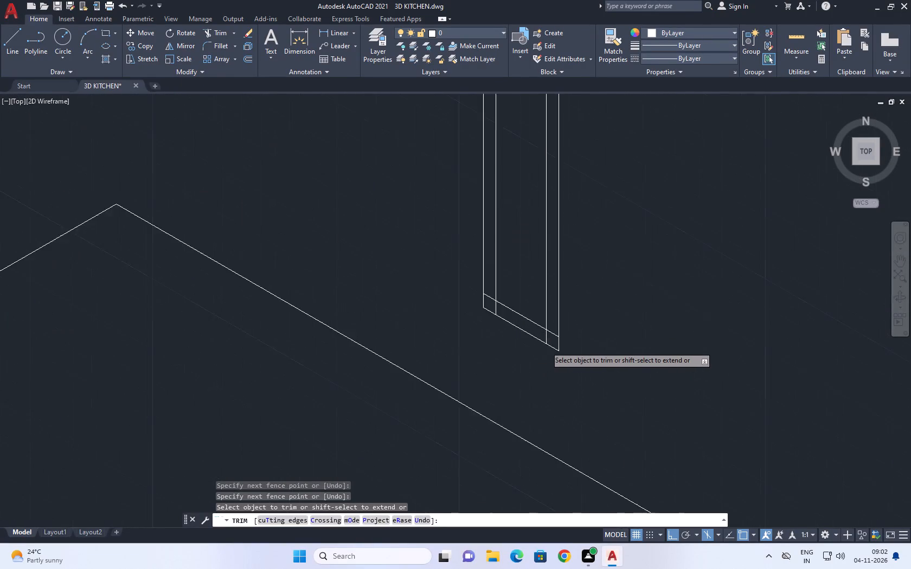
scroll(551, 340, up, 2)
drag(556, 324, 553, 328)
click(527, 329)
click(385, 223)
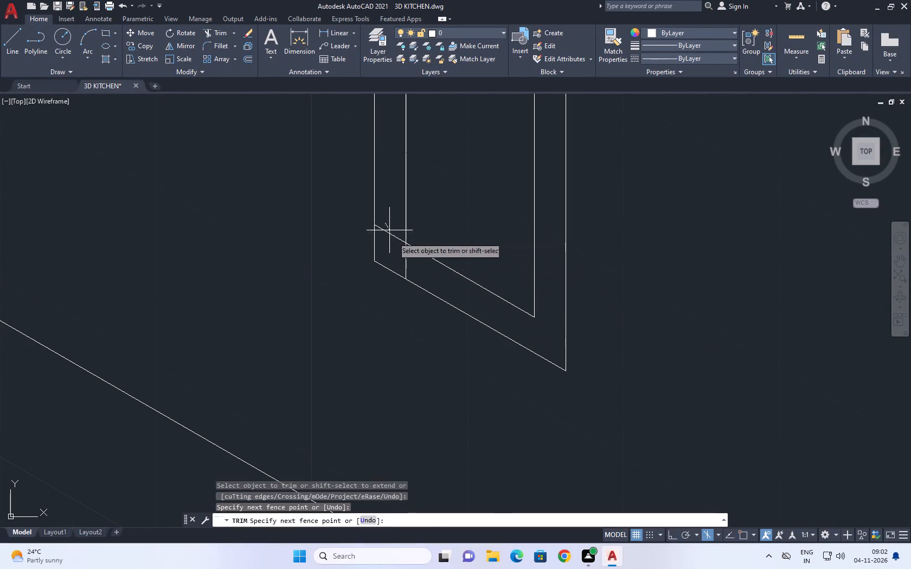
click(424, 275)
key(Escape)
Draw the far wall's floor line from the end wall's inner base corner along the isometric axis to the island area.
scroll(419, 272, down, 4)
middle_drag(523, 312, 495, 275)
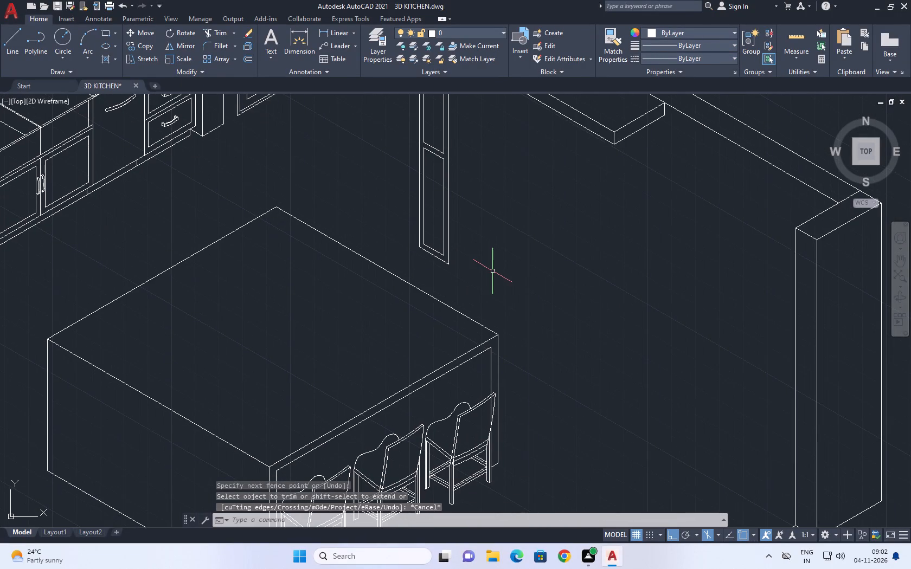
text(L)
key(space)
middle_drag(483, 280, 442, 223)
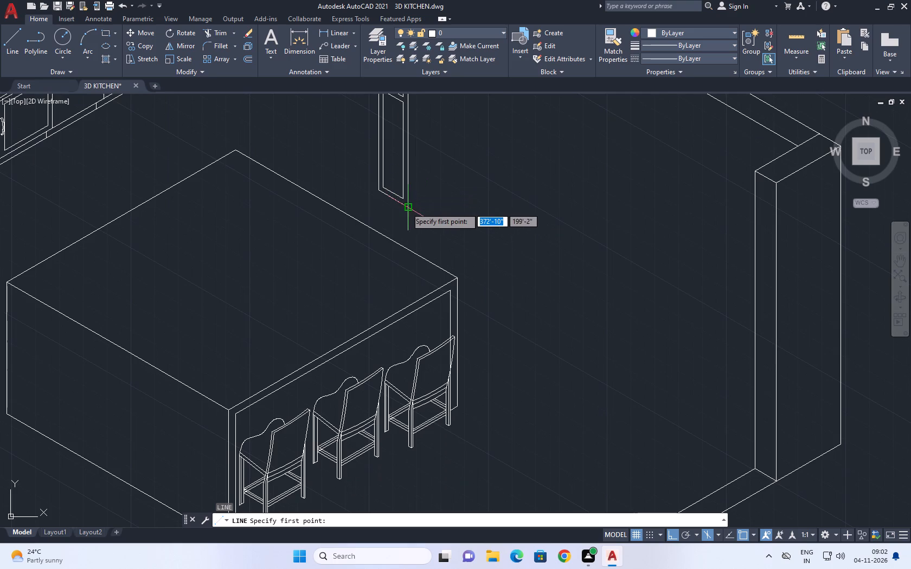
scroll(438, 239, down, 3)
scroll(534, 305, up, 1)
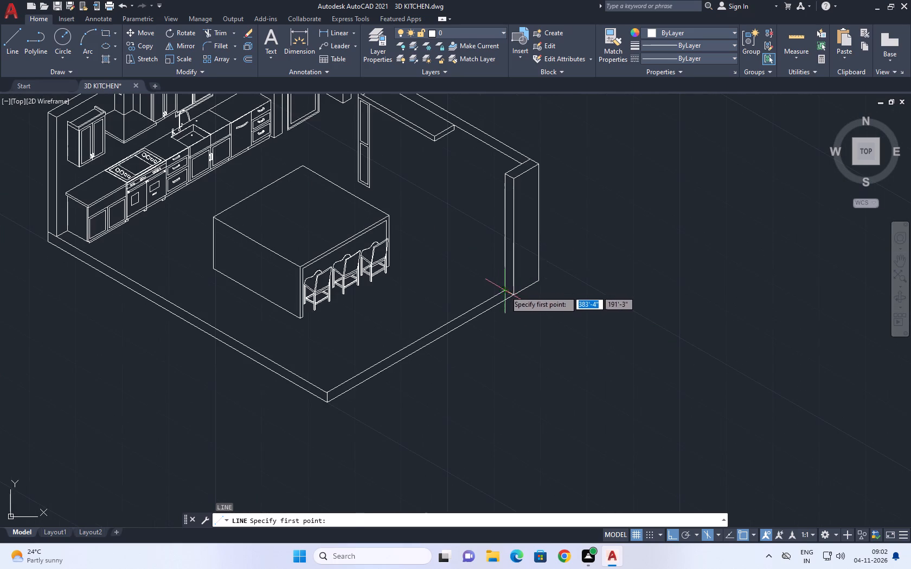
click(505, 291)
scroll(417, 209, up, 2)
middle_drag(284, 135, 455, 289)
click(310, 227)
key(Escape)
Move the whole kitchen island with its three chairs about 1'-11" along the 210° isometric direction, away from the far wall.
scroll(415, 237, down, 2)
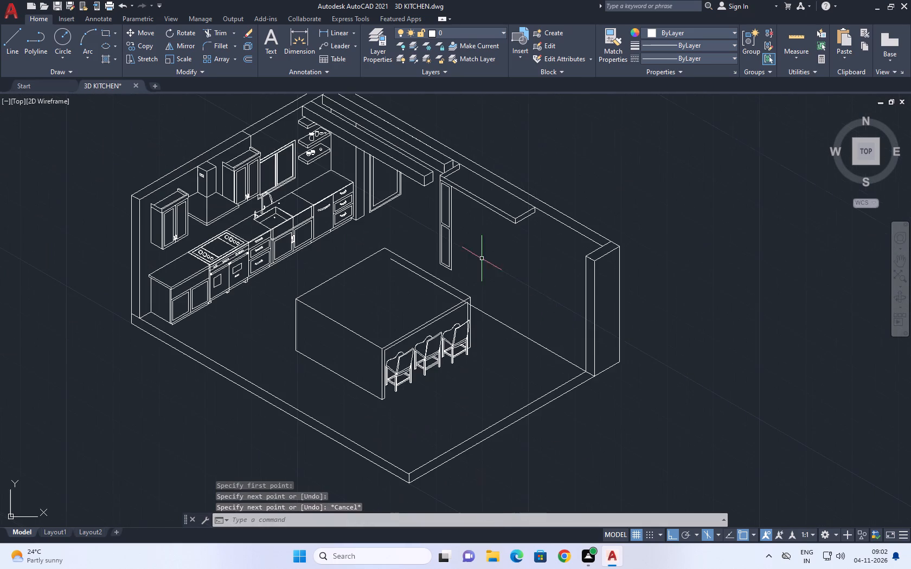
scroll(442, 346, up, 1)
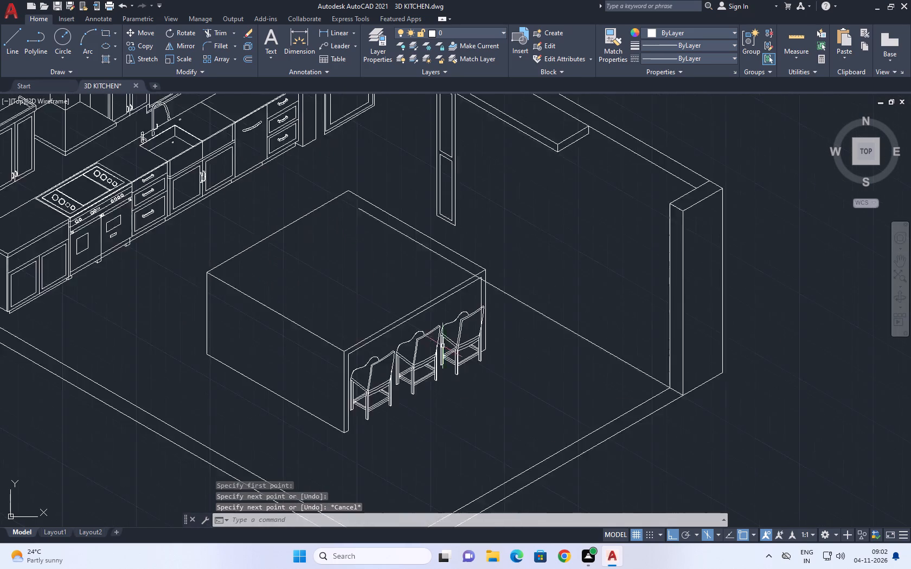
scroll(442, 346, up, 1)
drag(446, 453, 403, 425)
drag(261, 287, 256, 287)
scroll(493, 313, up, 1)
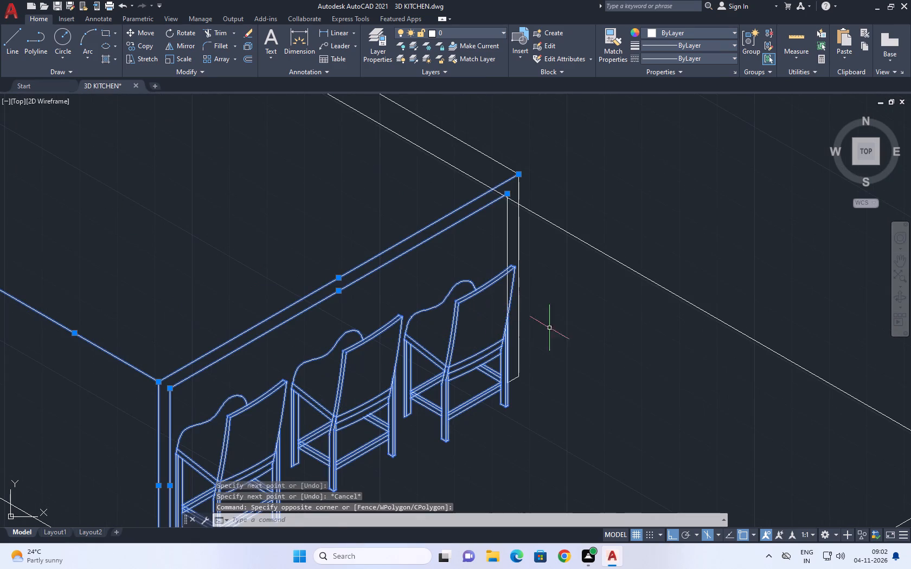
drag(534, 424, 530, 413)
drag(432, 261, 424, 256)
middle_drag(516, 271, 561, 408)
click(539, 304)
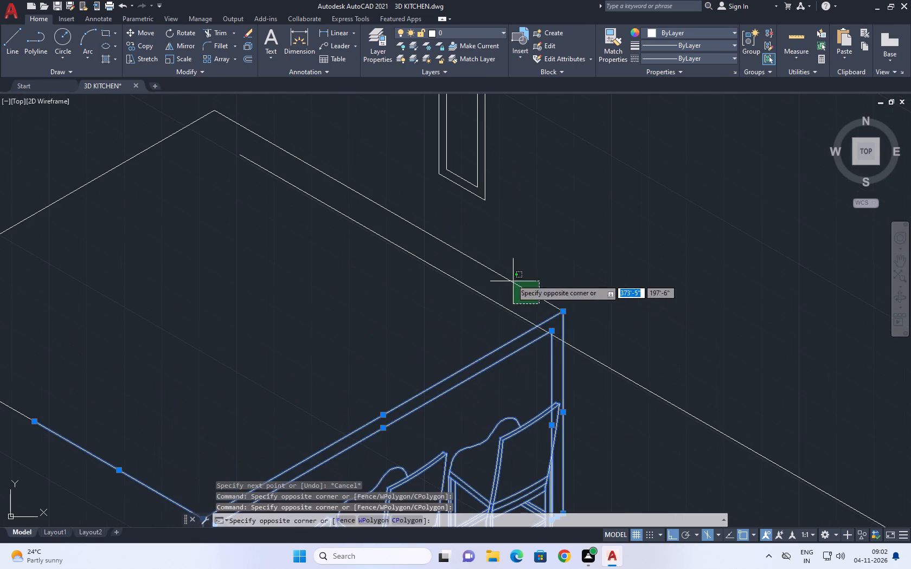
click(503, 269)
scroll(609, 263, down, 4)
drag(555, 353, 528, 325)
click(514, 293)
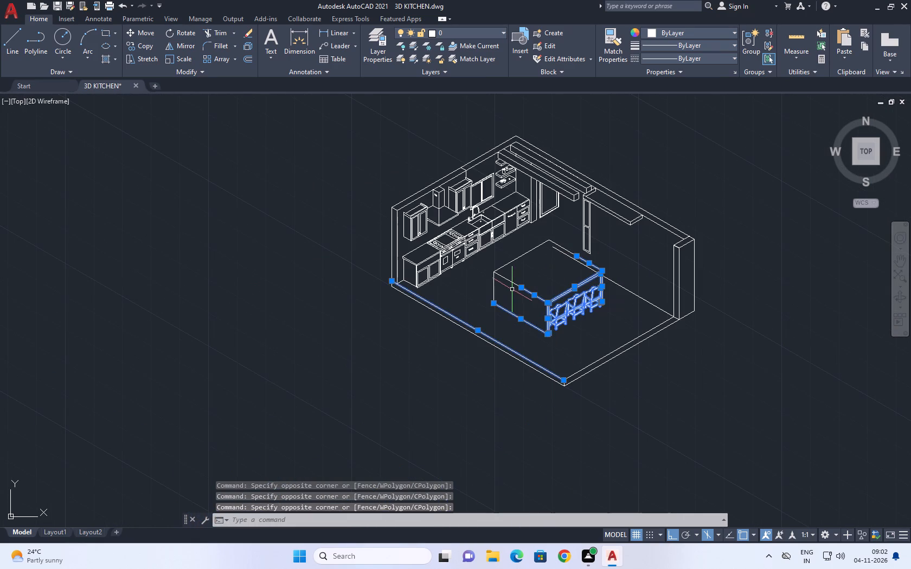
shift+click(519, 341)
shift+click(492, 375)
scroll(502, 228, up, 2)
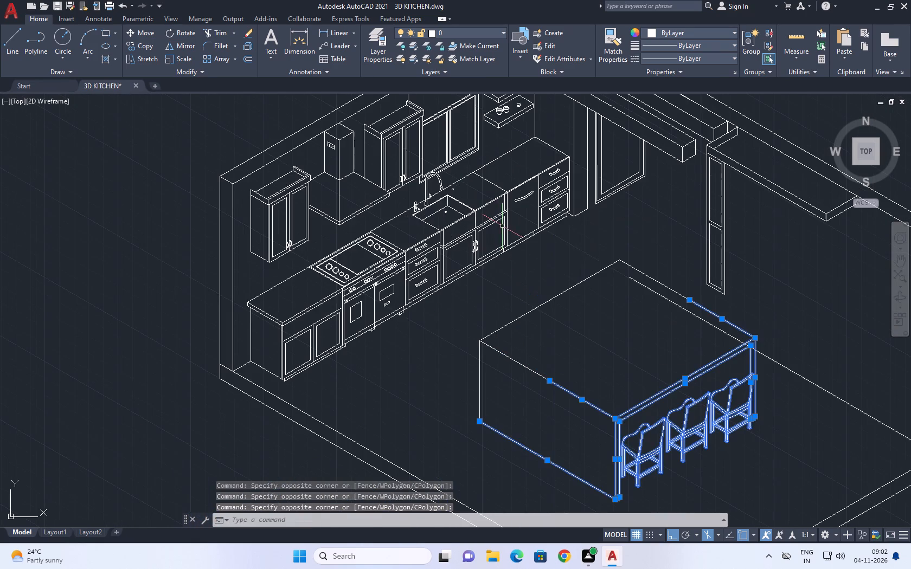
click(633, 243)
click(610, 268)
drag(547, 374, 528, 382)
drag(474, 382, 470, 380)
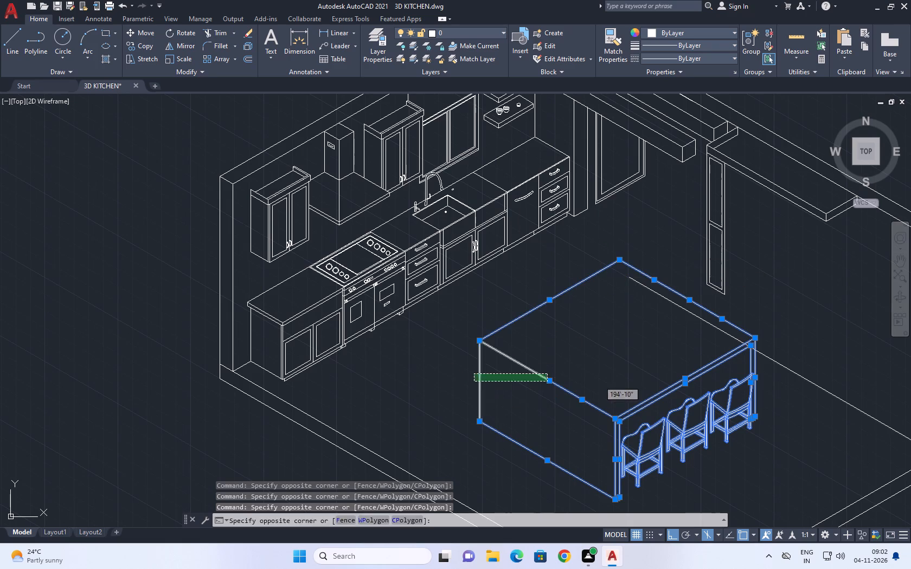
drag(470, 380, 467, 380)
scroll(542, 394, up, 1)
middle_drag(541, 393, 459, 301)
key(m)
key(space)
middle_drag(599, 373, 488, 315)
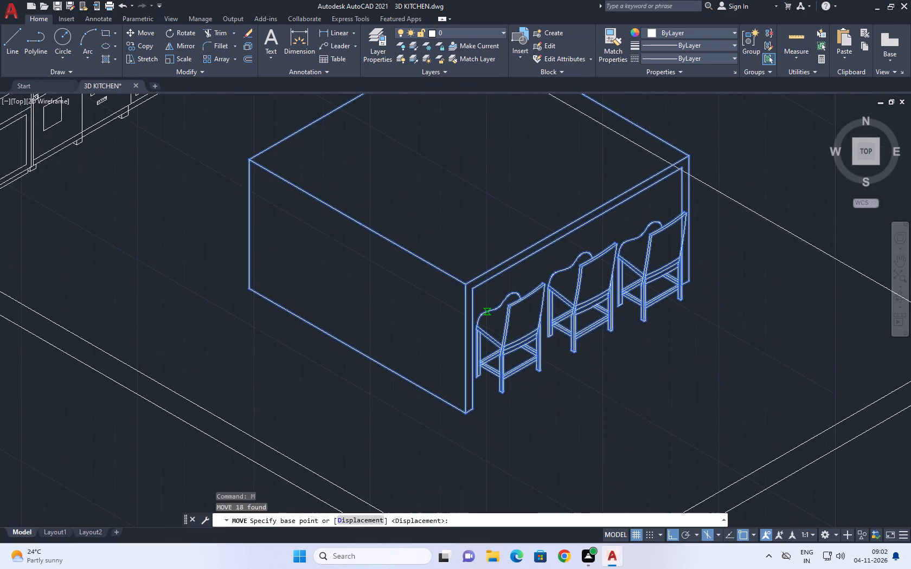
click(708, 321)
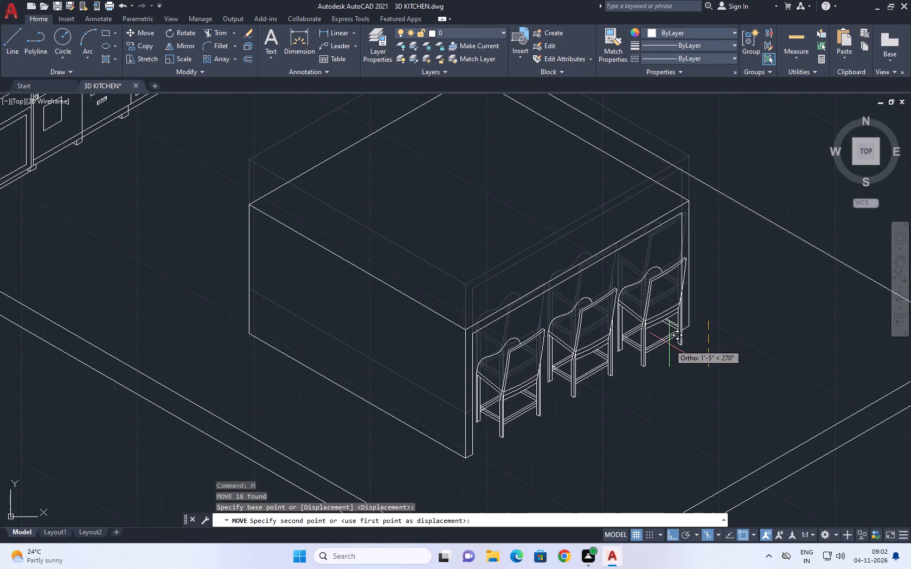
key(F5)
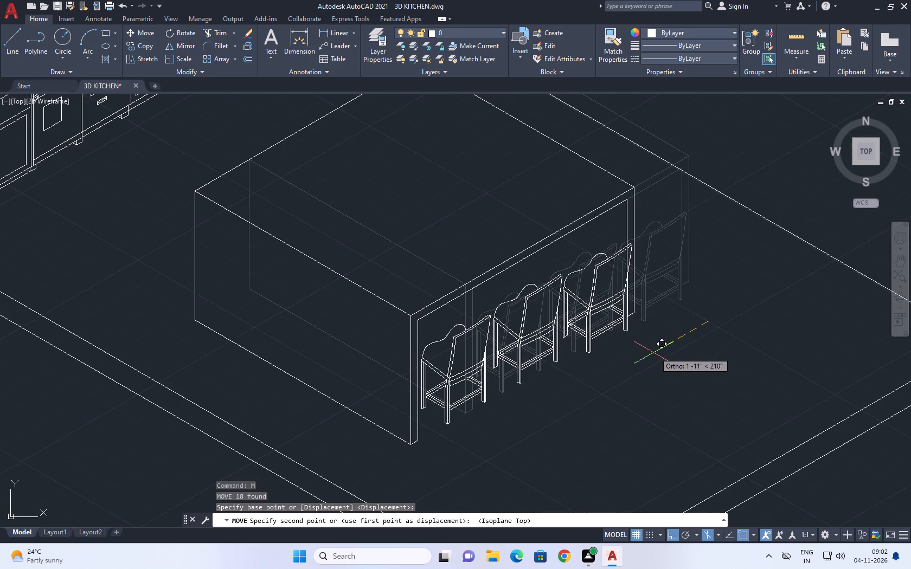
click(653, 353)
Stretch the tall panel's lower end, including the lower inset frame, about 1'-10" straight down to the new floor line.
scroll(603, 308, down, 2)
middle_drag(604, 270, 606, 324)
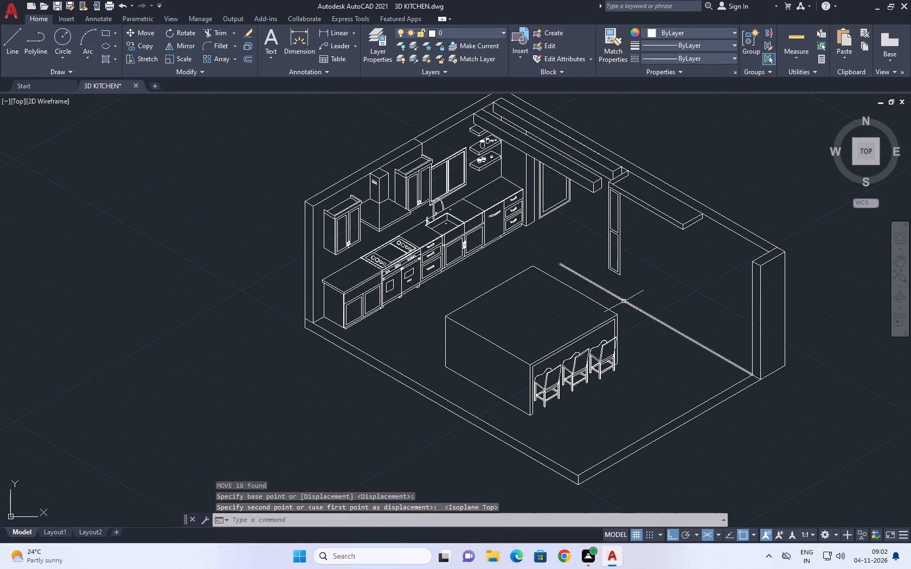
scroll(608, 266, up, 2)
drag(681, 311, 673, 303)
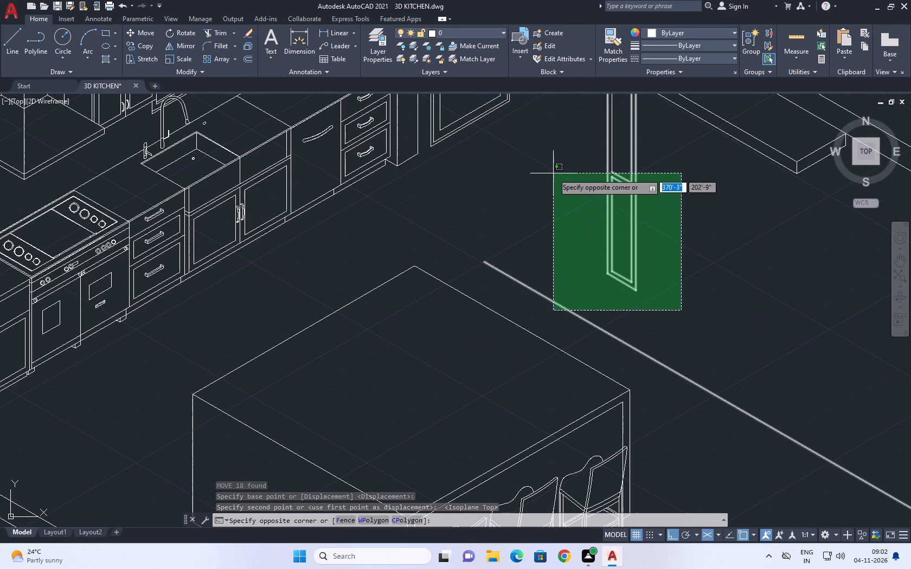
click(607, 191)
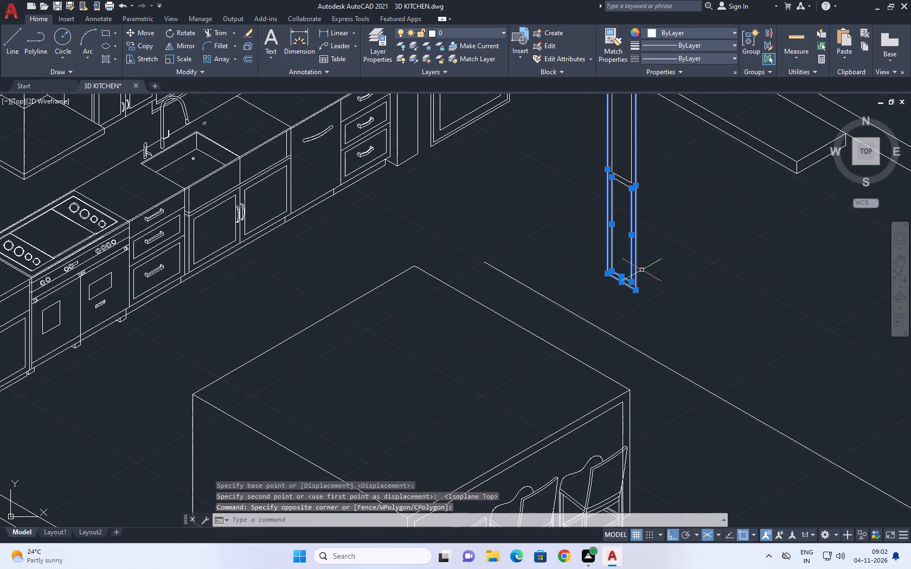
click(647, 300)
click(607, 253)
middle_drag(639, 296, 583, 244)
key(s)
key(space)
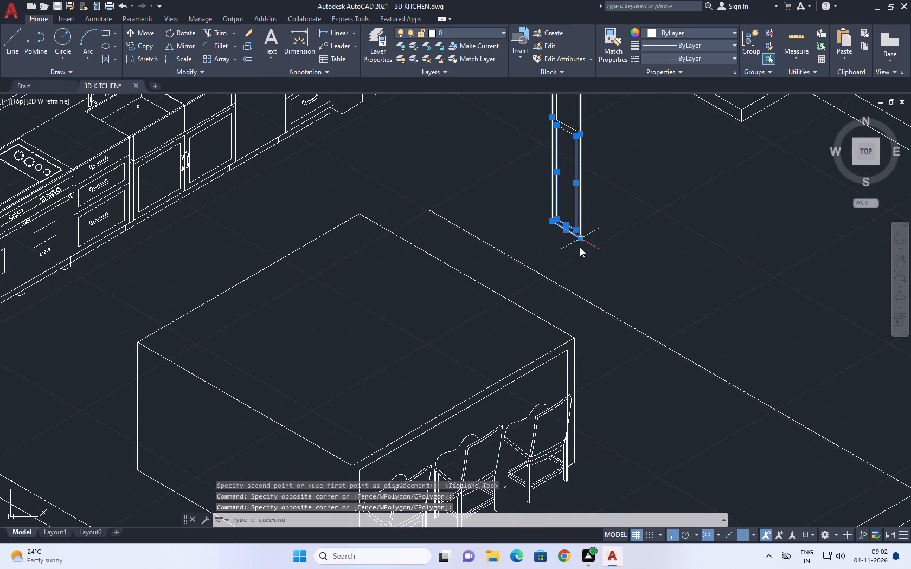
click(588, 244)
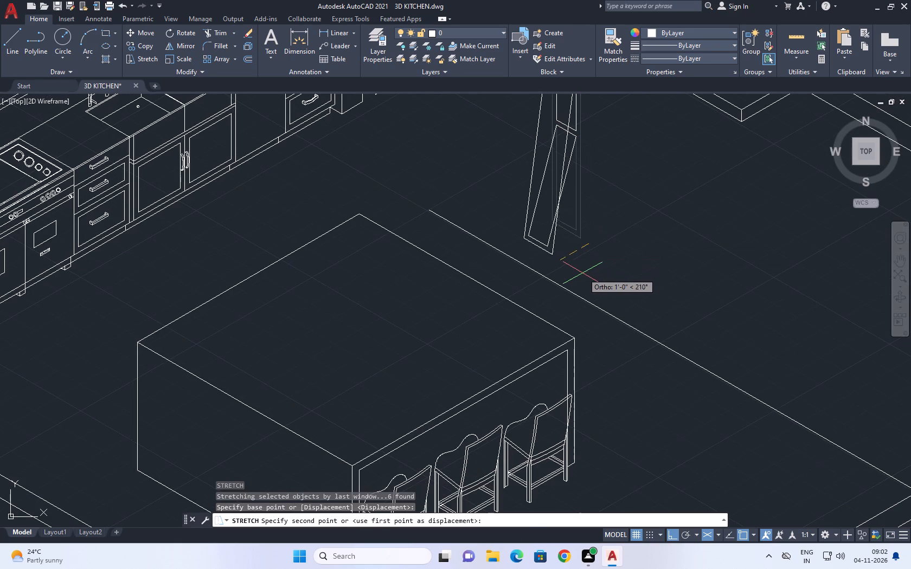
key(F5)
scroll(588, 315, up, 2)
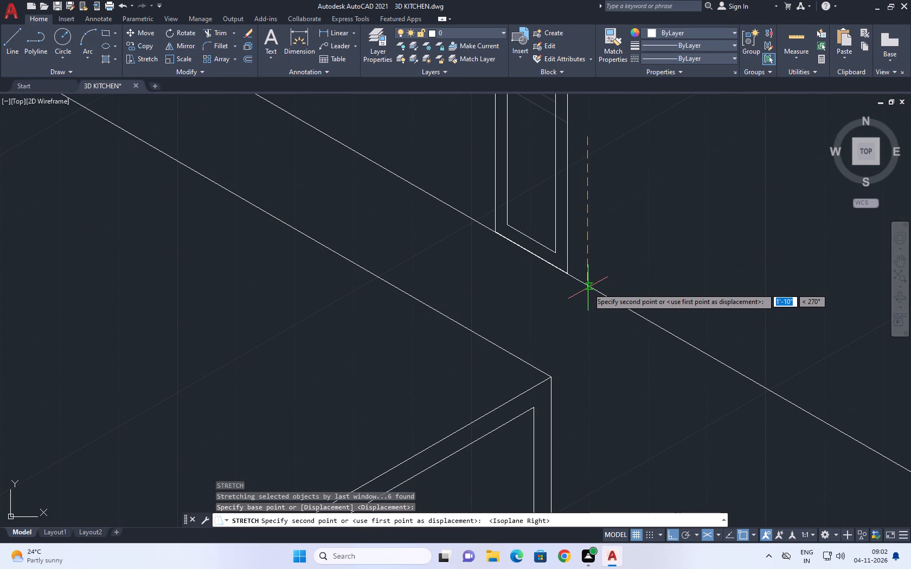
click(588, 288)
drag(617, 284, 618, 289)
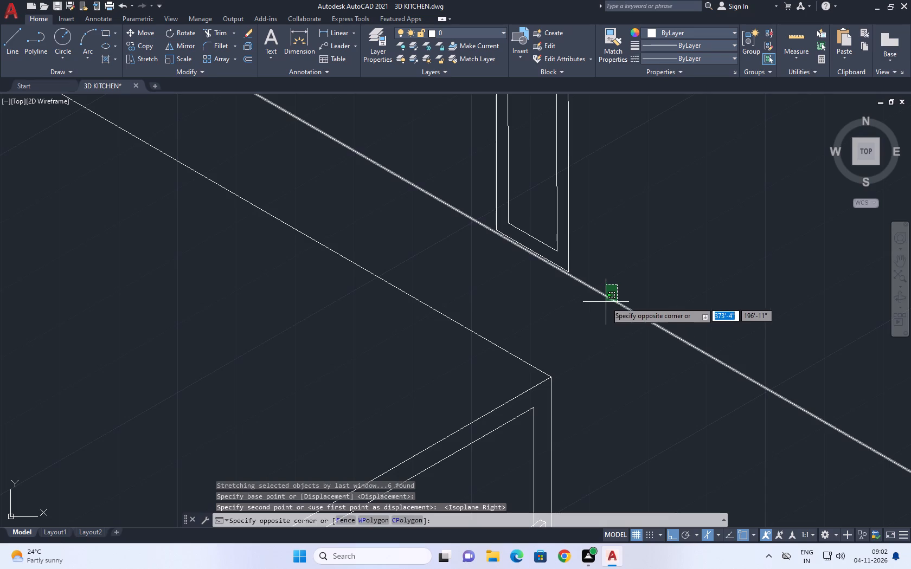
key(Escape)
Move the tall panel's bottom edge down onto the far wall's floor line.
scroll(552, 249, up, 2)
click(512, 263)
text(M)
key(space)
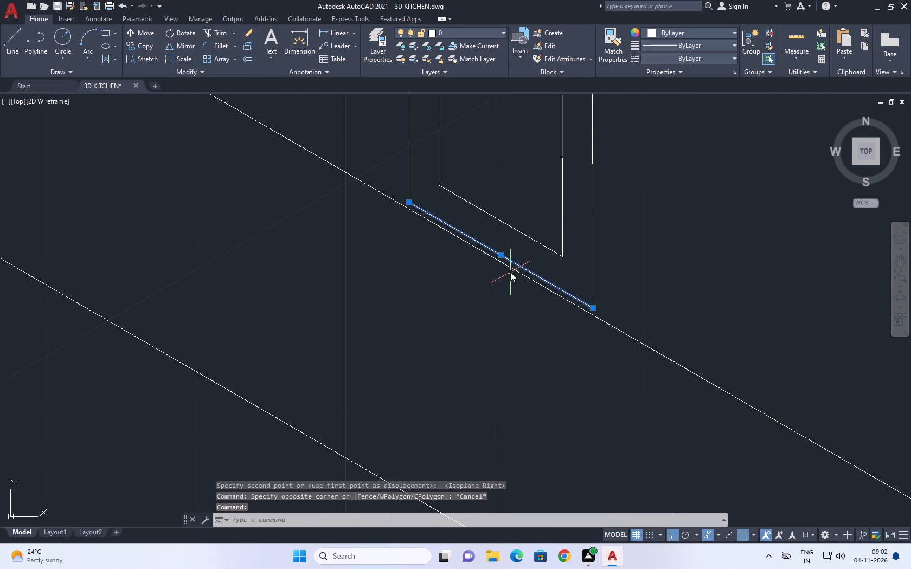
click(500, 254)
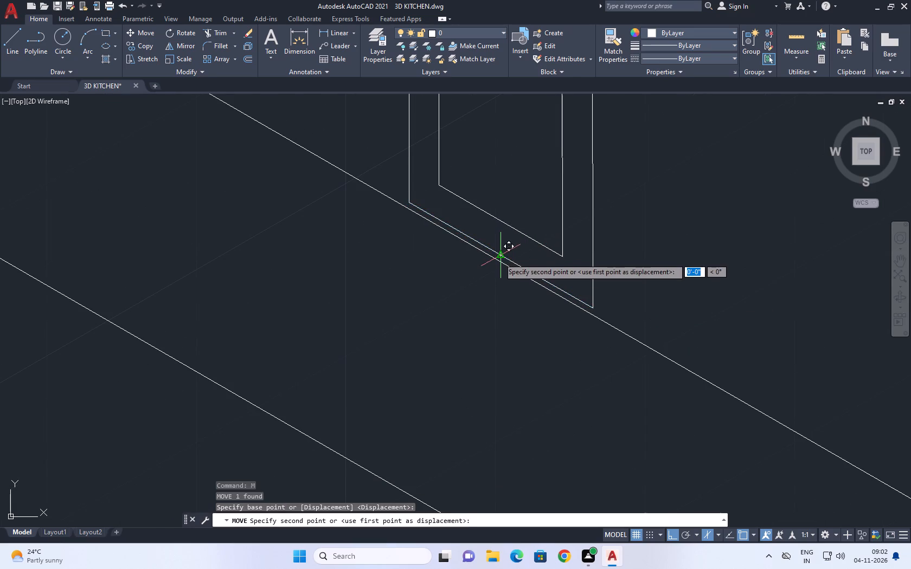
click(498, 259)
key(Escape)
Extend the tall panel's two outer verticals to the floor line.
text(EX)
key(space)
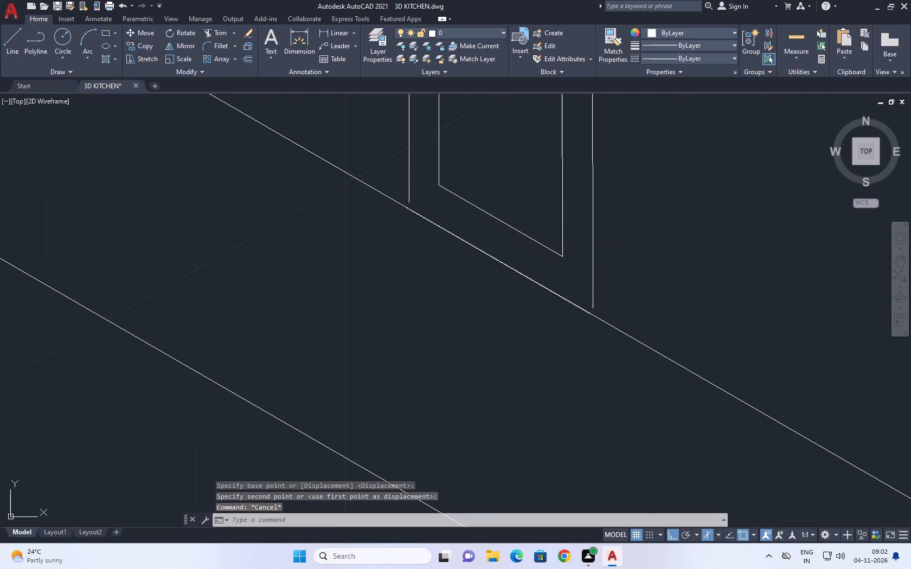
click(400, 183)
click(599, 295)
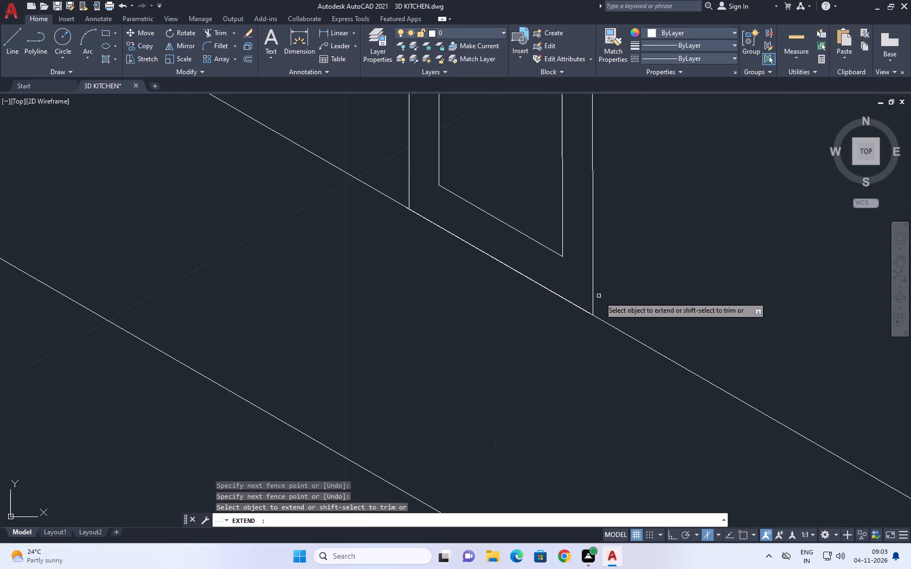
scroll(555, 249, down, 4)
key(Escape)
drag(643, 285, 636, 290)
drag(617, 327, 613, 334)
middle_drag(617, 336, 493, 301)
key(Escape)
Erase the three edges that close the projecting ledge's free end, keeping only the vertical at its front corner.
middle_drag(476, 289, 477, 290)
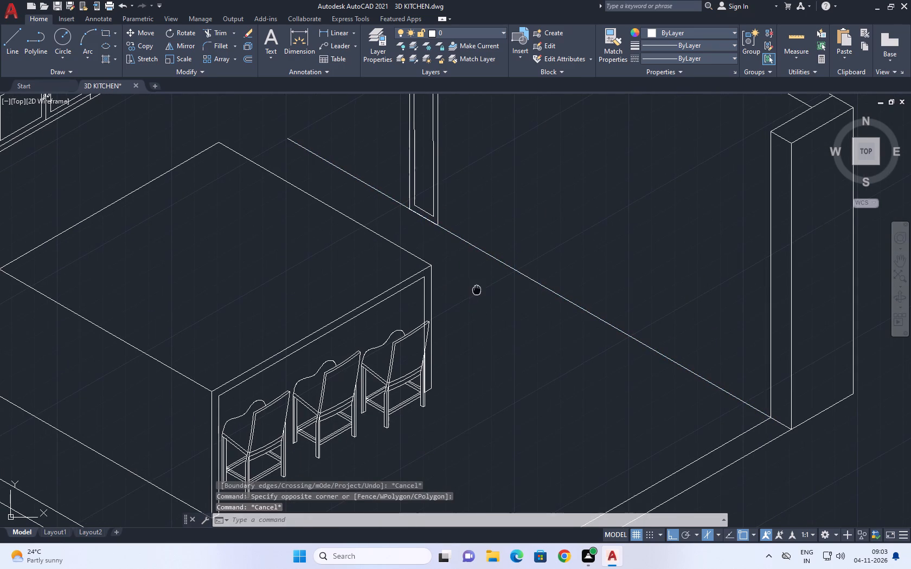
middle_drag(477, 290, 475, 344)
middle_drag(550, 337, 488, 320)
scroll(550, 305, down, 2)
middle_drag(572, 234, 578, 279)
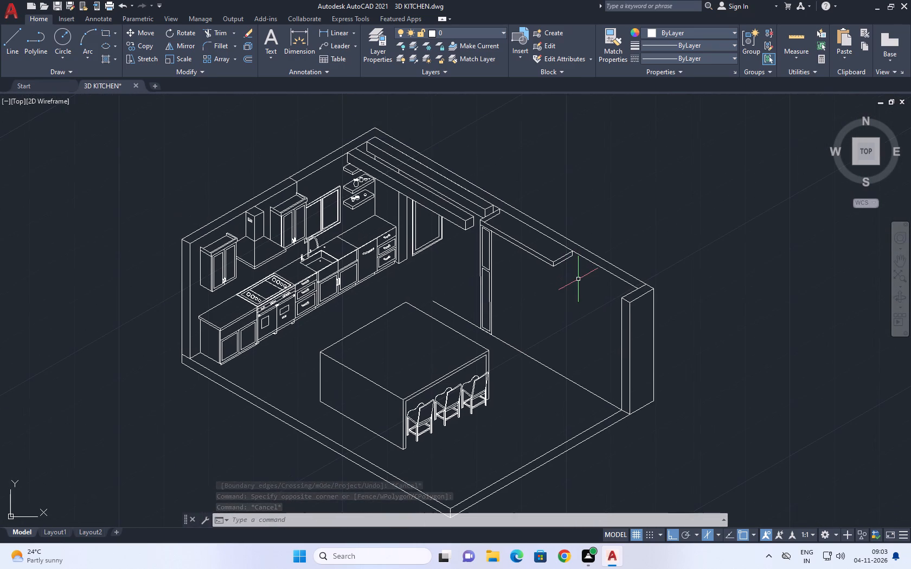
scroll(560, 268, up, 2)
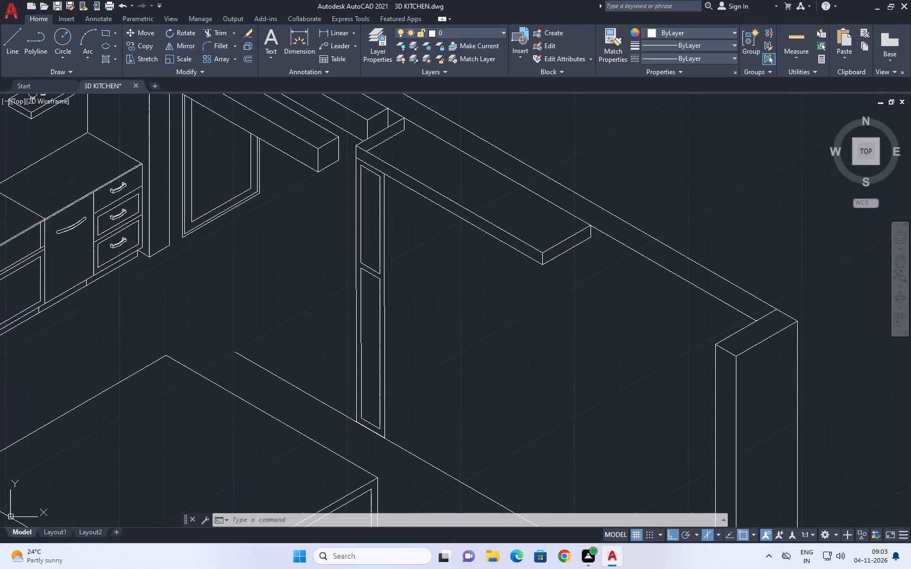
scroll(533, 235, up, 2)
middle_drag(588, 247, 578, 273)
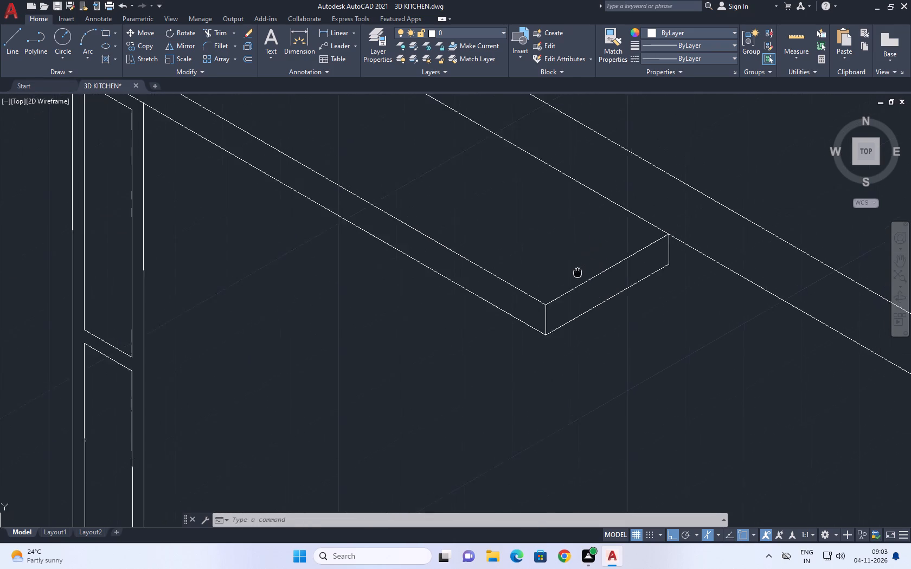
middle_drag(578, 273, 571, 301)
scroll(576, 314, down, 1)
click(584, 311)
click(592, 334)
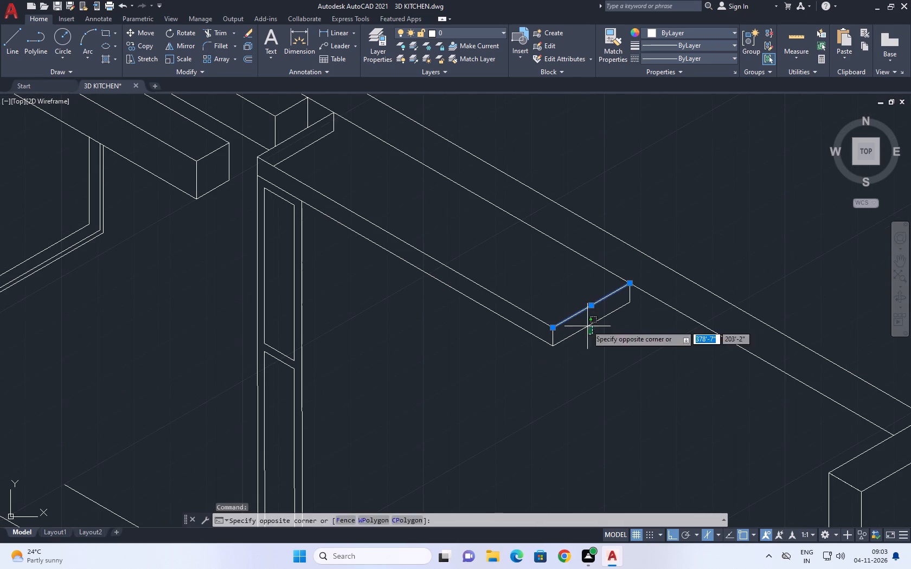
click(586, 325)
key(Delete)
click(632, 303)
click(620, 298)
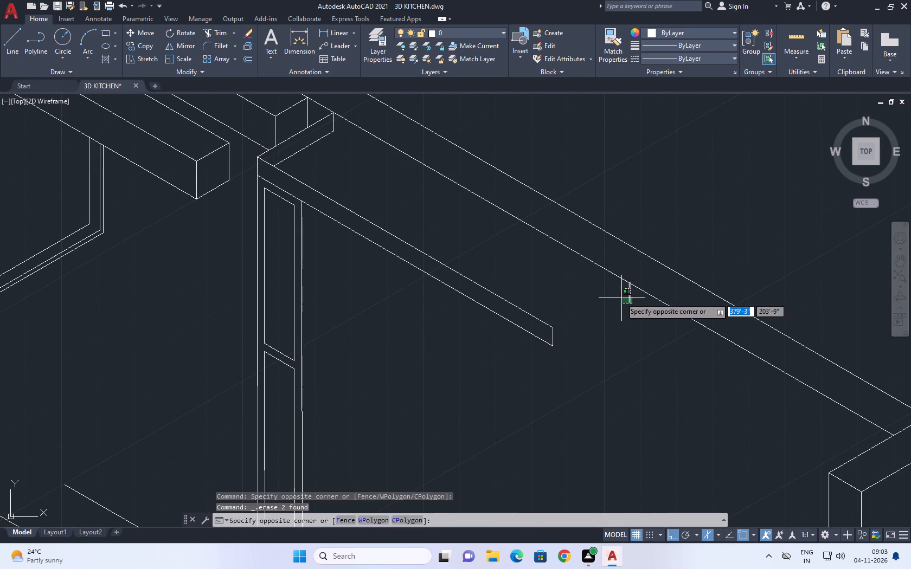
key(Delete)
Extend the ledge's upper and lower front edges along the far wall to the tall end column.
scroll(598, 344, down, 1)
middle_drag(598, 344, 490, 221)
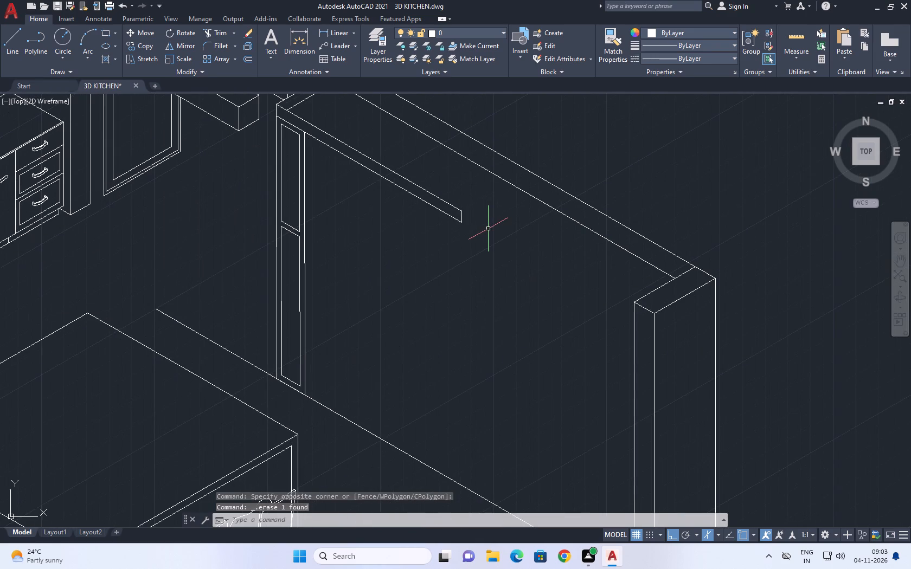
text(EX)
key(space)
click(447, 205)
click(439, 250)
click(451, 206)
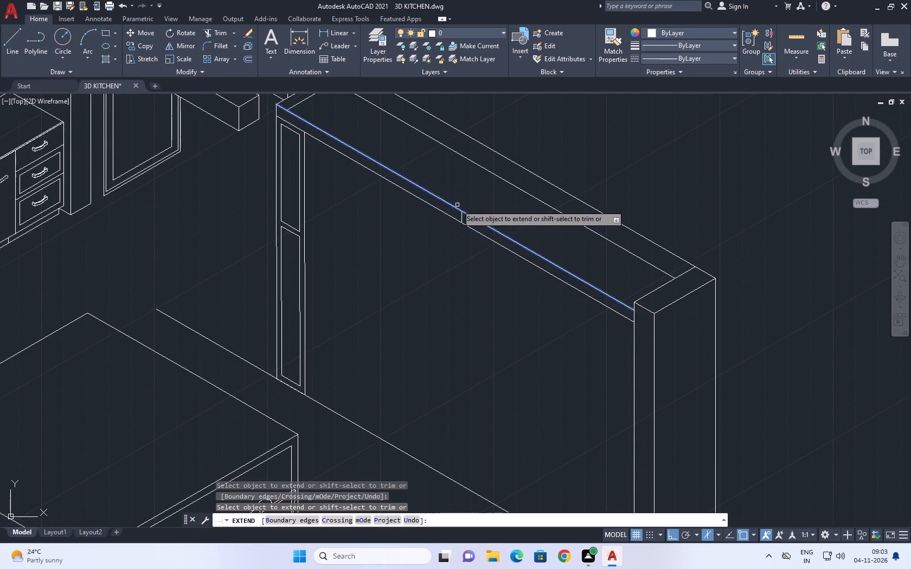
key(Escape)
Erase the short leftover vertical between the ledge's two front edges.
scroll(457, 213, up, 2)
click(470, 223)
drag(465, 221, 460, 219)
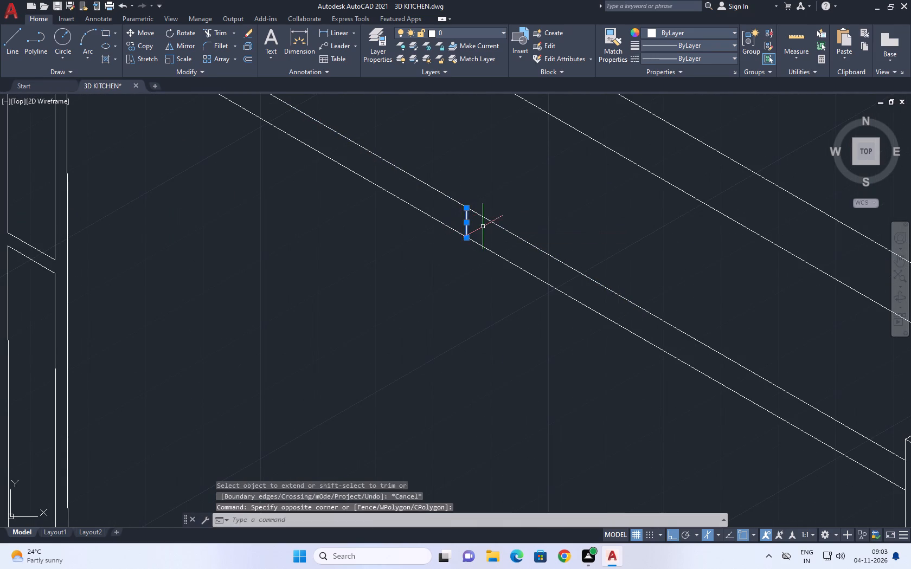
key(Delete)
Draw a vertical line from the middle of the ledge's lower front edge straight down past the far wall's floor line.
scroll(471, 231, down, 3)
middle_drag(510, 297, 505, 233)
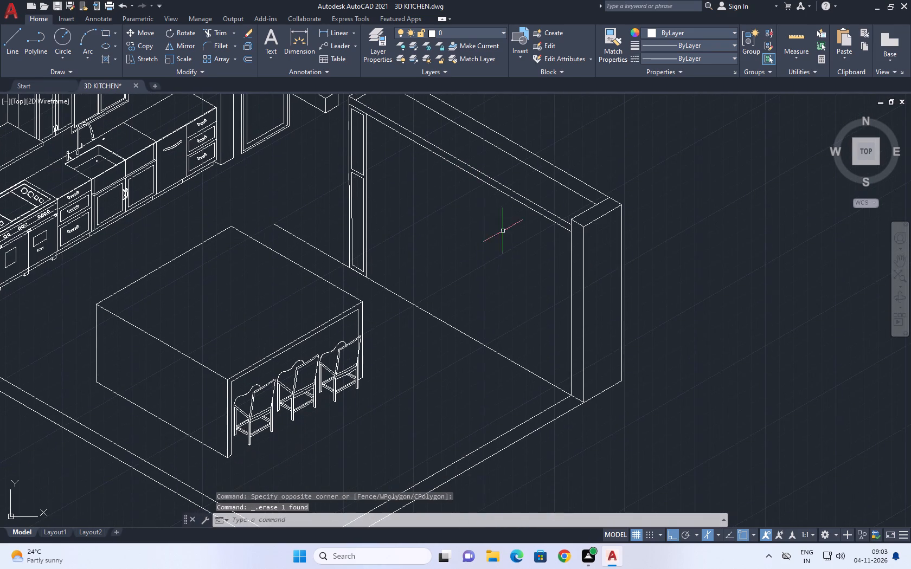
drag(461, 316, 450, 331)
click(428, 355)
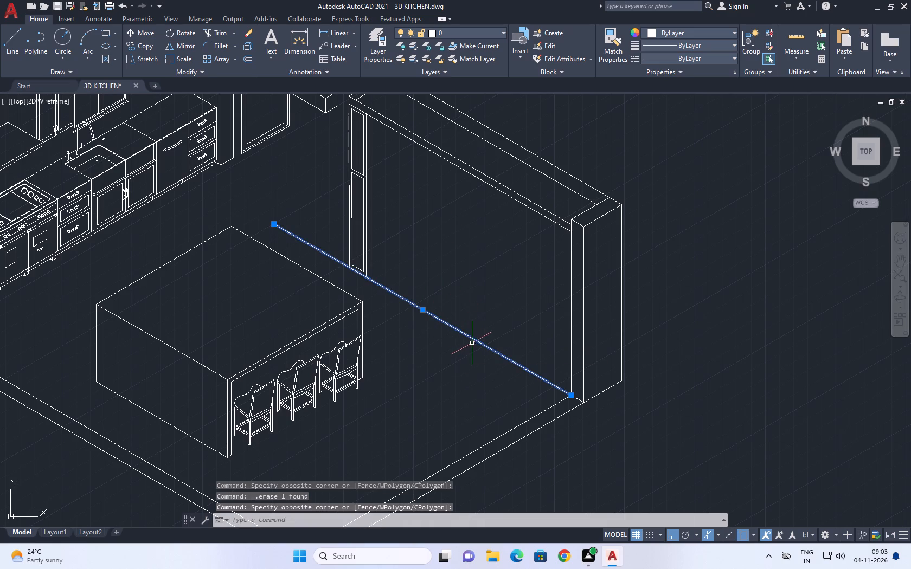
key(Escape)
key(l)
key(space)
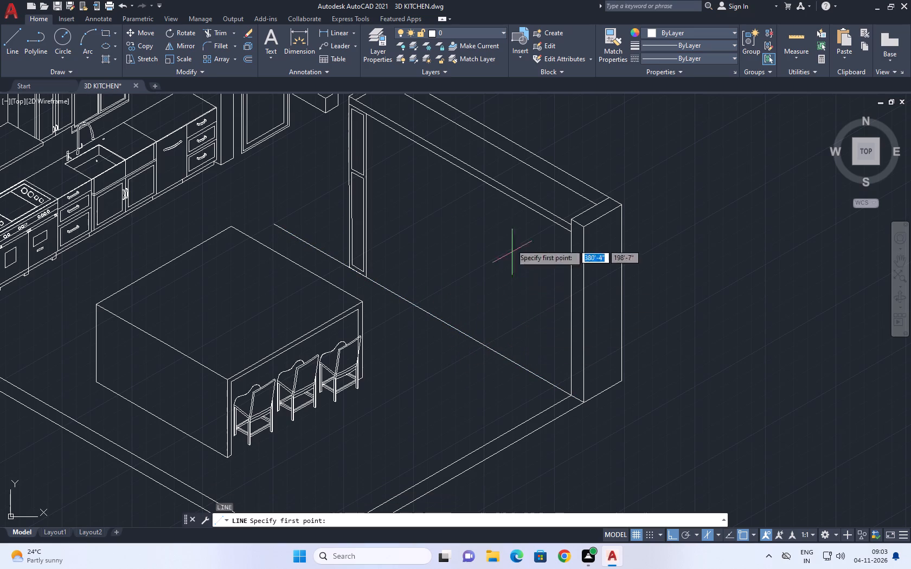
click(491, 185)
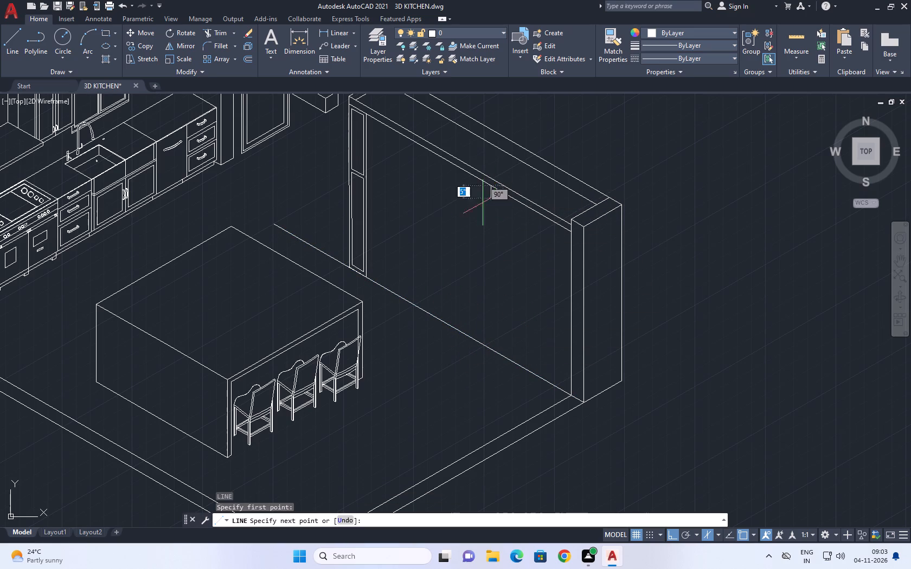
click(475, 383)
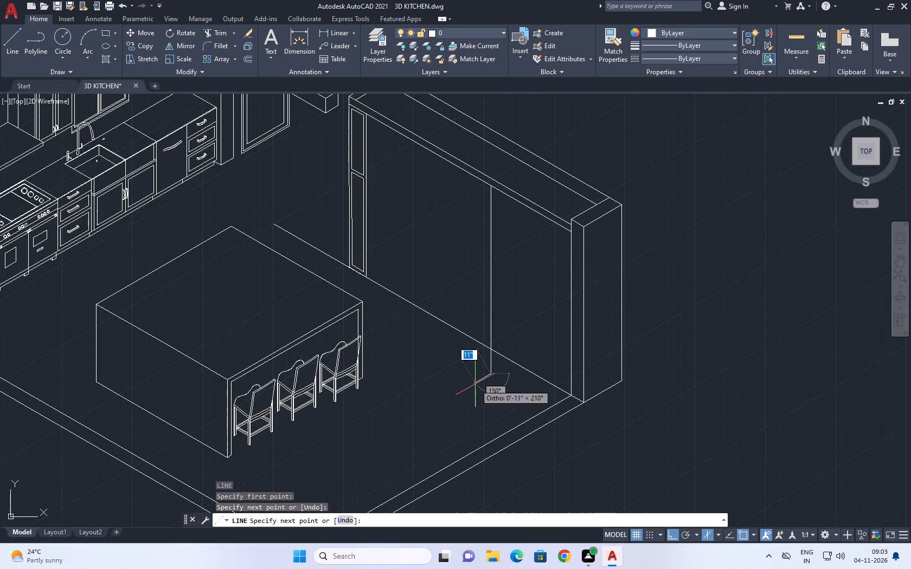
key(Escape)
Trim the new vertical where it overruns the floor line.
key(t)
key(r)
key(space)
click(495, 368)
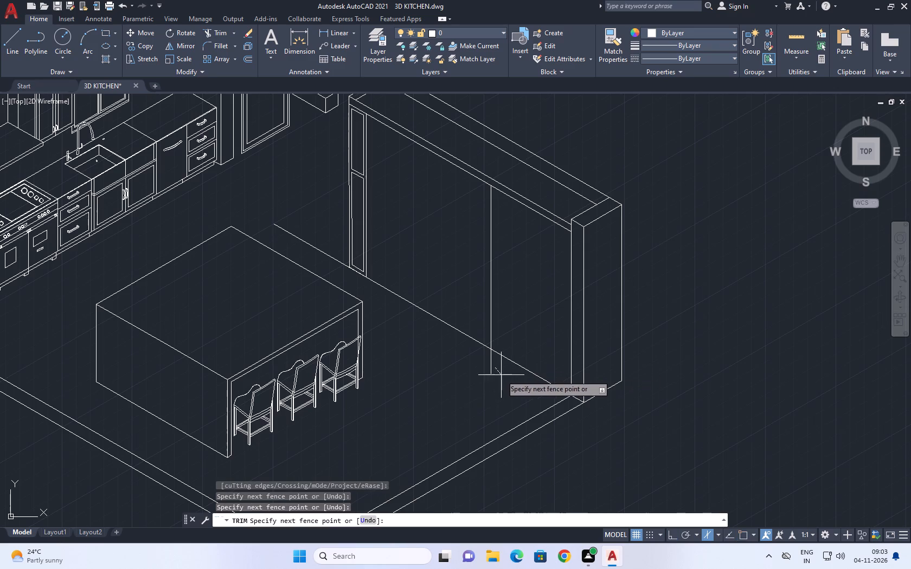
click(502, 375)
click(455, 349)
click(504, 381)
key(Escape)
Draw a line about 7'-5" along the ledge's lower edge from the tall panel's outer vertical to the new vertical's upper end.
scroll(499, 354, down, 2)
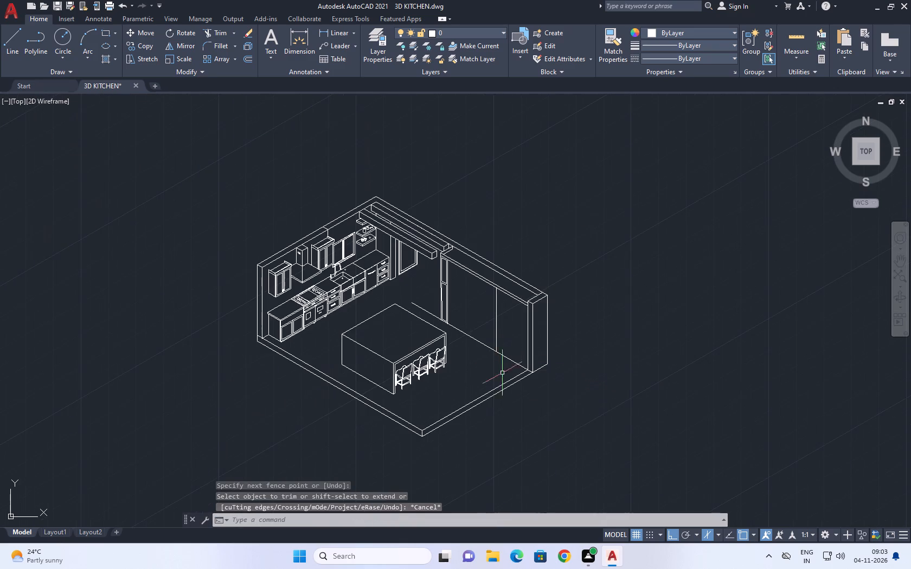
middle_drag(497, 390, 489, 371)
middle_drag(473, 342, 479, 360)
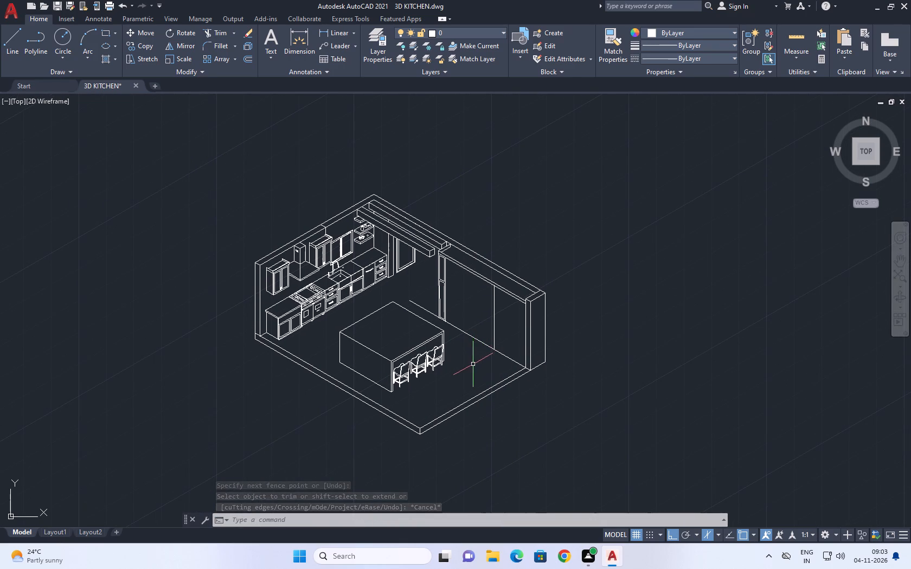
middle_drag(472, 386, 470, 364)
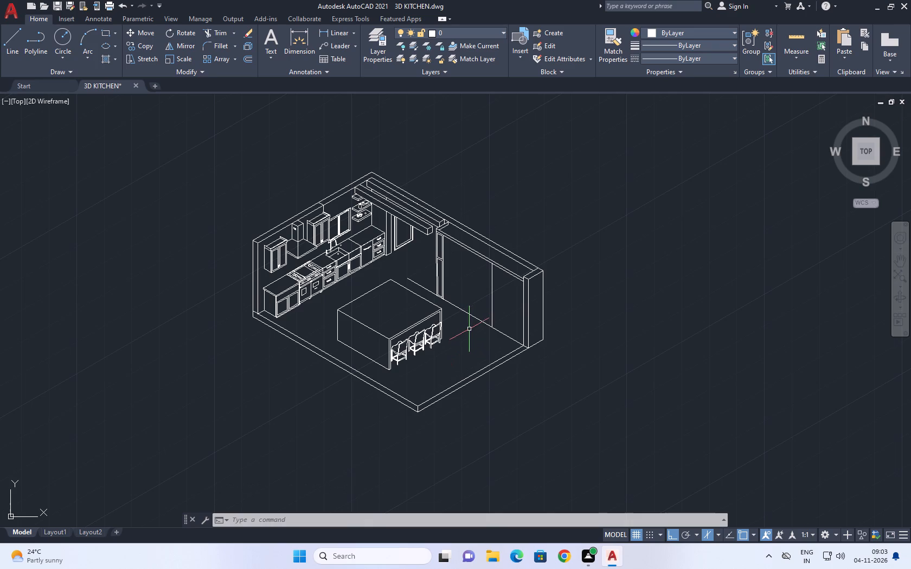
scroll(448, 312, up, 2)
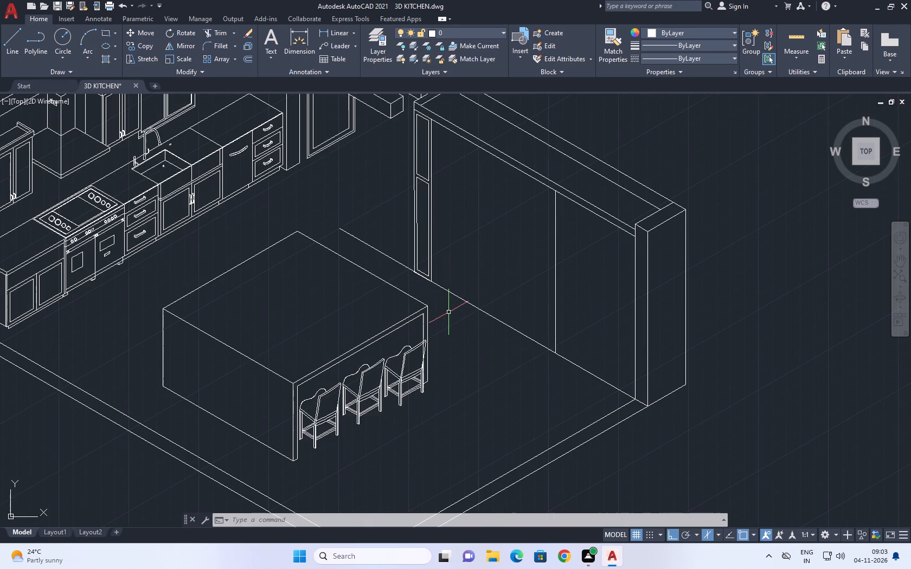
key(l)
key(space)
middle_drag(467, 267, 473, 354)
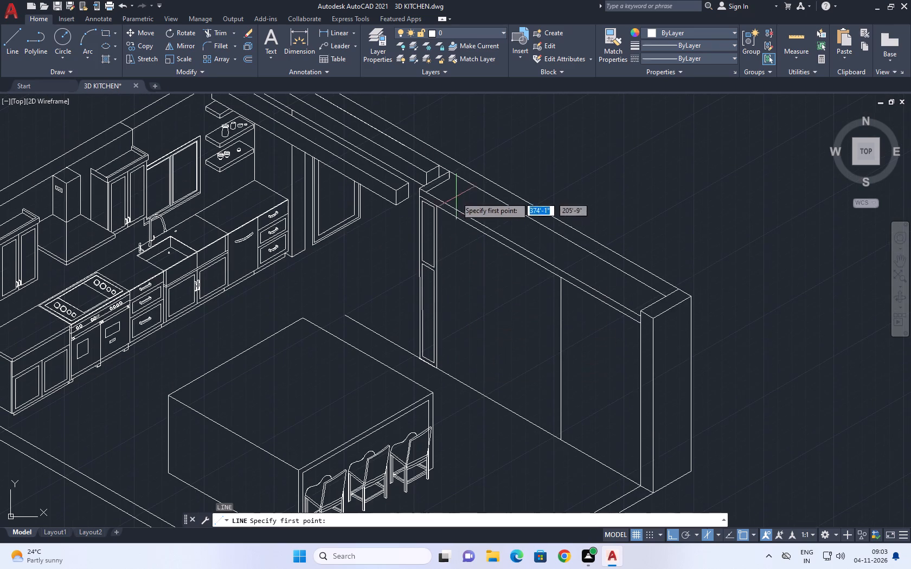
scroll(446, 202, up, 1)
click(429, 209)
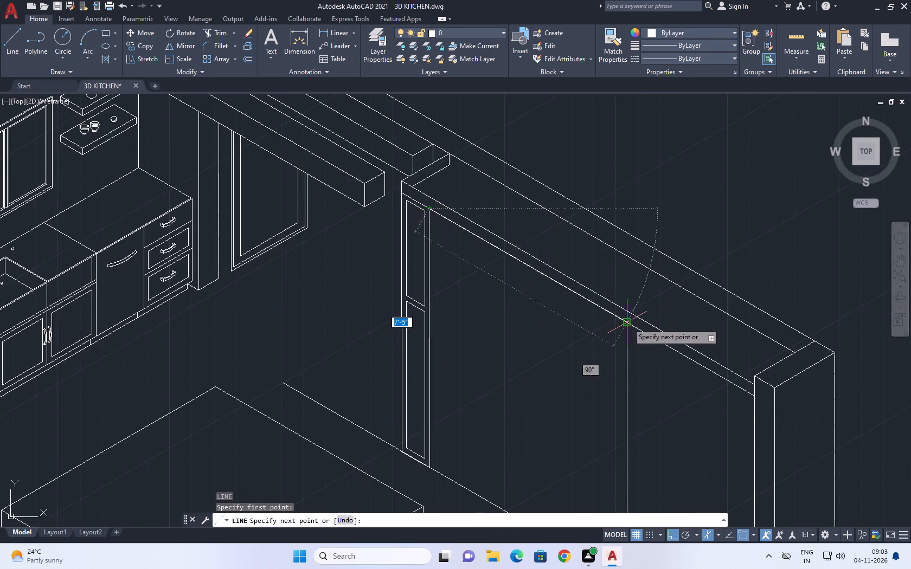
click(626, 325)
key(Escape)
click(590, 300)
key(Escape)
Draw a vertical from the midpoint of that 7'-5" line down past the floor line and trim off its overrun.
key(l)
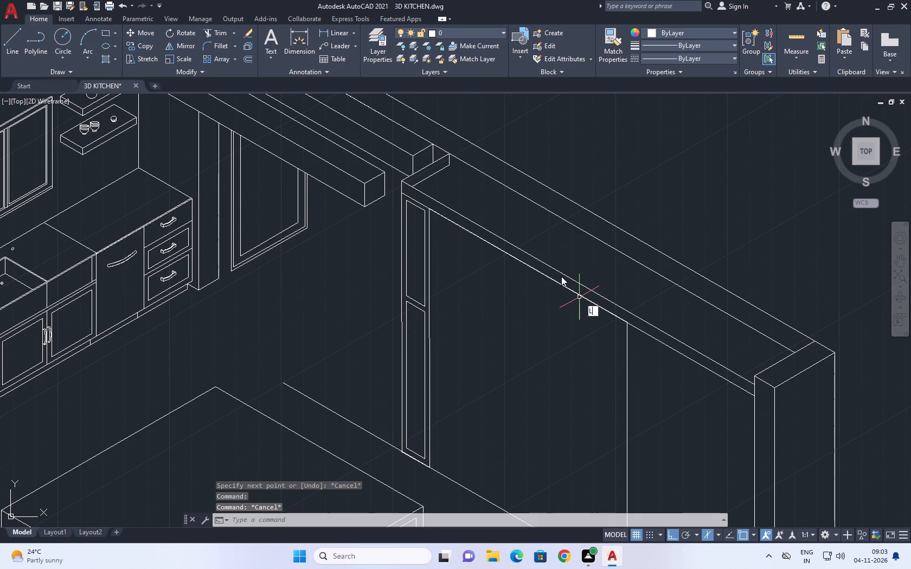
key(space)
click(528, 267)
middle_drag(524, 353, 520, 243)
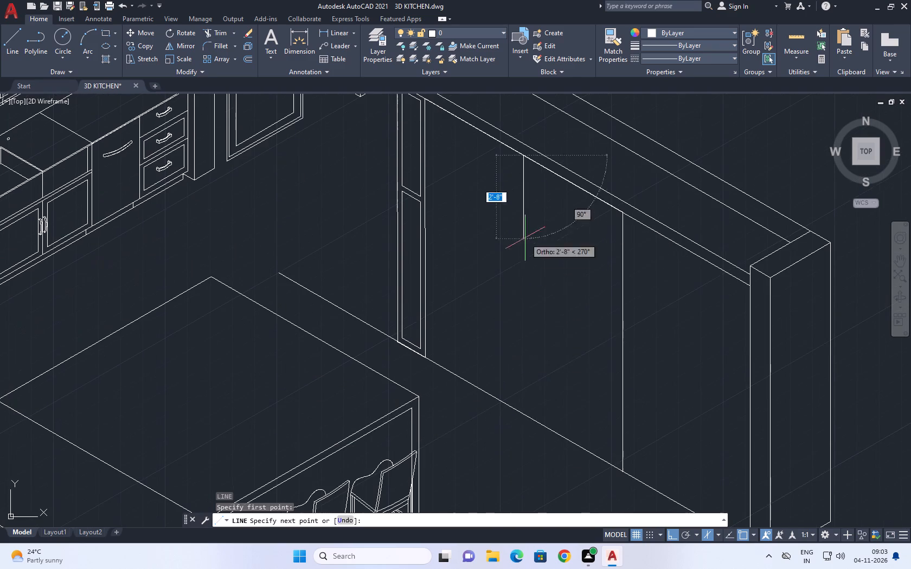
click(512, 447)
key(Escape)
text(TR)
key(space)
click(524, 432)
key(Escape)
middle_drag(533, 384, 536, 392)
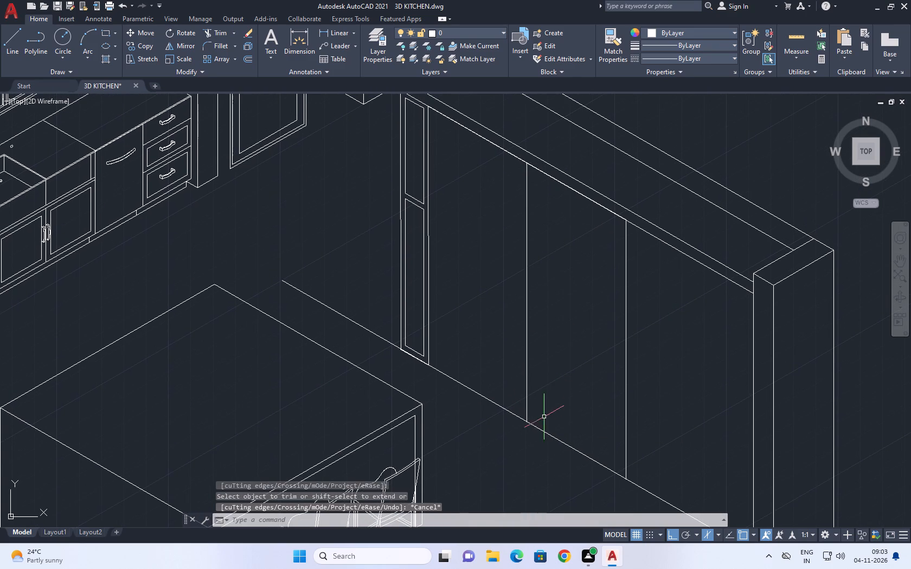
Copy the 7'-5" top line twice downward as cabinet dividers, the first copy about 2'-6" below the original.
click(586, 196)
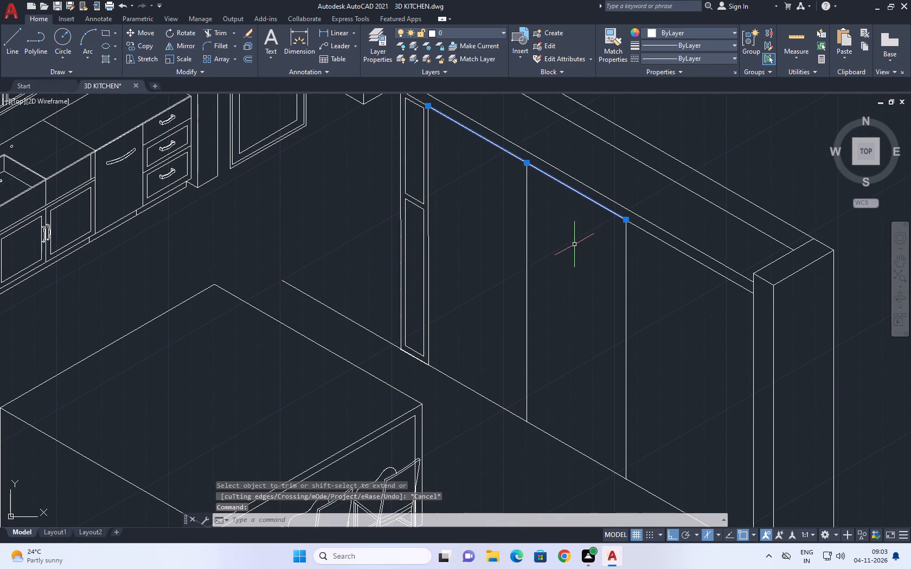
key(c)
key(o)
key(space)
click(592, 238)
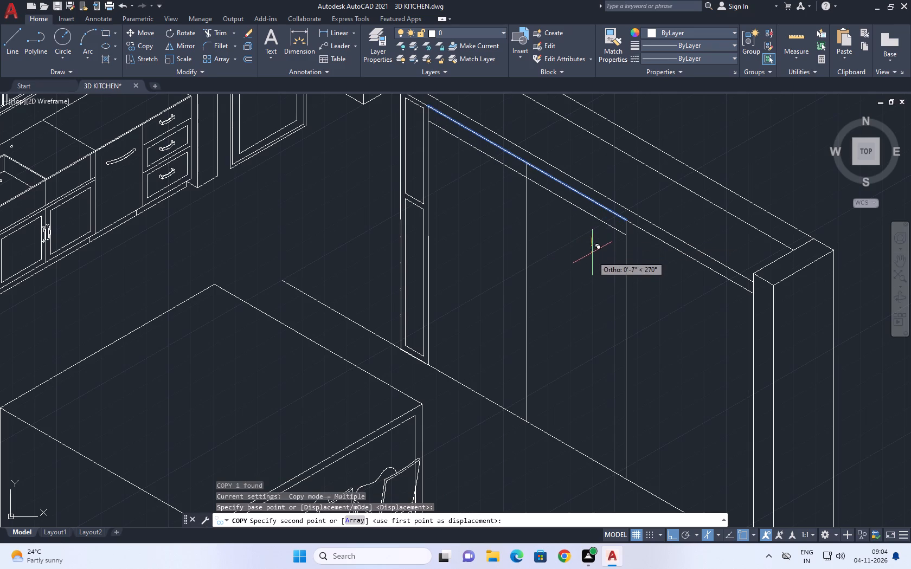
click(608, 305)
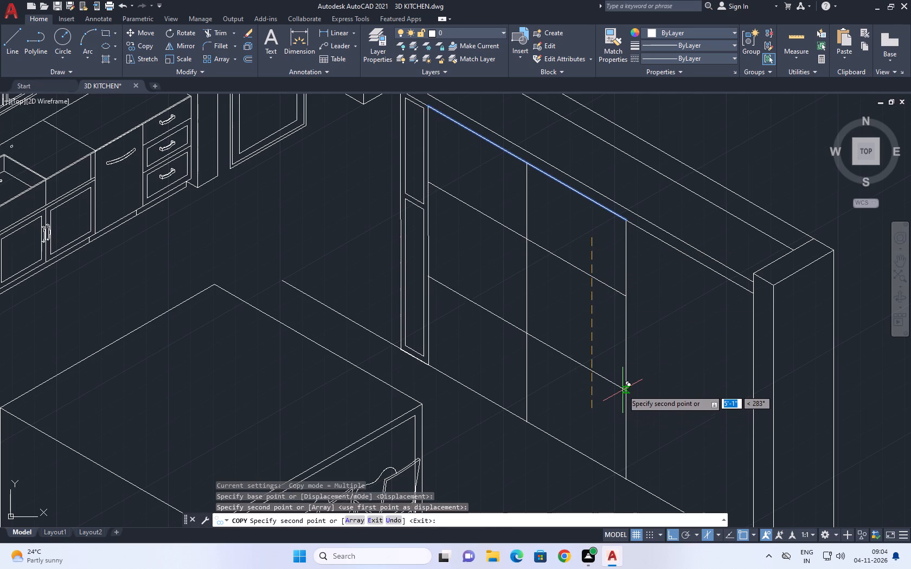
click(625, 381)
key(Escape)
Move the lower copied divider so its end meets the cabinet's outer vertical farthest from the tall panel.
click(503, 268)
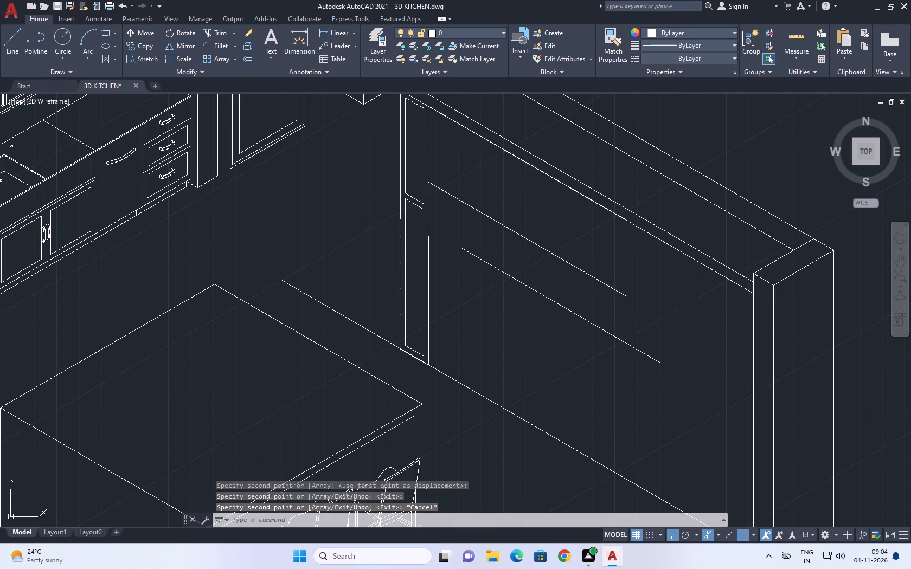
click(486, 277)
key(m)
key(space)
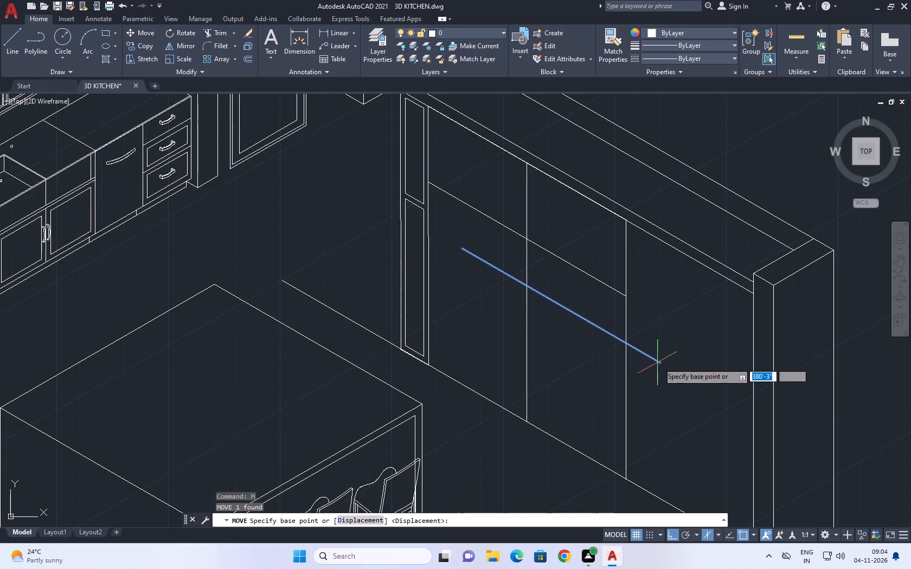
click(660, 363)
click(627, 385)
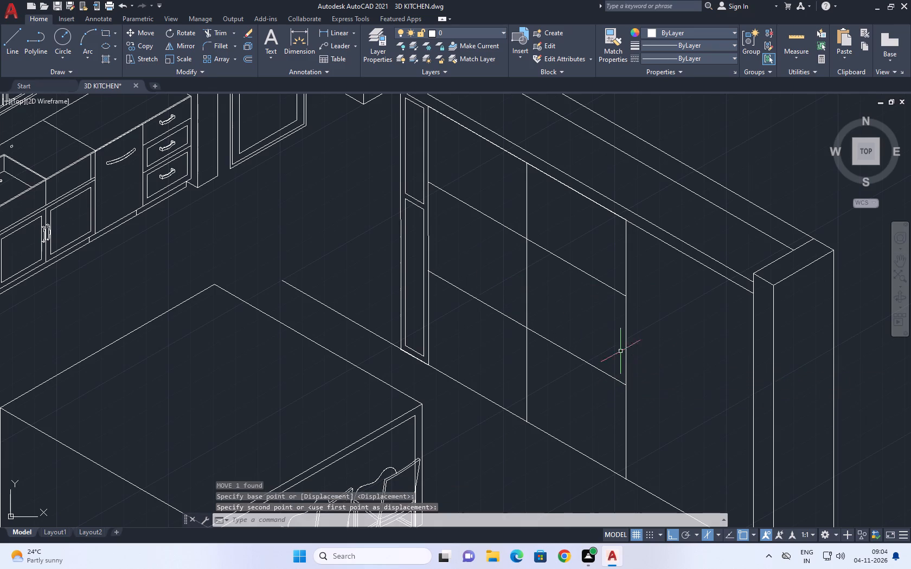
Sketch a shallow isometric rectangle across the middle vertical in the cabinet's top row, with its lower edge about 3'-7" long.
scroll(528, 287, up, 1)
middle_drag(586, 401, 582, 342)
middle_drag(551, 213, 571, 336)
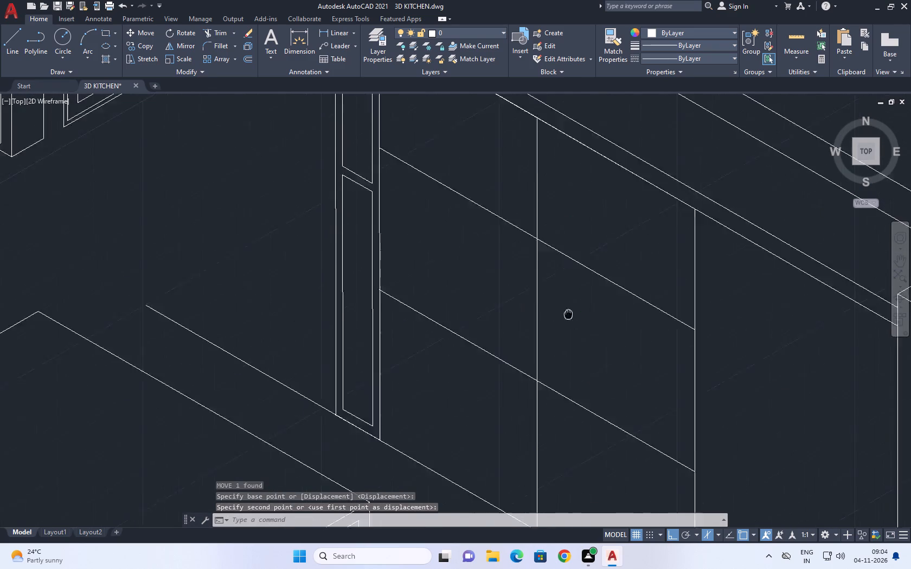
middle_drag(571, 336, 576, 360)
key(l)
key(space)
click(587, 278)
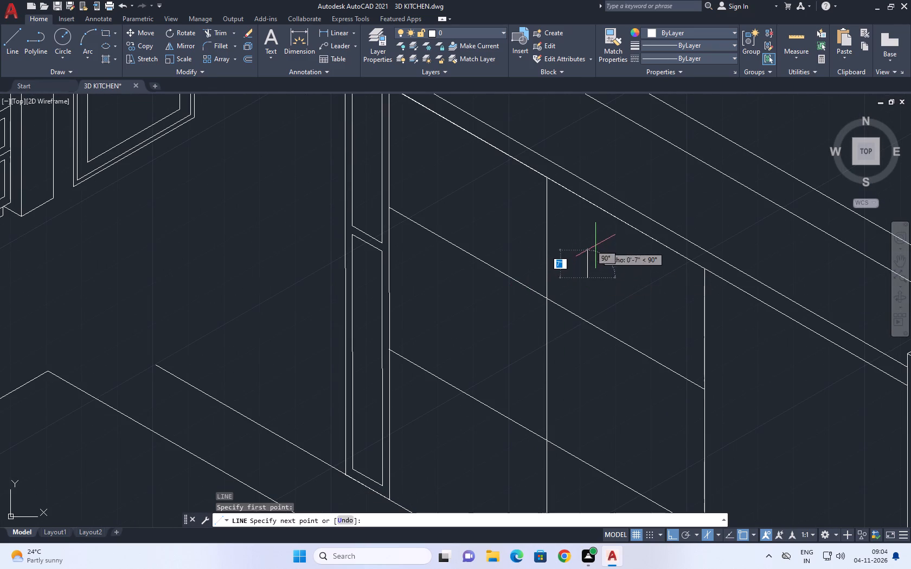
click(594, 240)
key(F5)
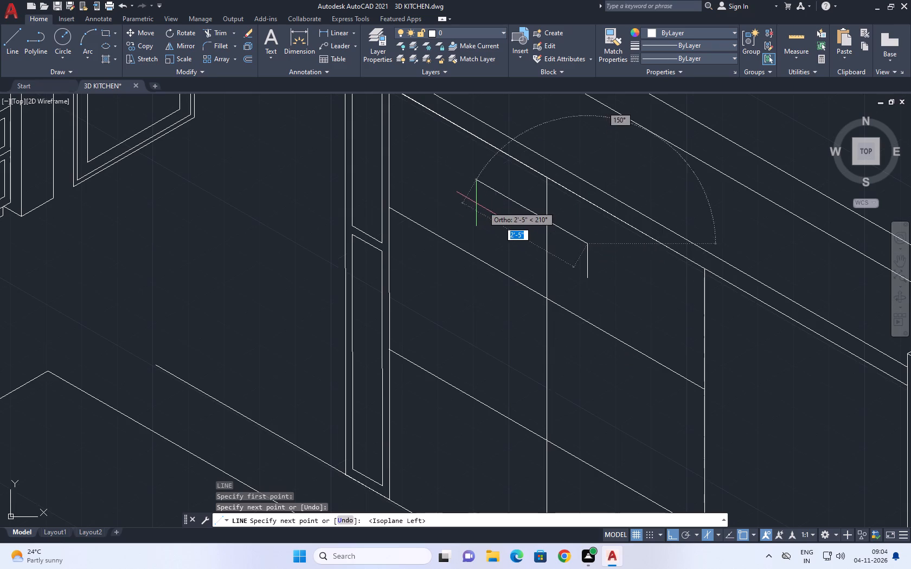
click(447, 176)
click(444, 194)
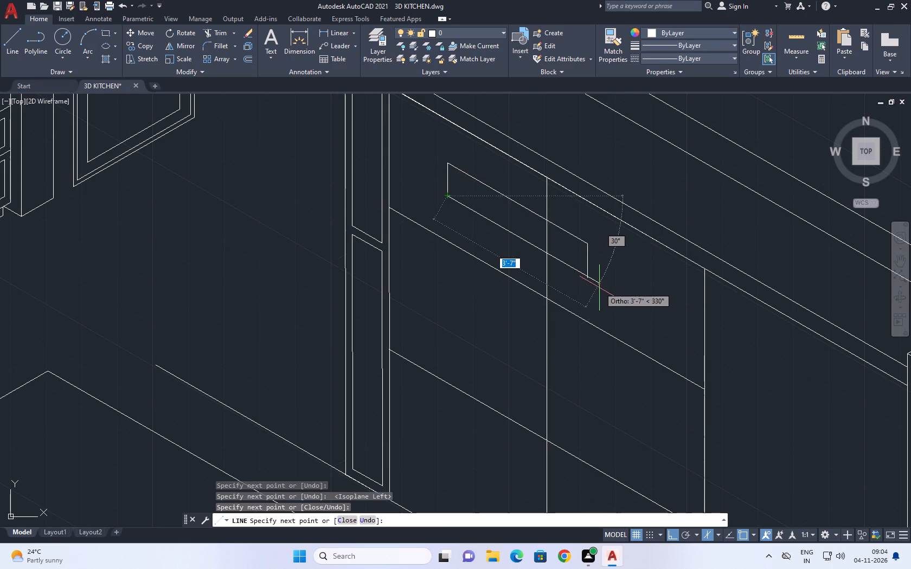
click(600, 289)
key(Escape)
Fillet the shallow rectangle's lower edge with its short side to close the overrunning corner.
text(F)
key(space)
click(580, 274)
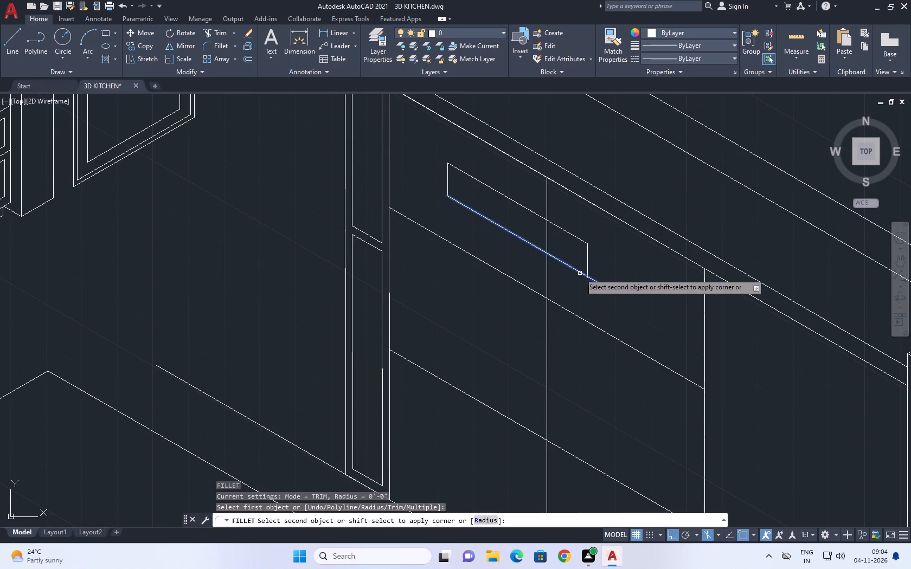
click(587, 268)
key(Escape)
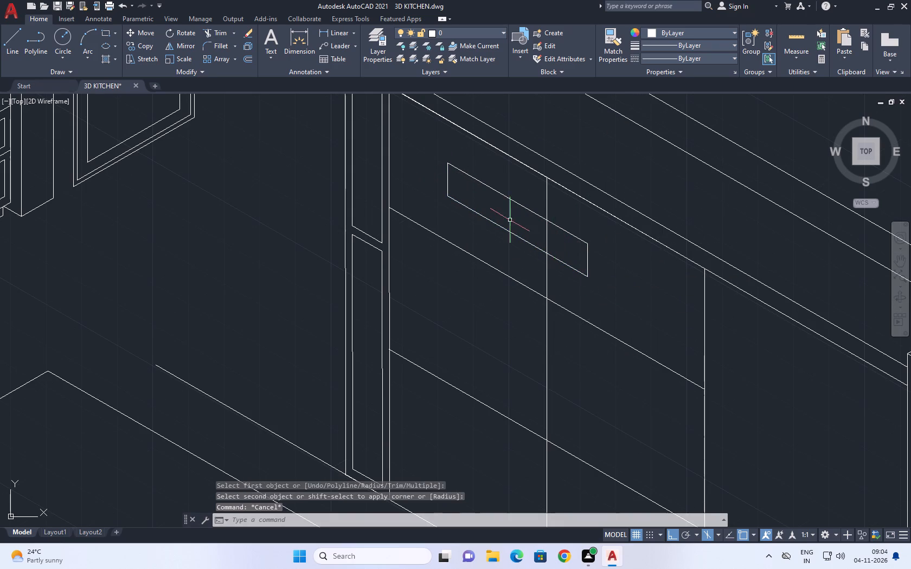
Move the shallow rectangle along its long direction so its upper edge's midpoint sits on the cabinet's middle vertical.
click(431, 135)
click(610, 301)
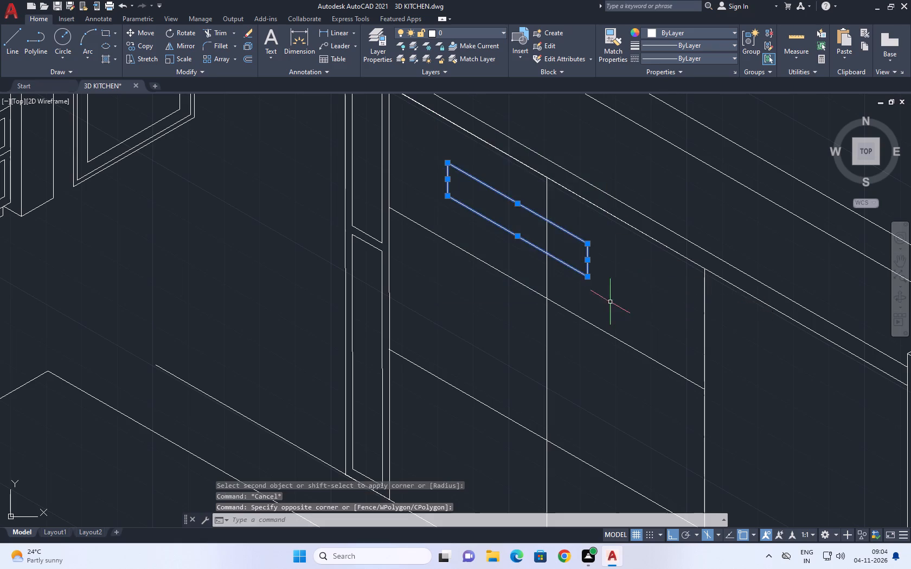
middle_drag(624, 304, 563, 318)
key(m)
key(space)
click(455, 215)
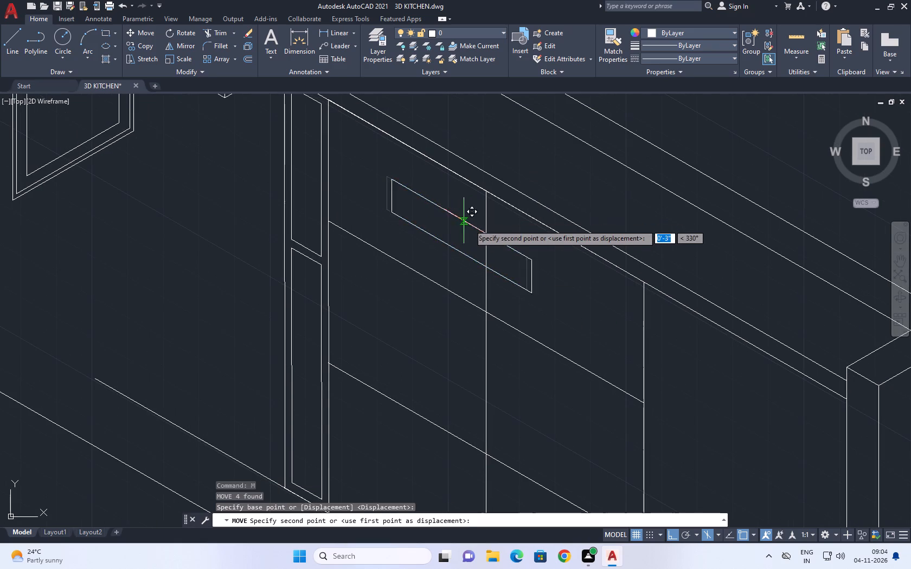
click(485, 232)
Trim away the middle vertical across the whole top row: inside, above and below the shallow rectangle.
middle_drag(498, 250, 507, 275)
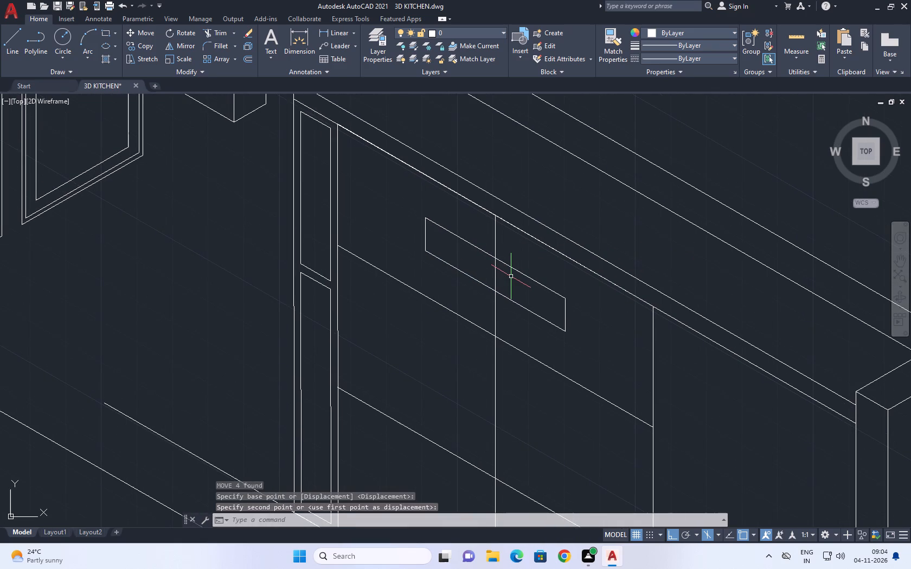
text(TR)
key(space)
click(499, 276)
click(484, 264)
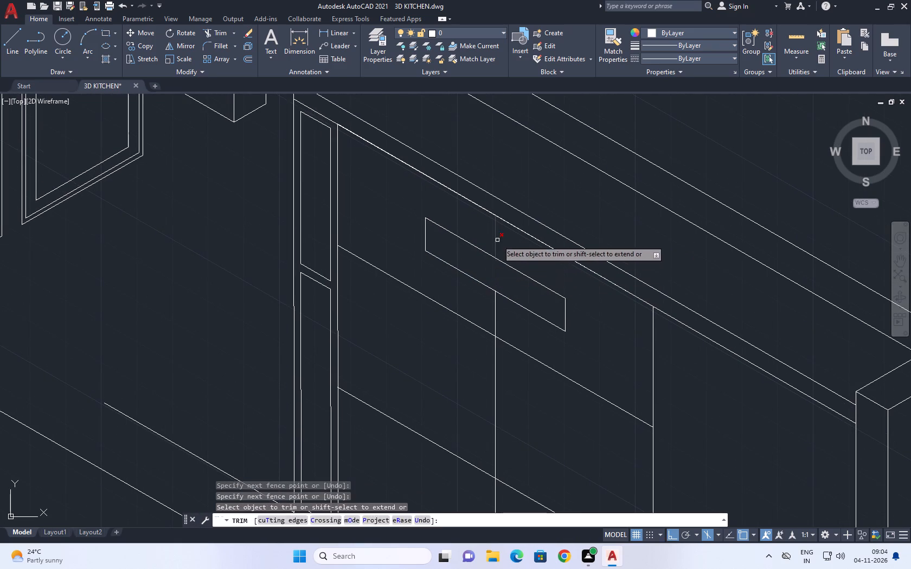
click(497, 240)
click(490, 232)
key(Escape)
key(space)
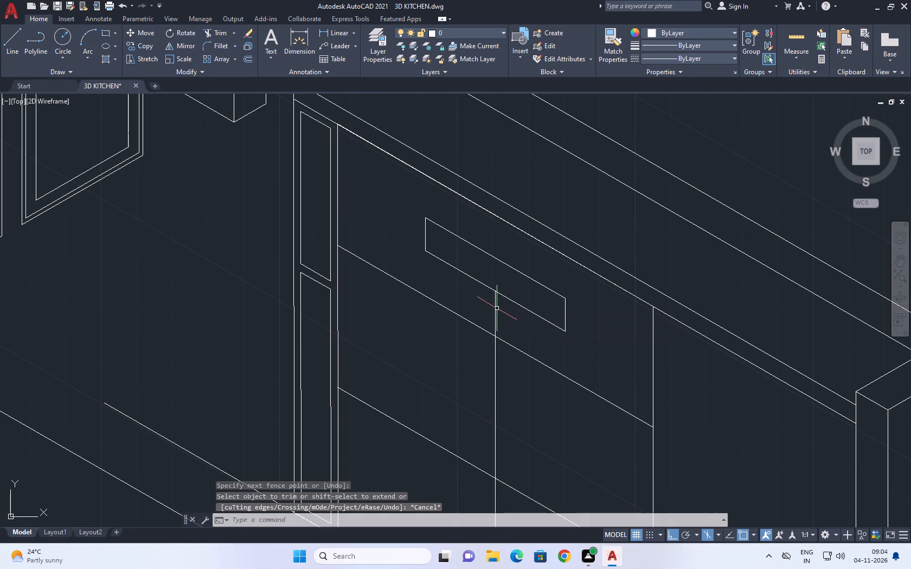
click(494, 308)
key(Escape)
Sketch a small, narrow isometric handle outline between the shallow rectangle and the divider beneath it.
key(l)
key(space)
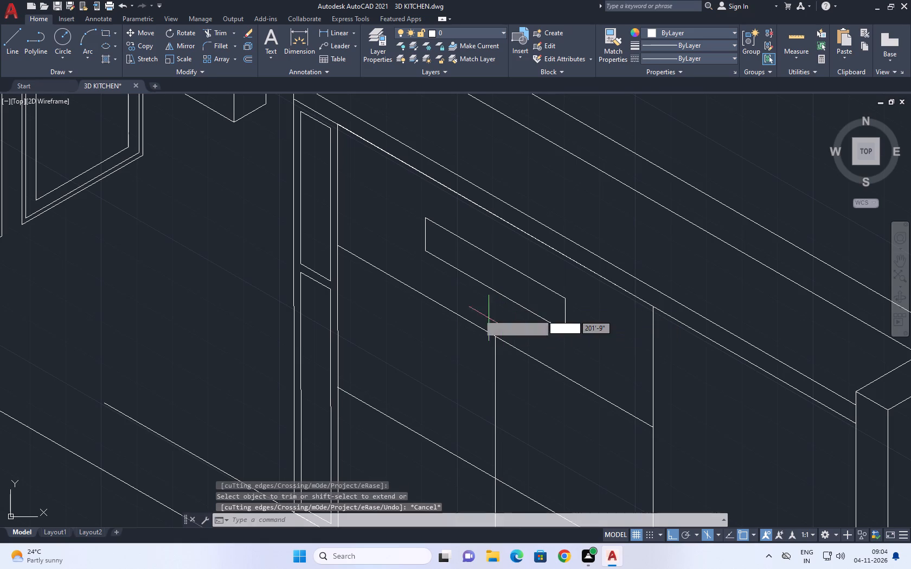
scroll(473, 311, up, 1)
click(467, 305)
click(521, 335)
scroll(526, 331, up, 1)
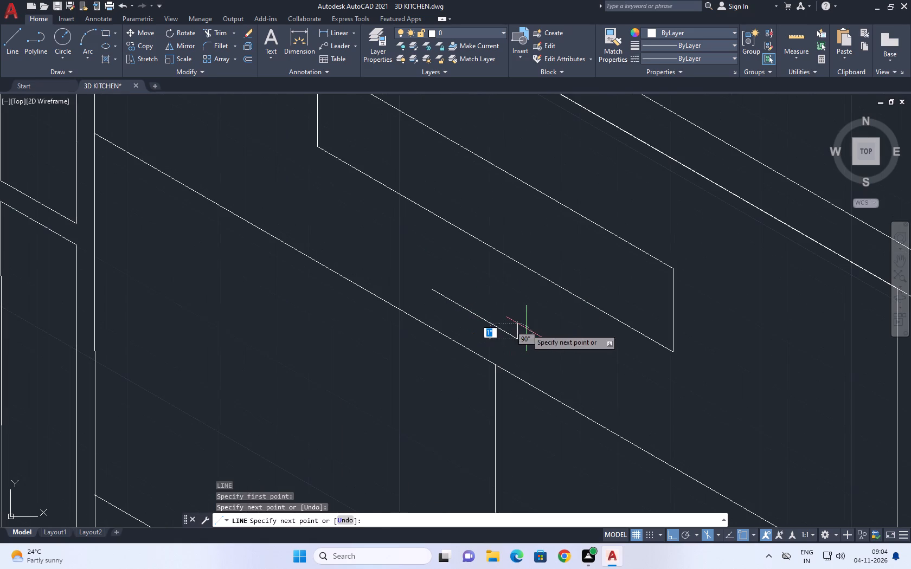
click(524, 327)
click(435, 276)
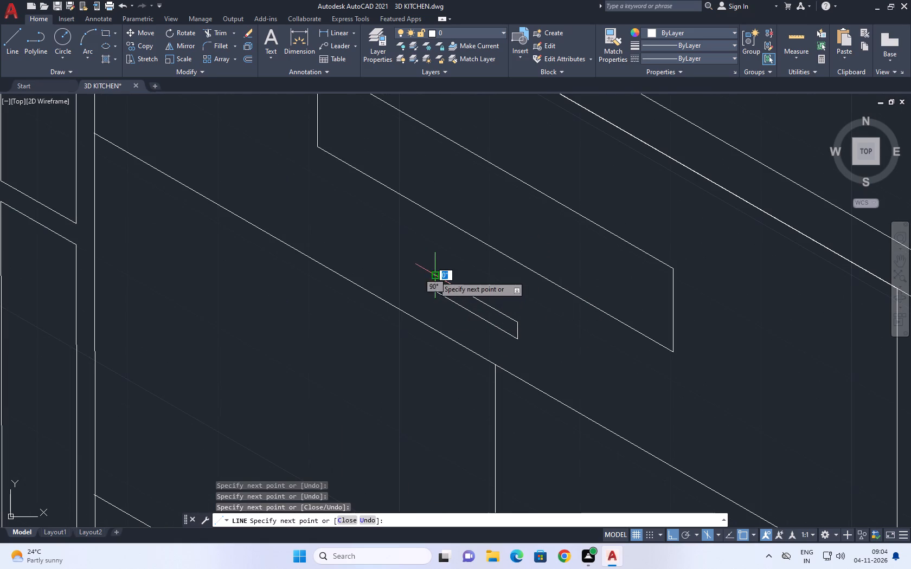
click(431, 290)
key(Escape)
Replace the handle outline's slanted short side with a vertical line from its upper corner past the lower edge.
scroll(441, 294, up, 3)
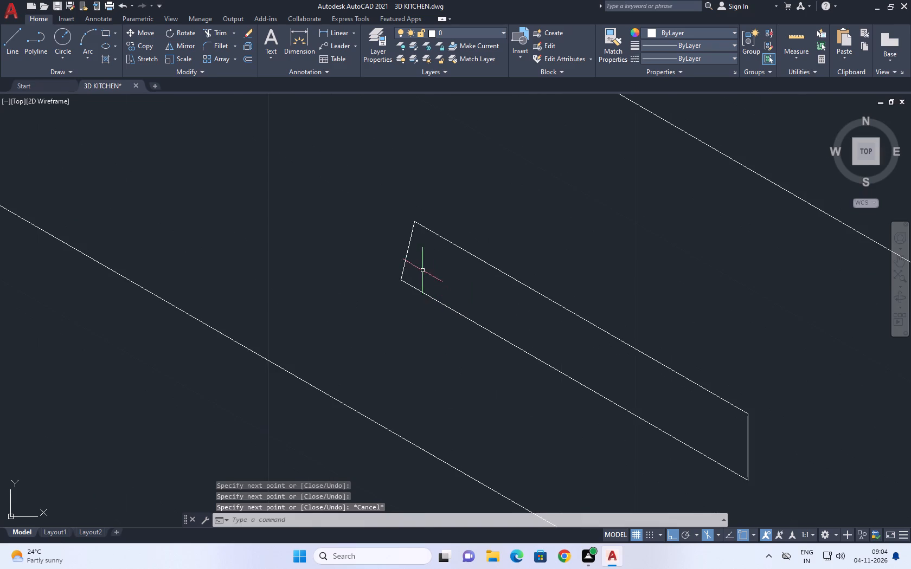
drag(422, 270, 415, 261)
click(403, 247)
key(Delete)
key(l)
key(space)
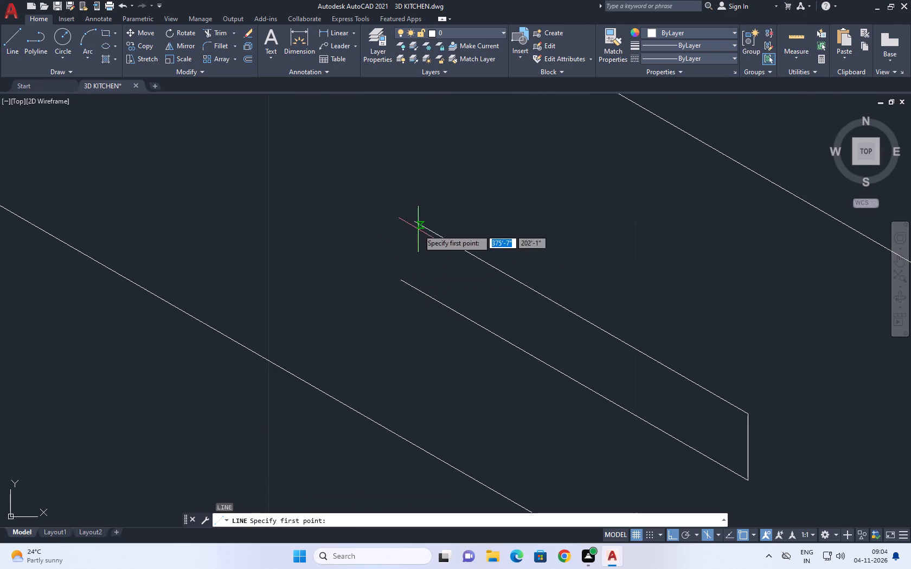
click(413, 220)
click(413, 346)
key(Escape)
Trim both overruns where the new vertical crosses the handle outline's lower edge.
key(t)
key(r)
key(space)
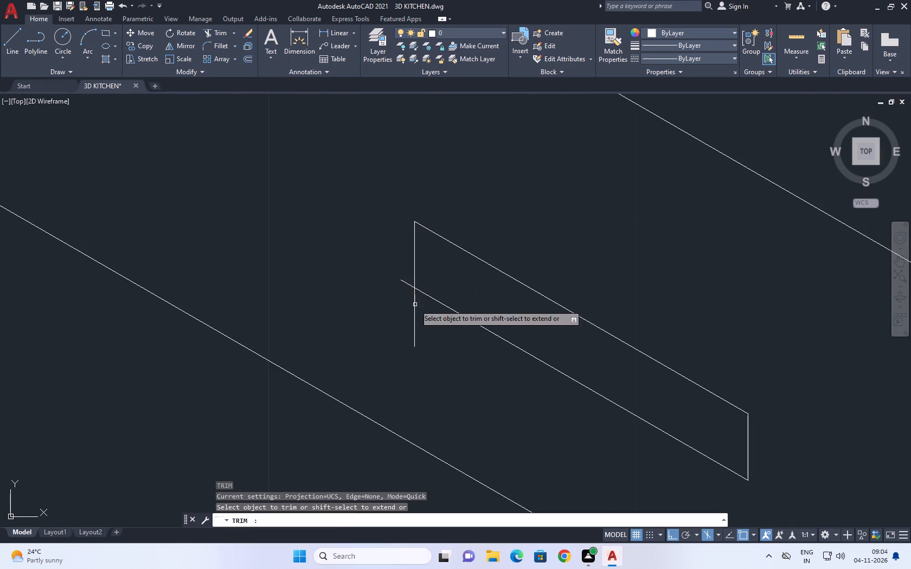
click(406, 280)
drag(426, 349, 428, 357)
scroll(432, 323, down, 5)
key(Escape)
Move the handle outline so its upper edge's midpoint lines up with the cabinet's middle vertical.
middle_click(401, 316)
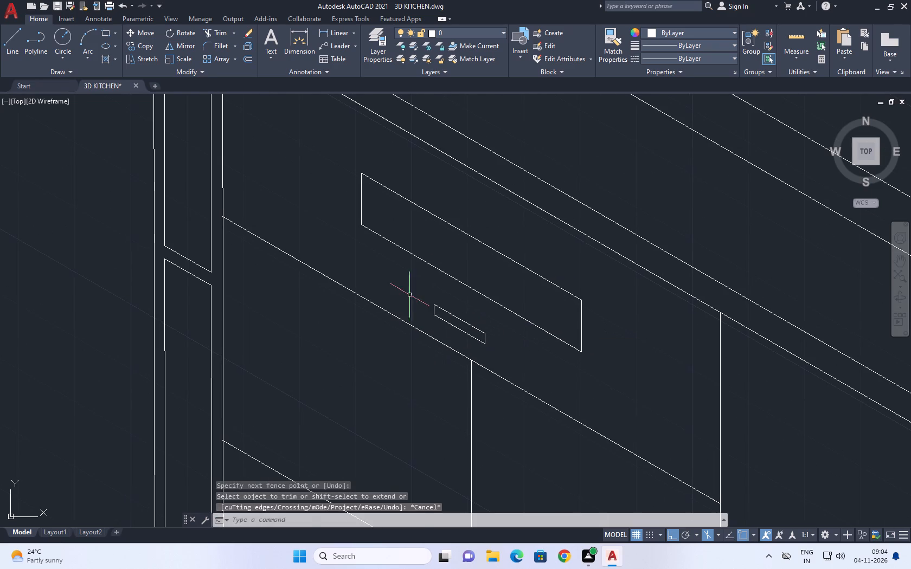
click(409, 283)
click(499, 364)
key(m)
key(space)
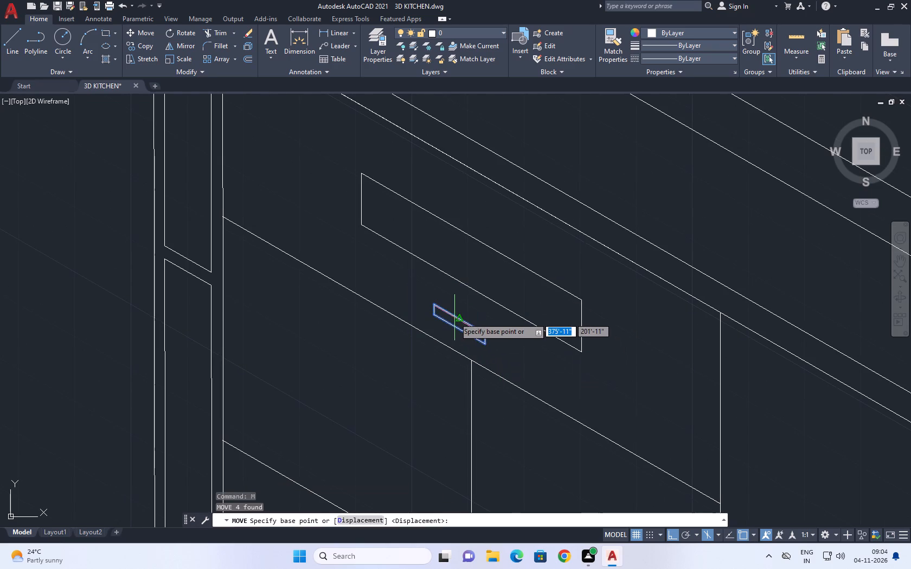
click(459, 319)
click(472, 323)
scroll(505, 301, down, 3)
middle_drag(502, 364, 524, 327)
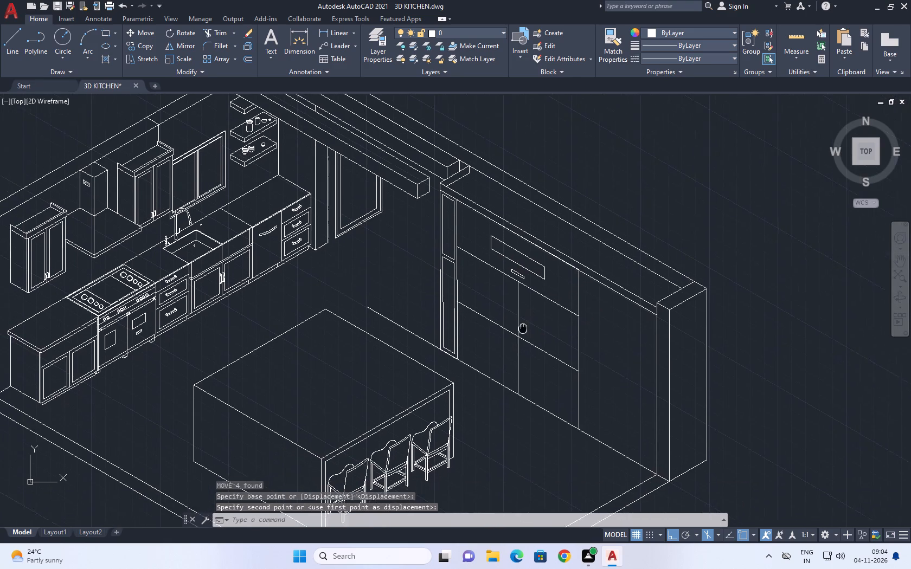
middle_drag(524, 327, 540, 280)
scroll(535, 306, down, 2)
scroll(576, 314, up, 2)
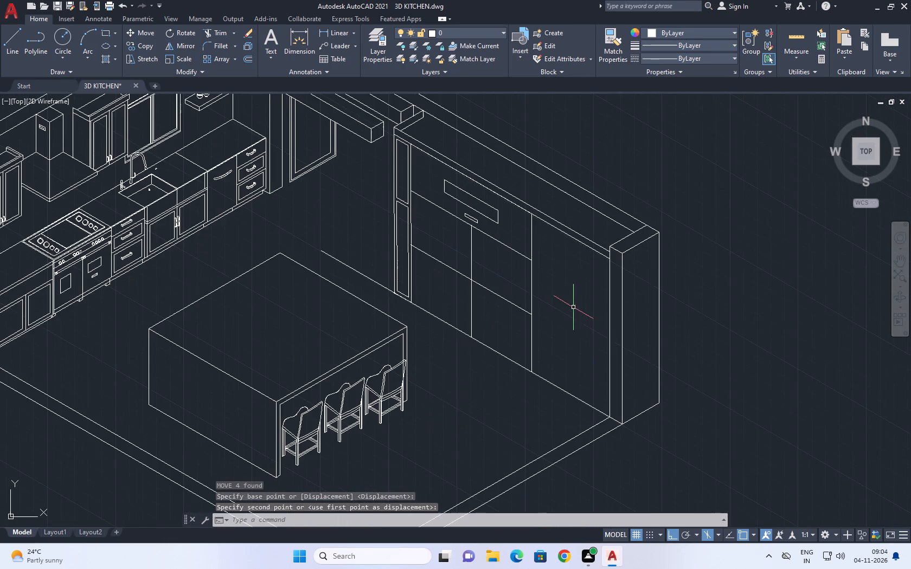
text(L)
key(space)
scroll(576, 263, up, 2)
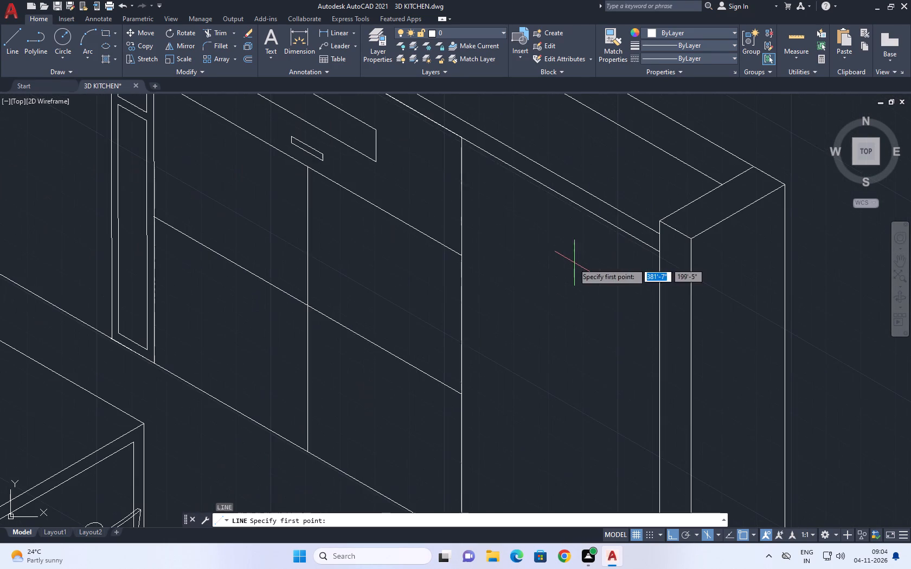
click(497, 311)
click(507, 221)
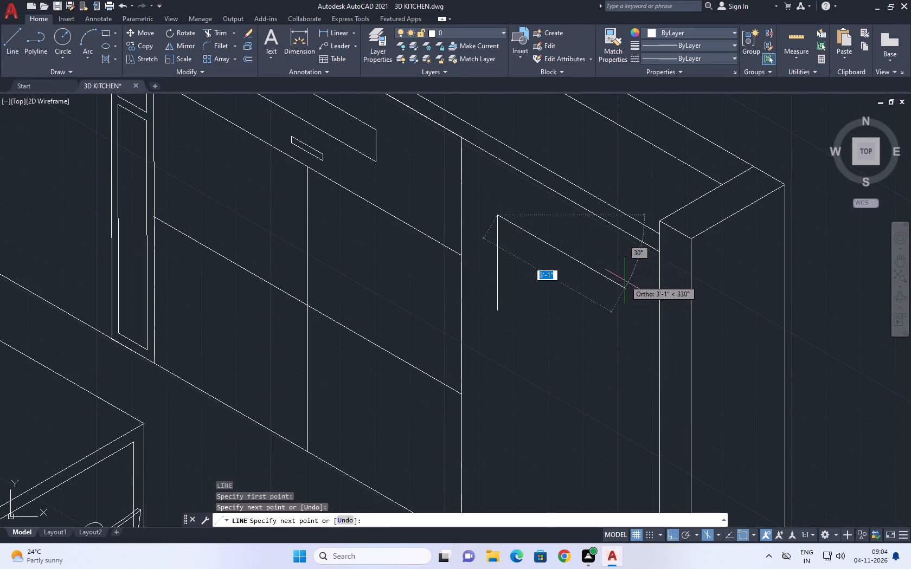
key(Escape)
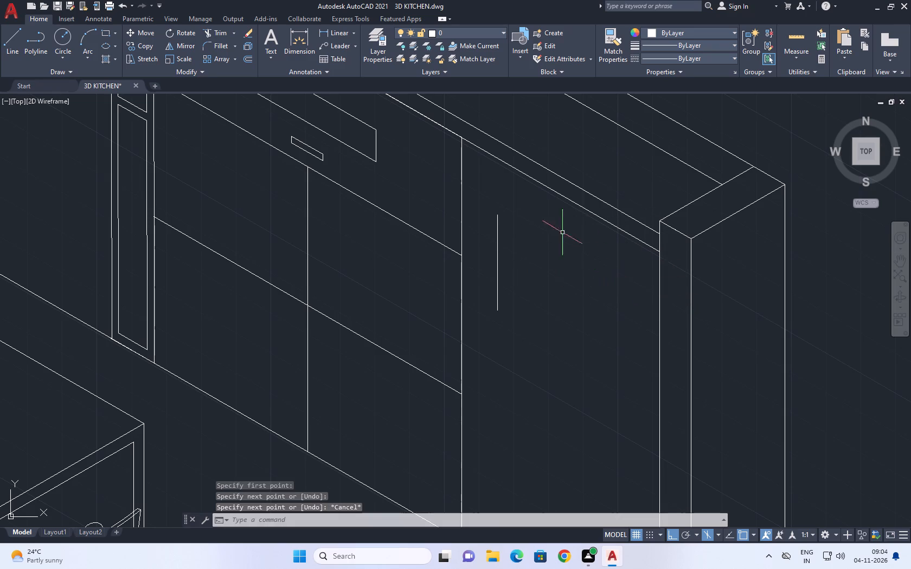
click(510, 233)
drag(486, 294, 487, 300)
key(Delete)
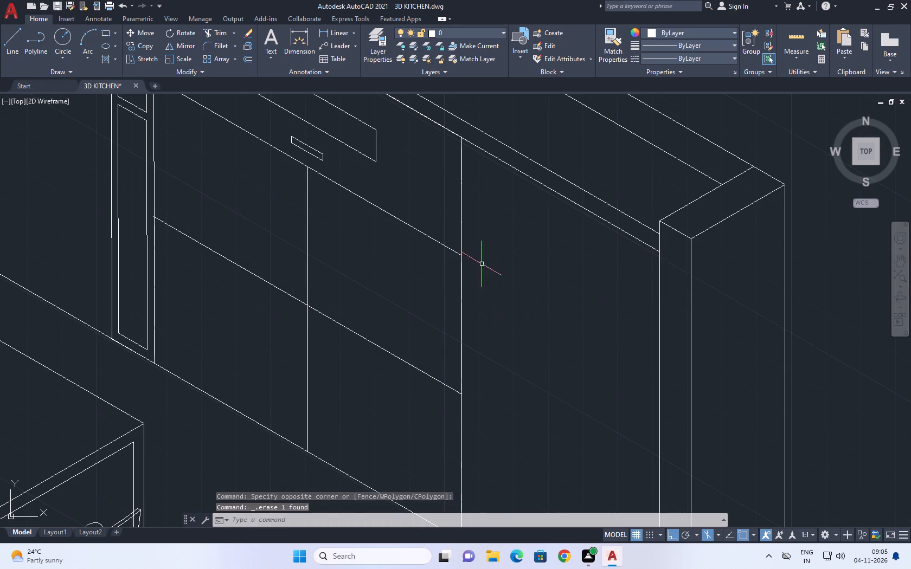
Copy the cabinet's outer vertical 2" along the wall towards the end pillar.
drag(473, 299, 459, 303)
click(419, 321)
key(c)
key(o)
key(space)
click(467, 322)
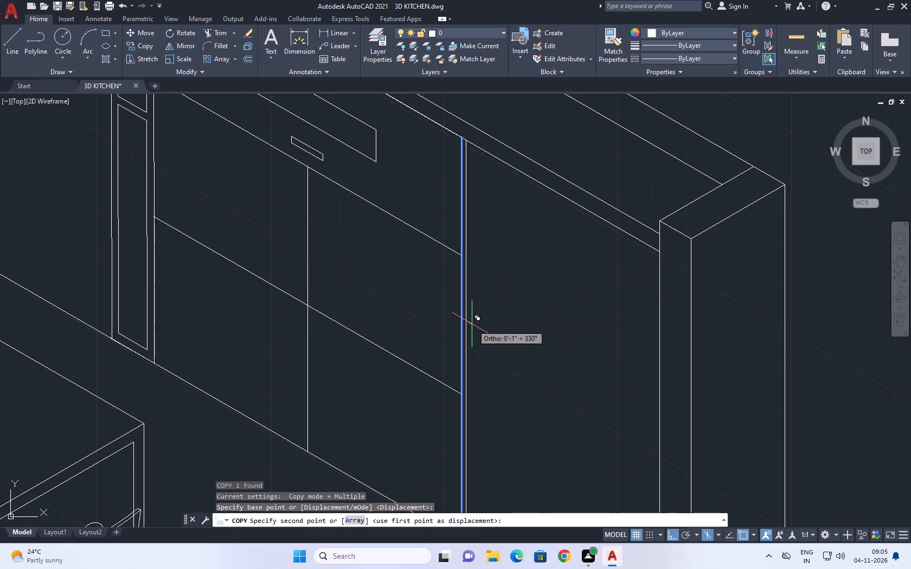
key(2)
key(Return)
key(Escape)
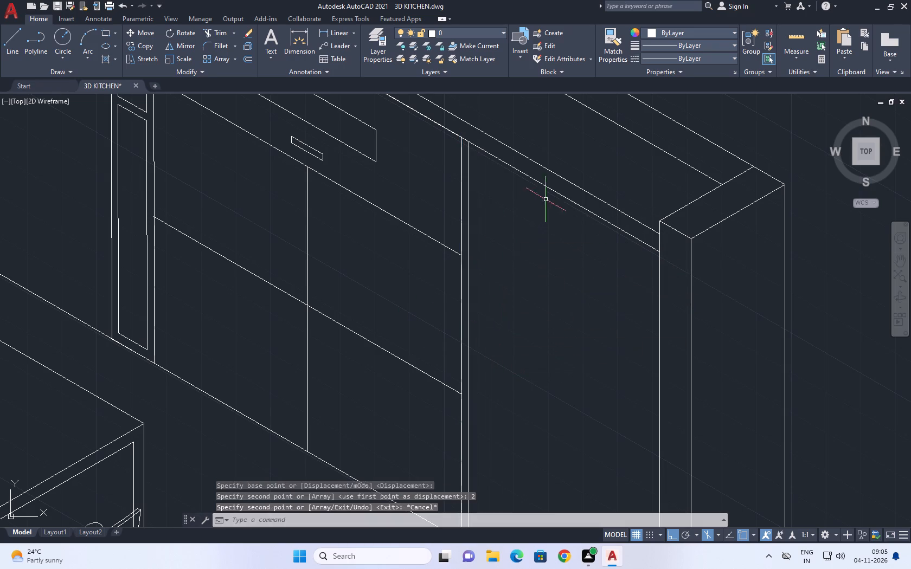
Draw a line along the ledge's lower edge from the copied vertical's top end to the end pillar.
key(l)
key(space)
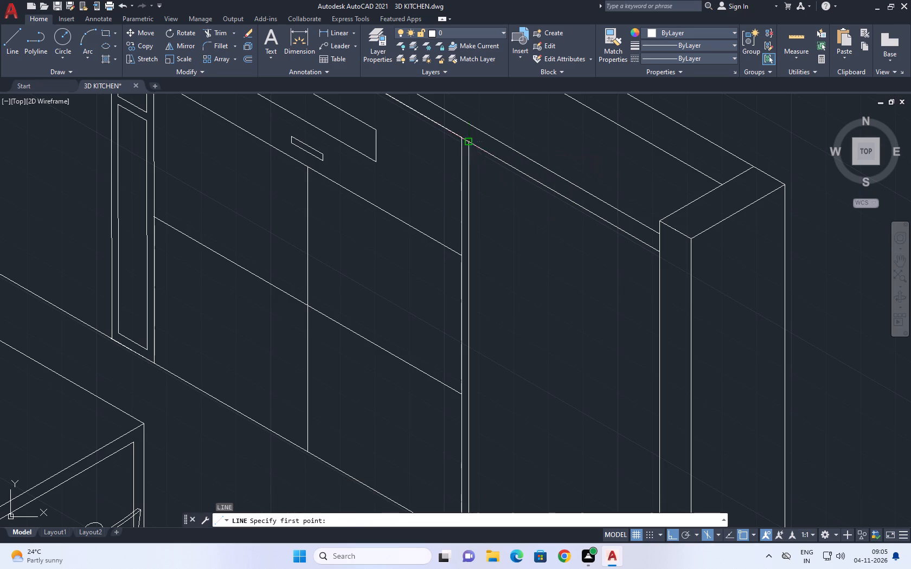
click(469, 143)
click(657, 255)
key(space)
Copy that new ledge-edge line 2" straight down.
click(614, 227)
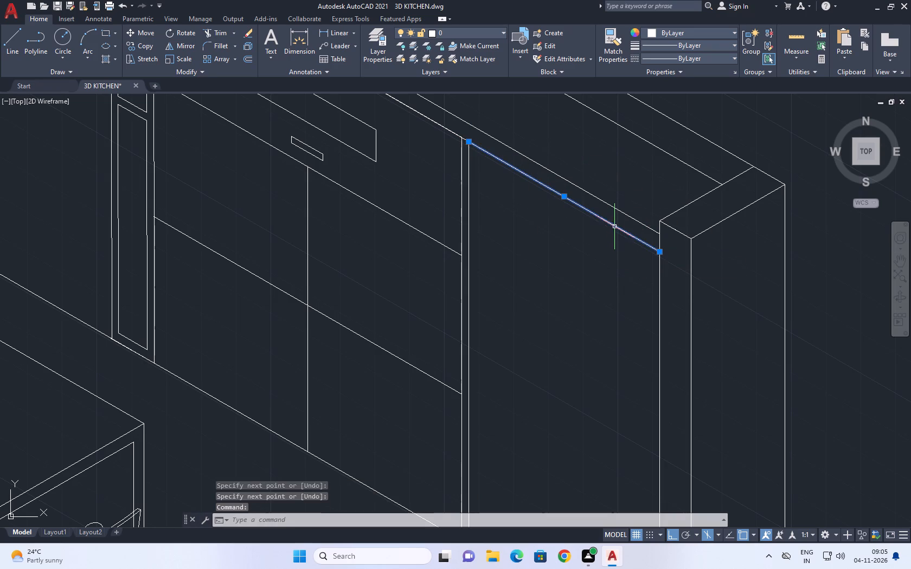
text(CO)
key(space)
click(594, 241)
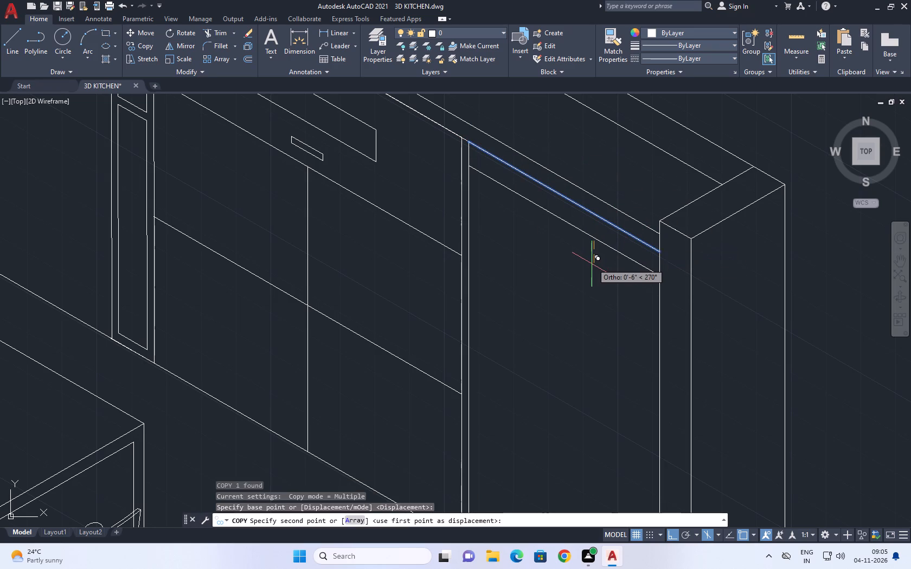
key(2)
key(Return)
middle_drag(613, 354, 577, 270)
key(Escape)
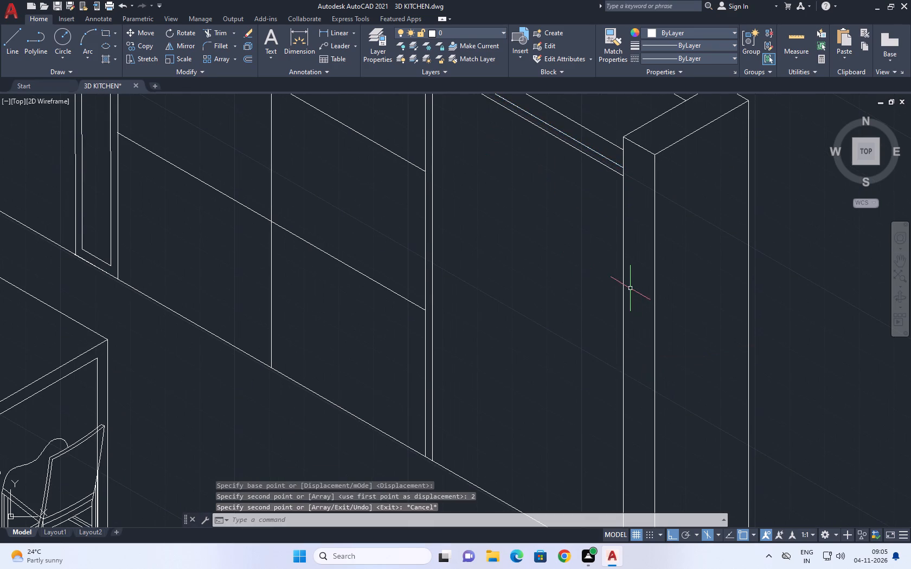
Copy the end pillar's vertical edge nearest the cabinet 2" along the wall towards the cabinet.
click(626, 286)
click(621, 283)
key(c)
text(O)
key(space)
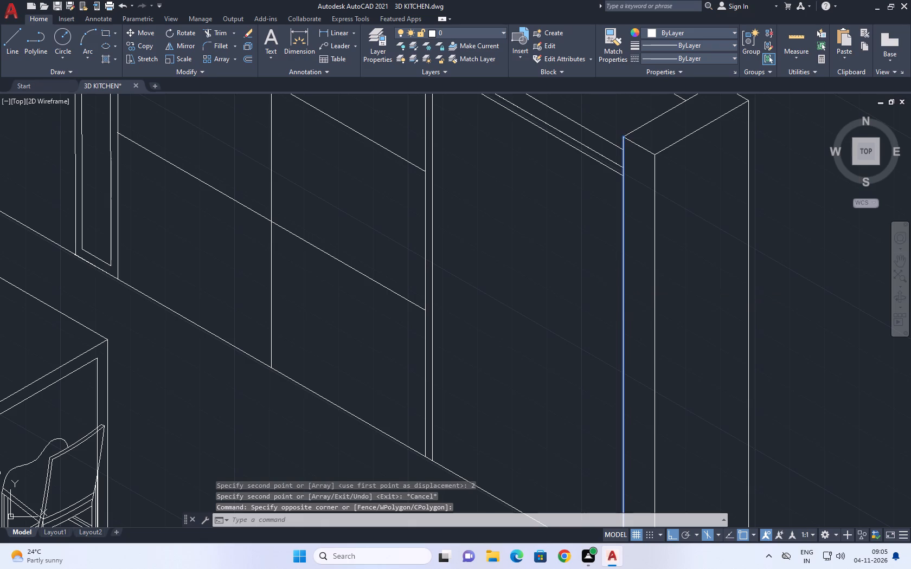
click(612, 296)
key(2)
key(Return)
middle_drag(541, 255, 563, 299)
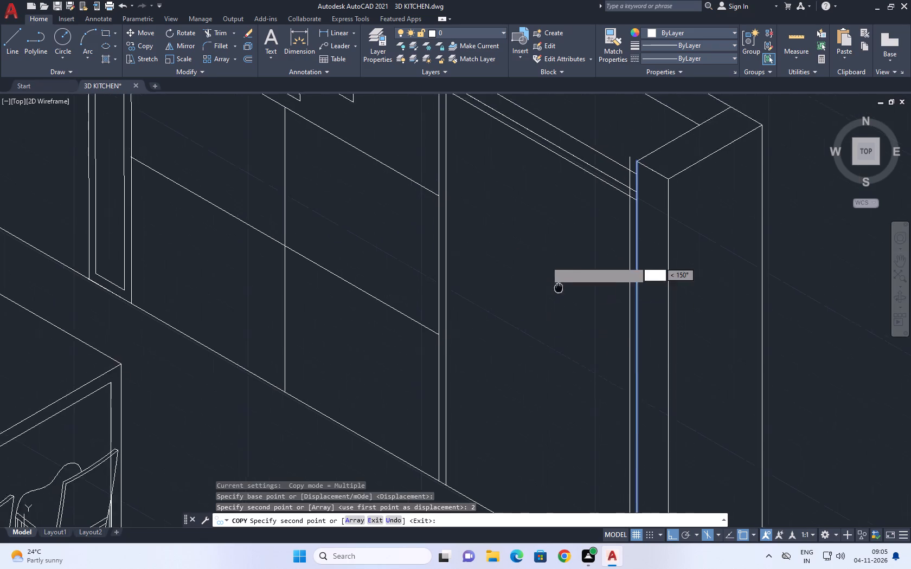
middle_drag(563, 299, 570, 313)
key(Escape)
Trim the copied pillar vertical and the lowered top line to a clean corner, removing the overruns beyond it.
text(TR)
key(space)
scroll(645, 214, up, 3)
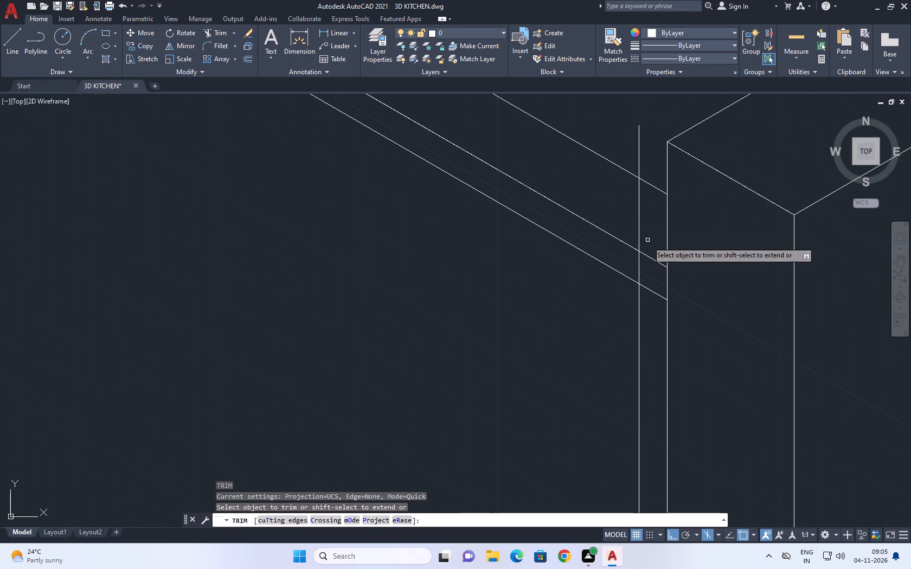
click(638, 263)
click(657, 327)
click(647, 286)
click(649, 217)
click(636, 205)
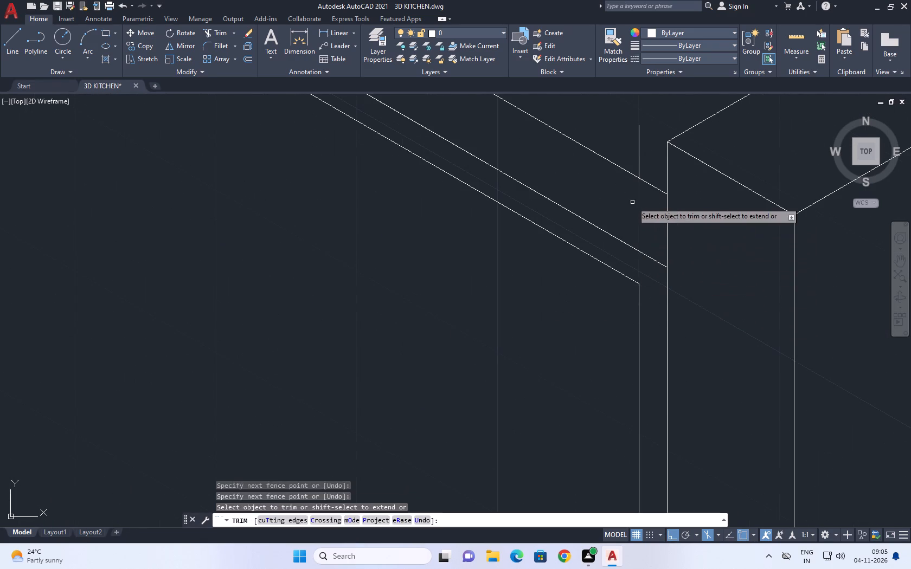
click(638, 149)
scroll(640, 158, down, 5)
key(Escape)
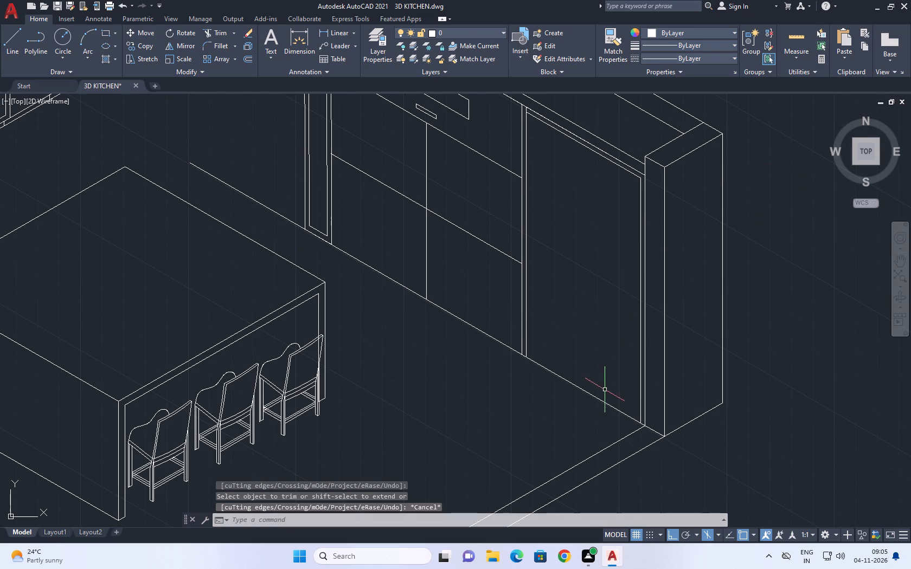
Draw a line about 4'-5" long along the floor line between the bay's two inner verticals.
click(595, 398)
middle_drag(595, 399, 601, 415)
key(Escape)
text(L)
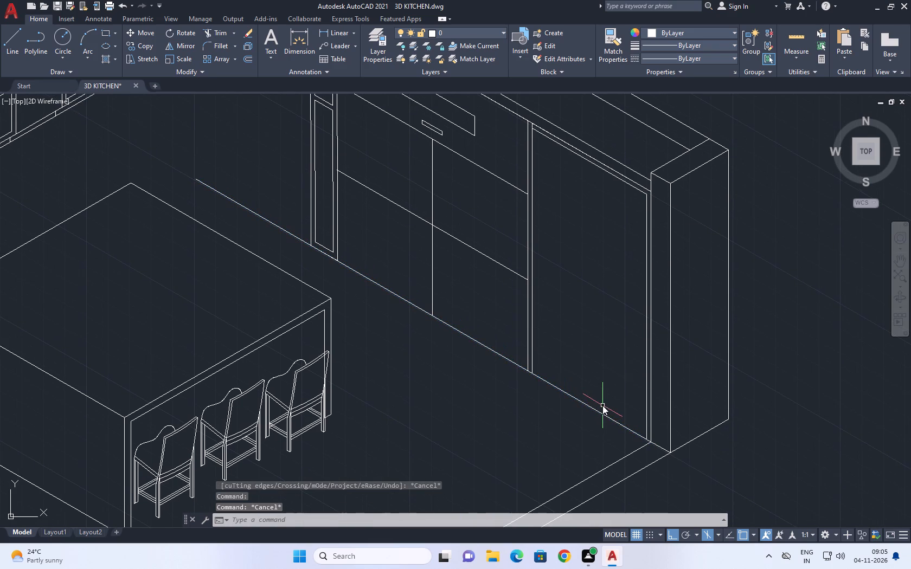
key(space)
click(534, 373)
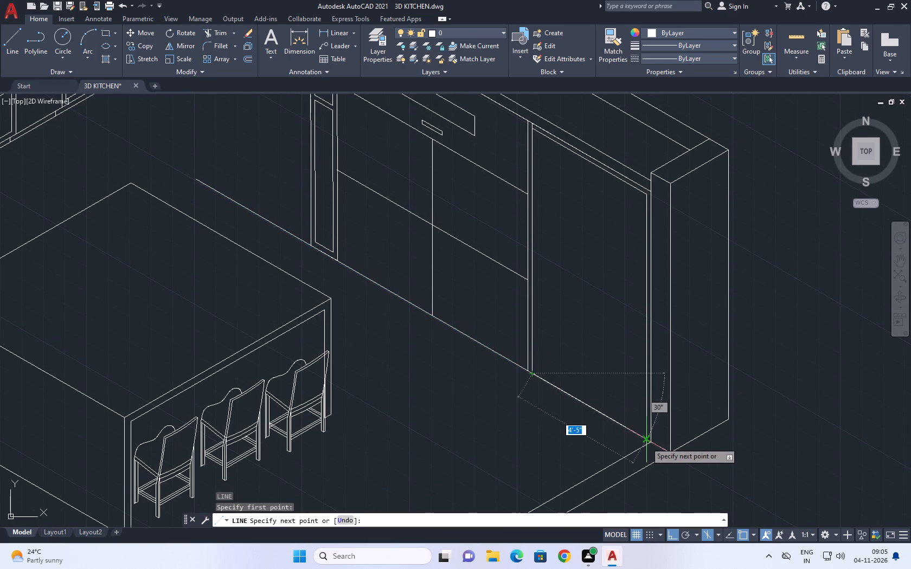
click(645, 441)
key(Escape)
Copy the new floor-level line of the bay 2" straight up.
click(634, 432)
middle_drag(614, 405, 632, 441)
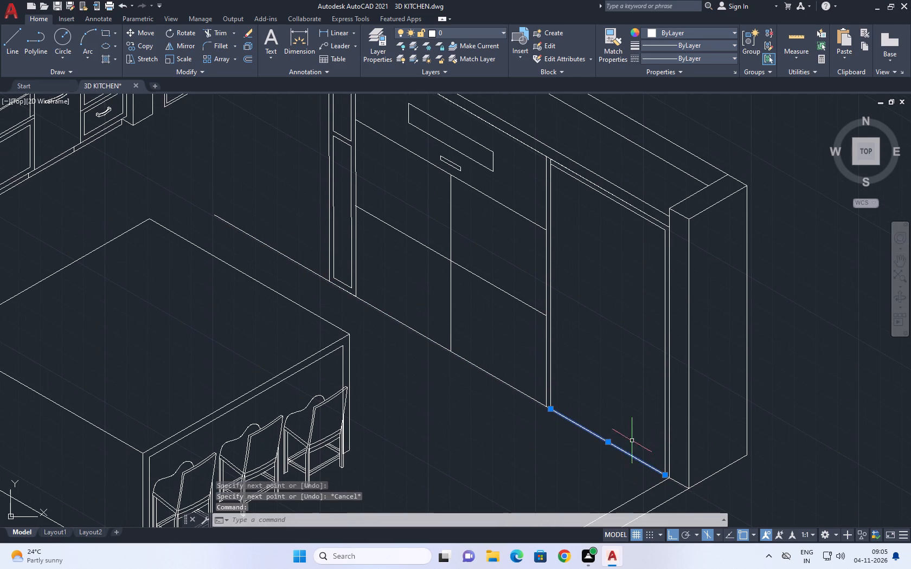
key(v)
key(Escape)
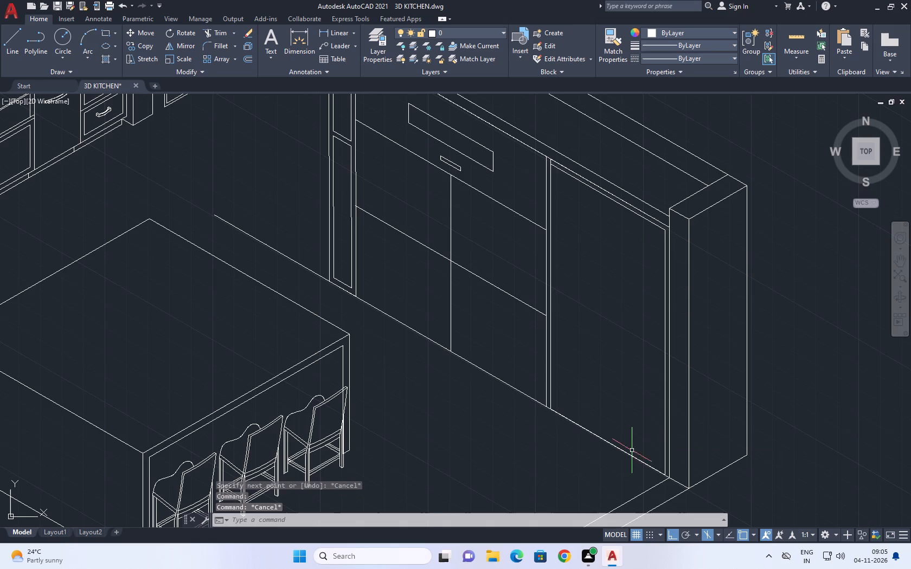
click(628, 457)
click(625, 456)
click(626, 452)
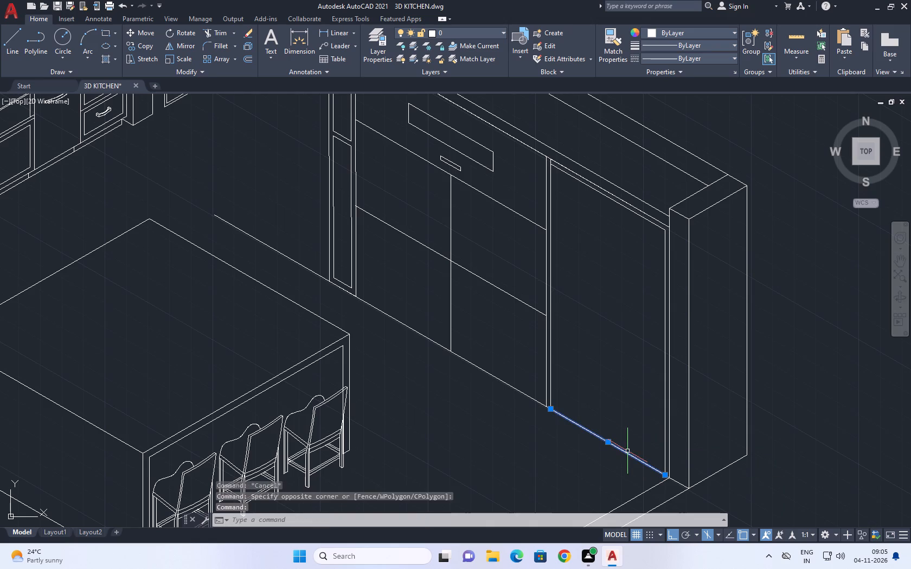
key(c)
key(o)
key(space)
drag(627, 445, 627, 441)
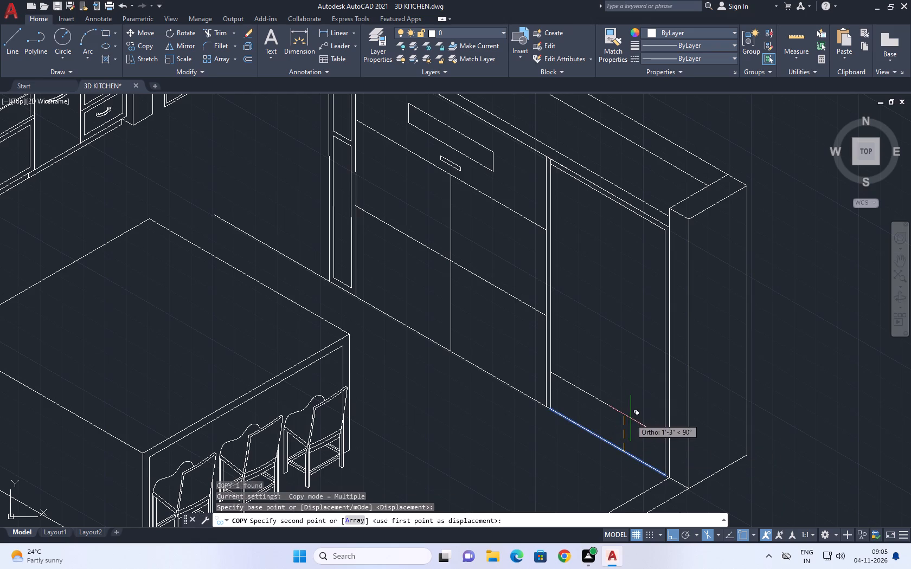
key(2)
key(Return)
key(Escape)
Trim the overruns where the raised bottom line meets the bay's two inner verticals, leaving clean lower corners.
middle_drag(531, 375, 537, 379)
text(TR)
key(space)
scroll(540, 408, up, 4)
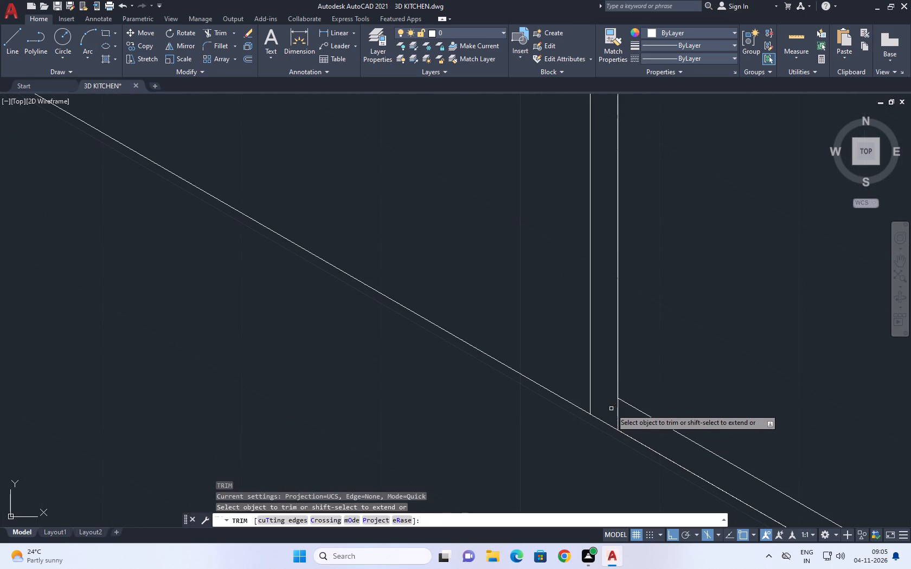
click(623, 414)
click(612, 408)
scroll(596, 403, down, 3)
middle_drag(590, 402, 407, 382)
middle_drag(575, 434, 566, 395)
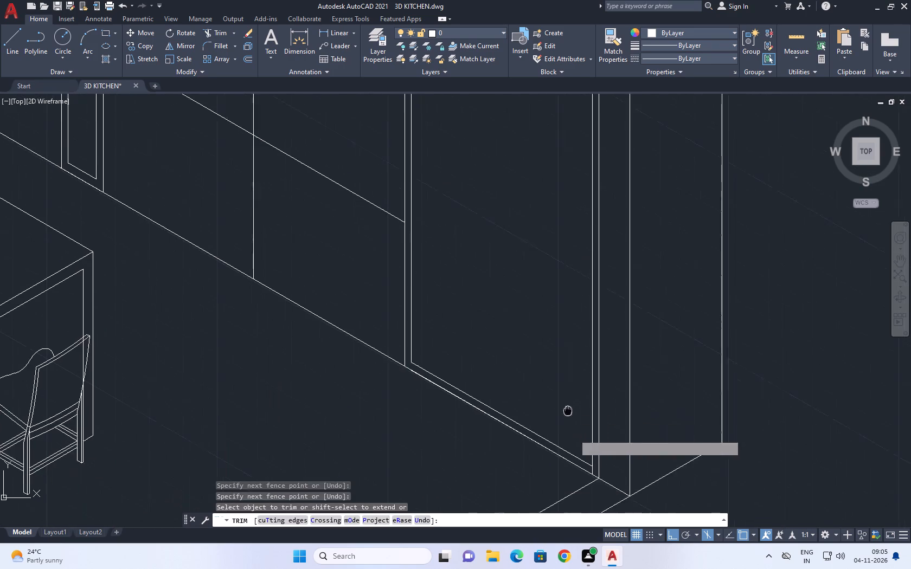
middle_drag(566, 395, 564, 385)
scroll(583, 439, up, 1)
click(591, 441)
key(Escape)
scroll(581, 432, down, 4)
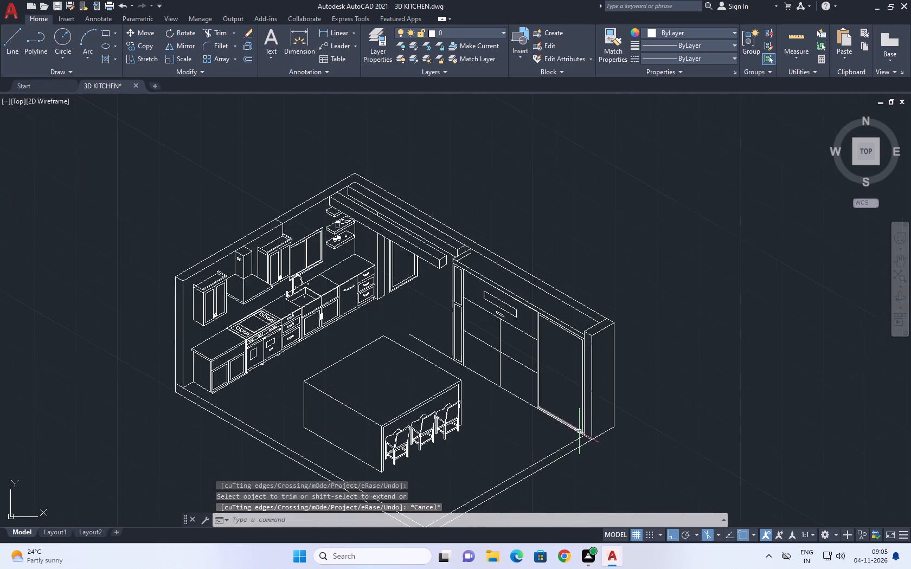
Trim the overrun at the bay frame's inner top corner on the cabinet side.
middle_drag(572, 378, 593, 405)
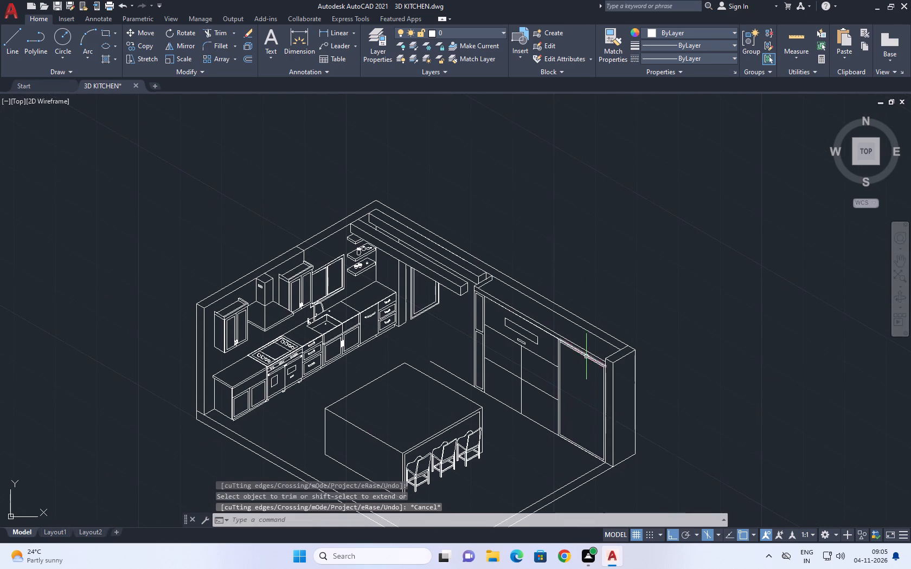
scroll(586, 358, up, 2)
click(585, 359)
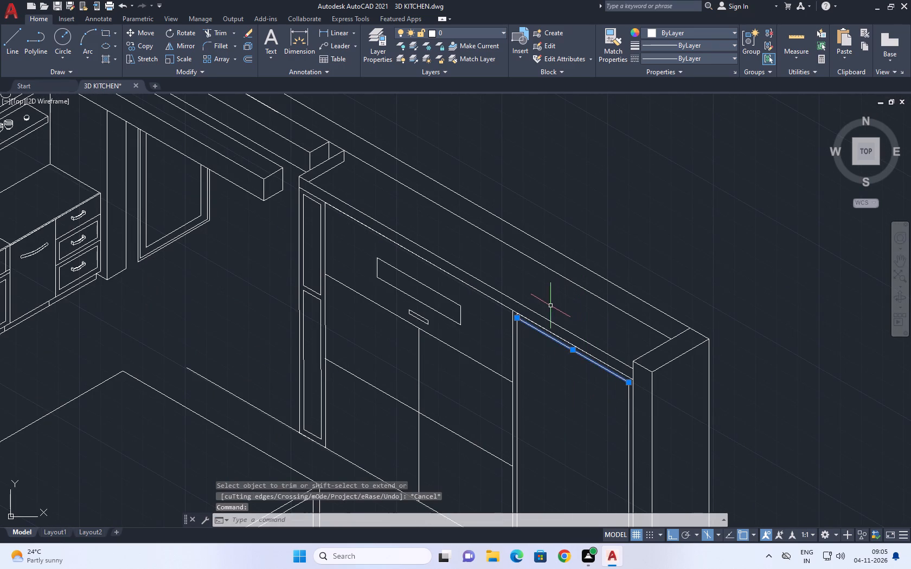
key(Escape)
text(TR)
key(space)
scroll(523, 321, up, 3)
click(491, 303)
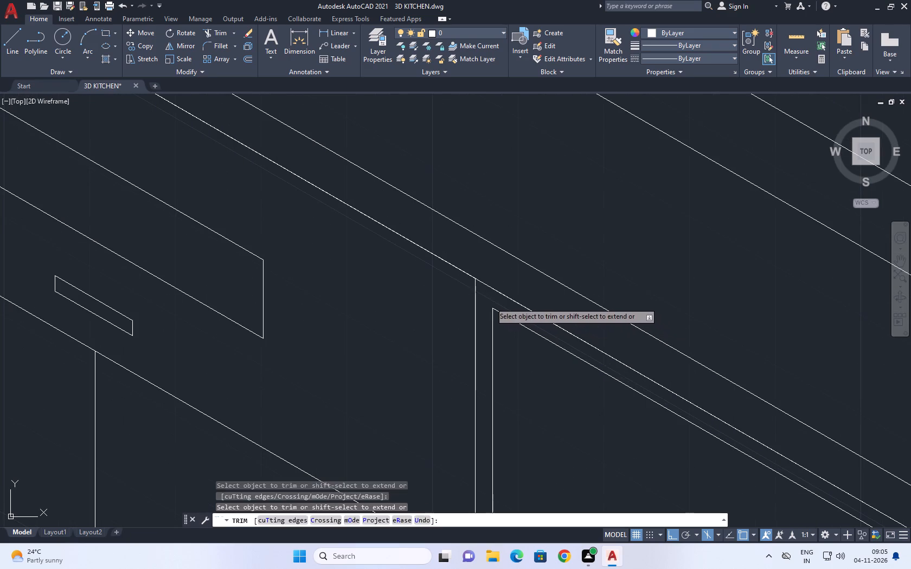
key(Escape)
Copy the bay's inner top line straight down to just over a quarter of the bay's height.
middle_drag(550, 385, 507, 293)
click(557, 273)
drag(532, 301, 525, 307)
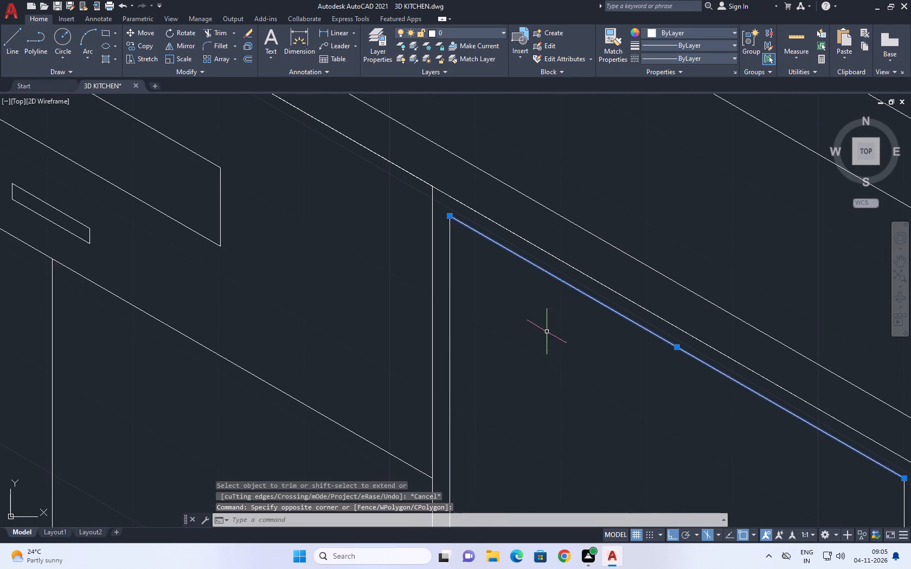
middle_drag(553, 342, 539, 304)
key(c)
key(o)
key(space)
middle_drag(587, 367, 533, 243)
drag(546, 257, 545, 253)
scroll(536, 294, down, 3)
click(547, 357)
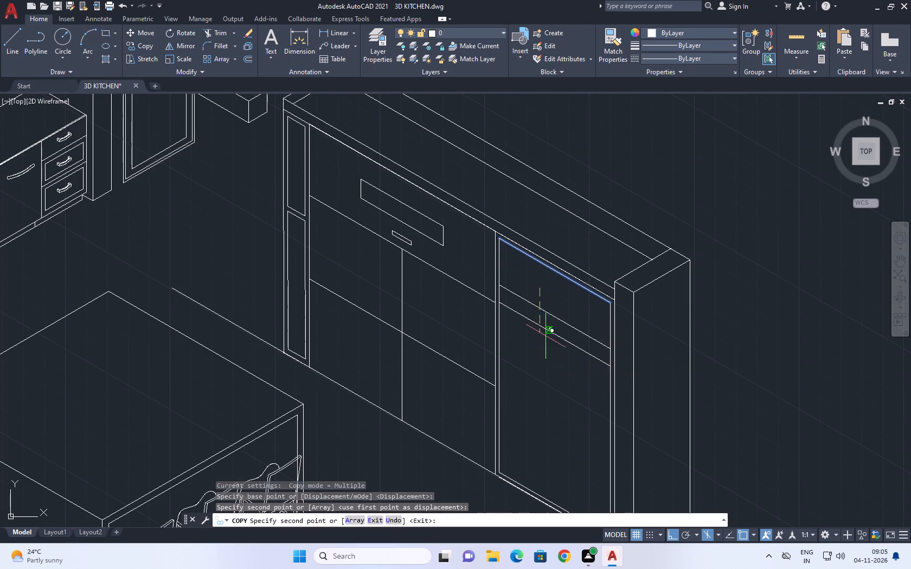
key(Escape)
Draw a vertical line from the midpoint of the bay's inner top line down past the copied crossline.
text(L)
key(space)
middle_drag(571, 291, 564, 251)
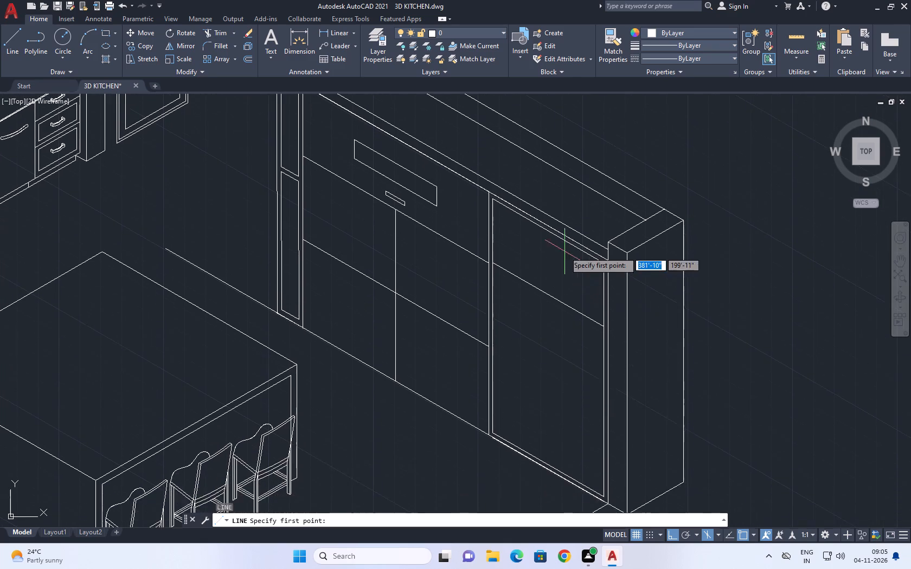
scroll(555, 219, up, 1)
click(544, 240)
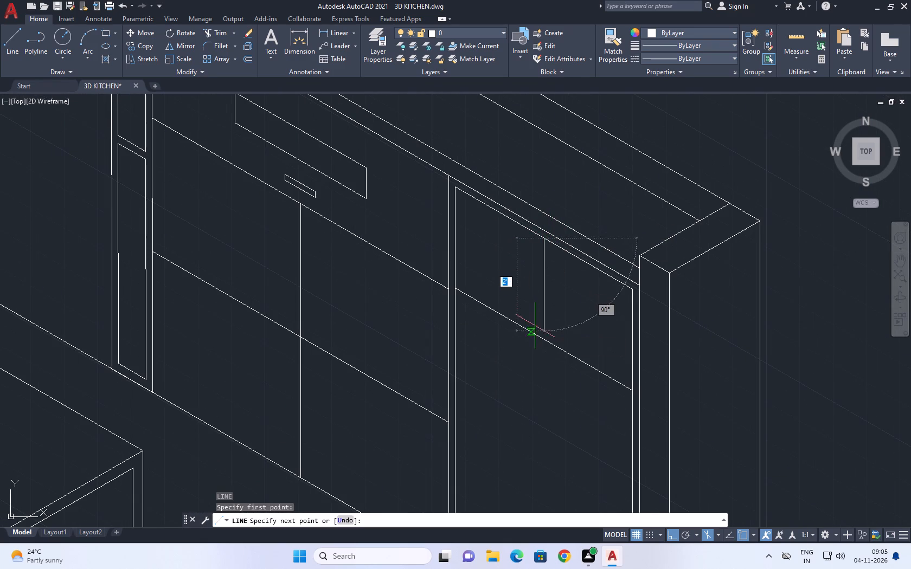
click(540, 353)
key(Escape)
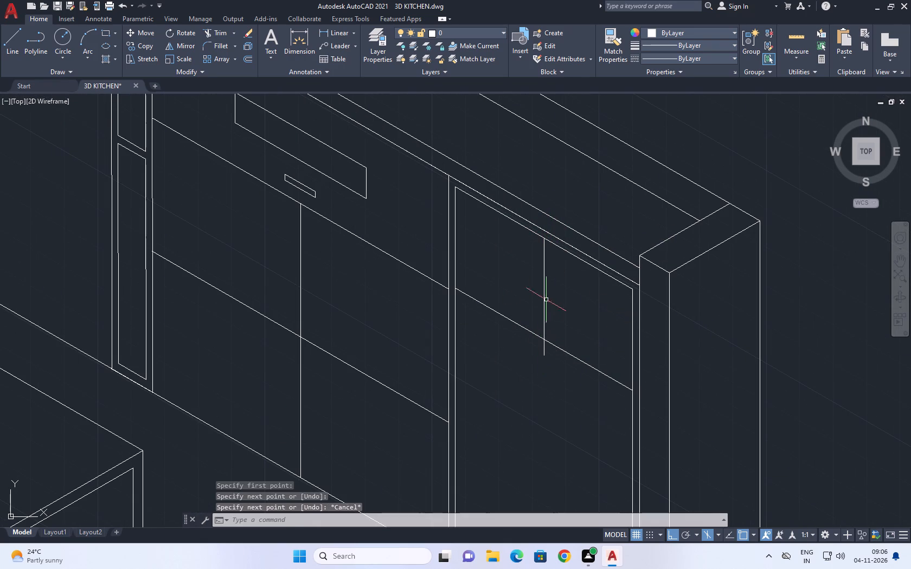
Copy the central vertical line 2" along the wall to each side.
drag(548, 296, 542, 290)
drag(535, 283, 530, 278)
key(c)
key(o)
key(space)
click(548, 297)
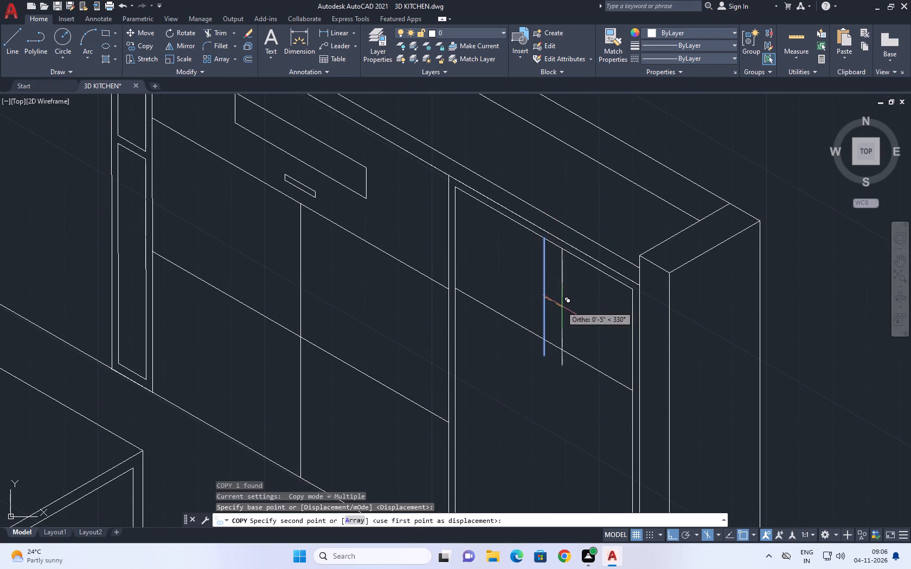
key(2)
key(Return)
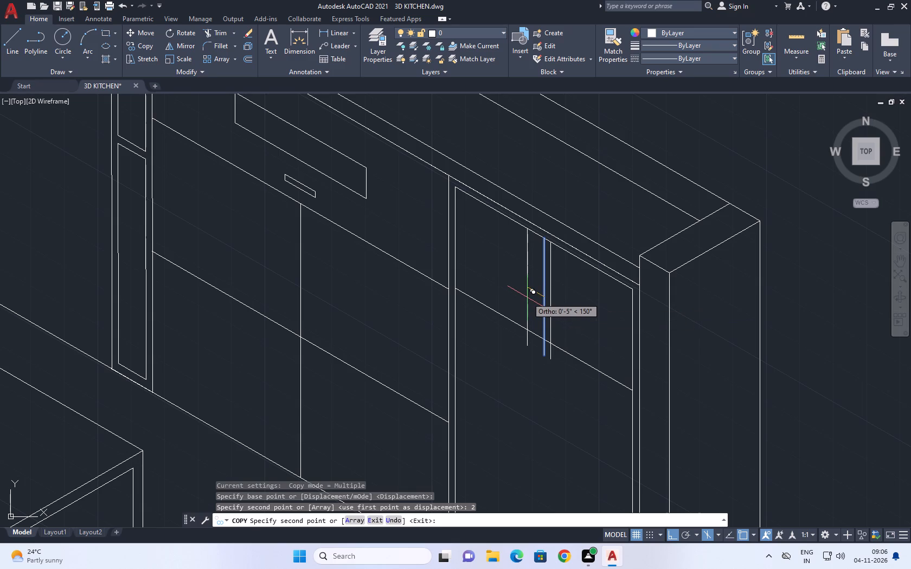
key(2)
key(Return)
key(grave)
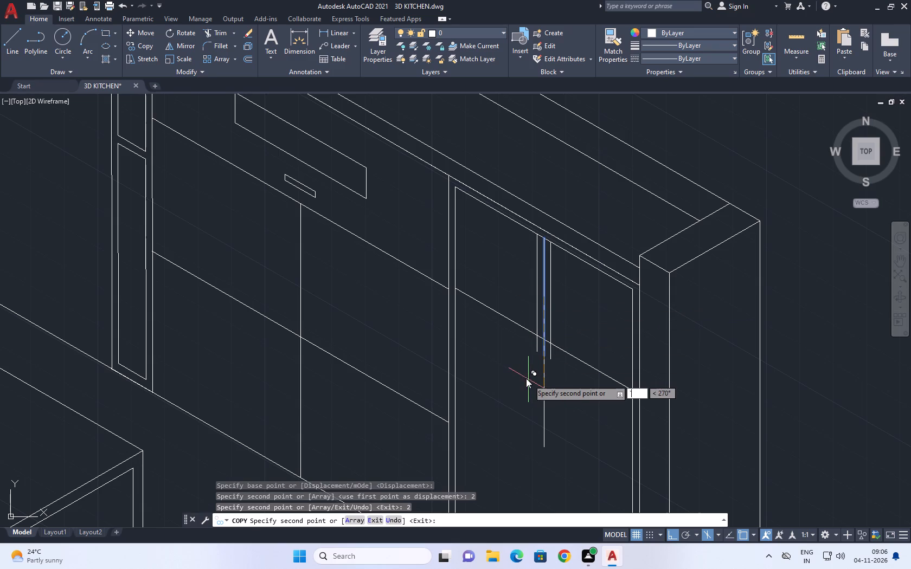
key(Escape)
Copy the bay's crossline 2" straight down.
drag(600, 363, 597, 369)
drag(585, 389, 579, 393)
text(CO)
key(space)
click(583, 387)
key(2)
key(Return)
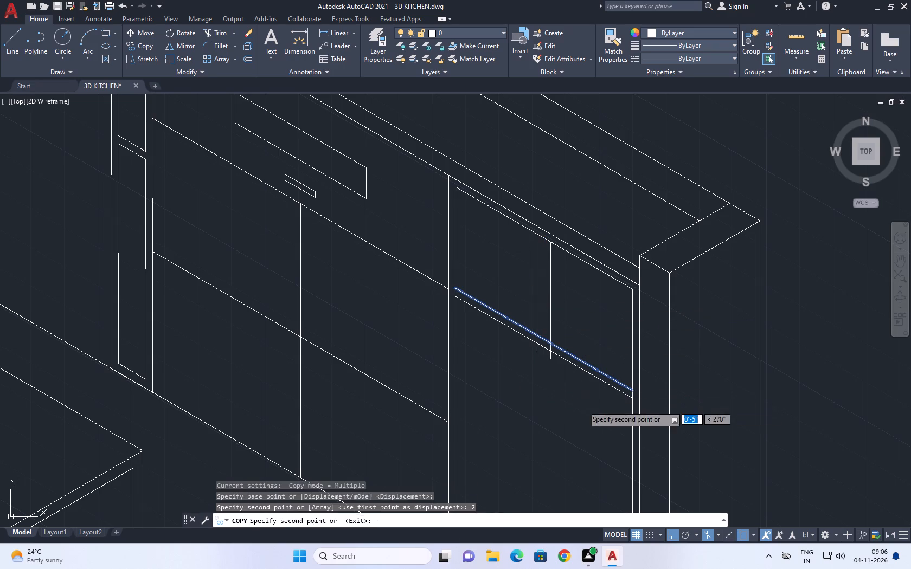
key(Escape)
Trim the three verticals and upper crossline at their lower junction, forming two panel corners with the central vertical ending on the lower crossline.
text(TR)
key(space)
scroll(541, 370, up, 2)
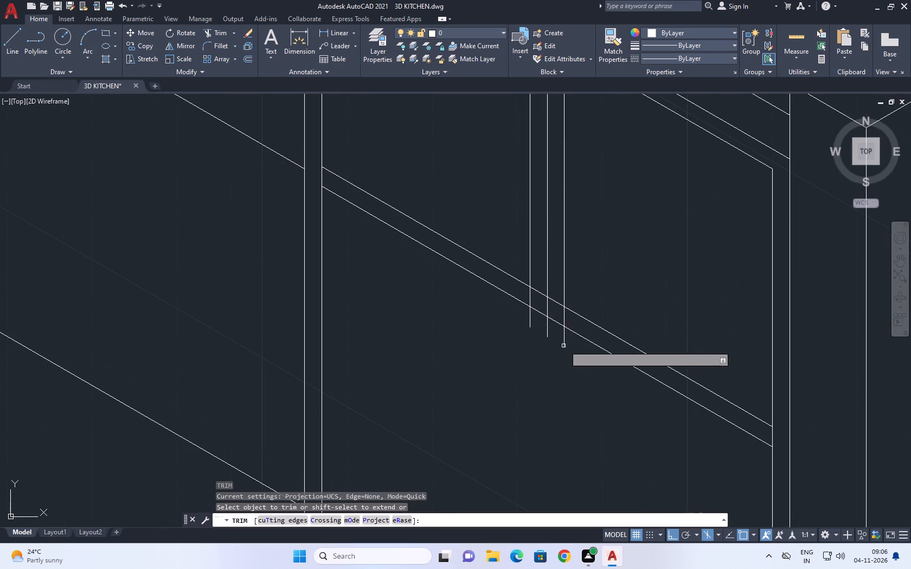
click(570, 344)
drag(523, 314, 517, 309)
click(531, 298)
drag(534, 294, 538, 292)
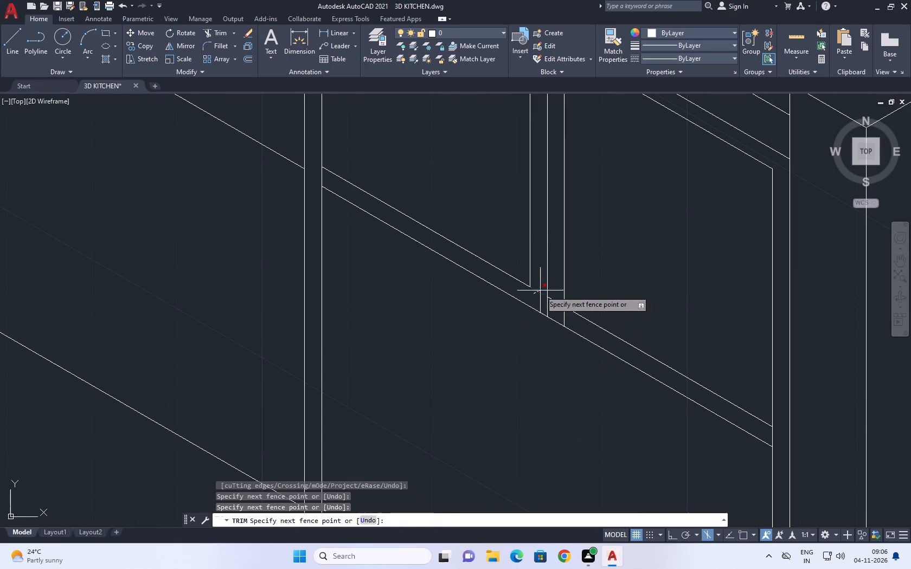
click(540, 290)
click(556, 301)
click(568, 316)
click(559, 310)
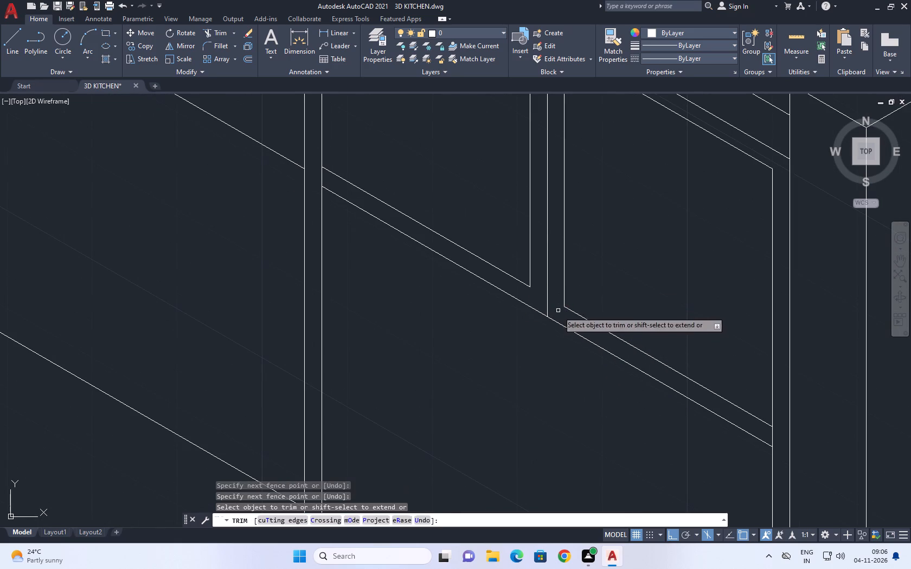
scroll(531, 306, down, 3)
key(Escape)
Trim away the inner top line between the two outer copied verticals, separating the upper corners of the two door panels.
scroll(546, 231, up, 2)
key(space)
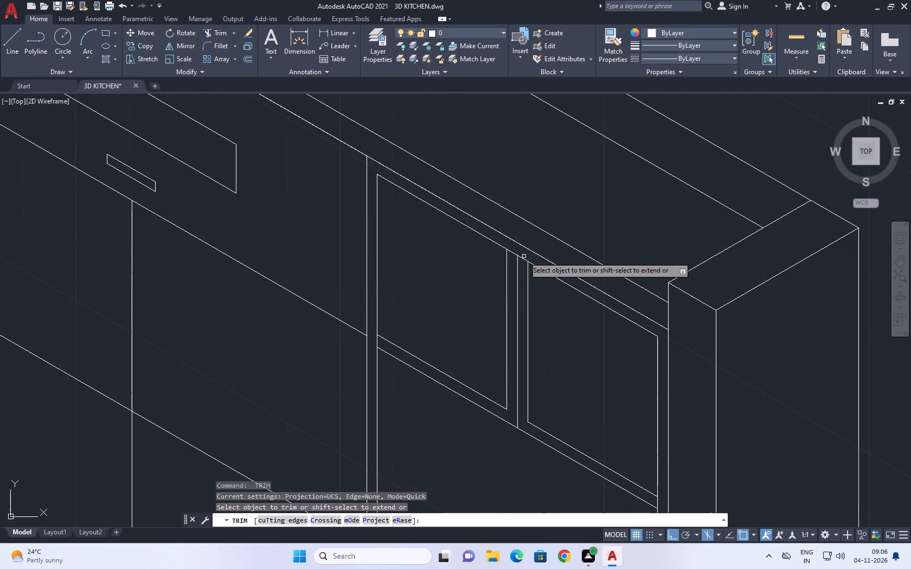
scroll(518, 256, up, 1)
click(508, 253)
click(506, 242)
click(531, 261)
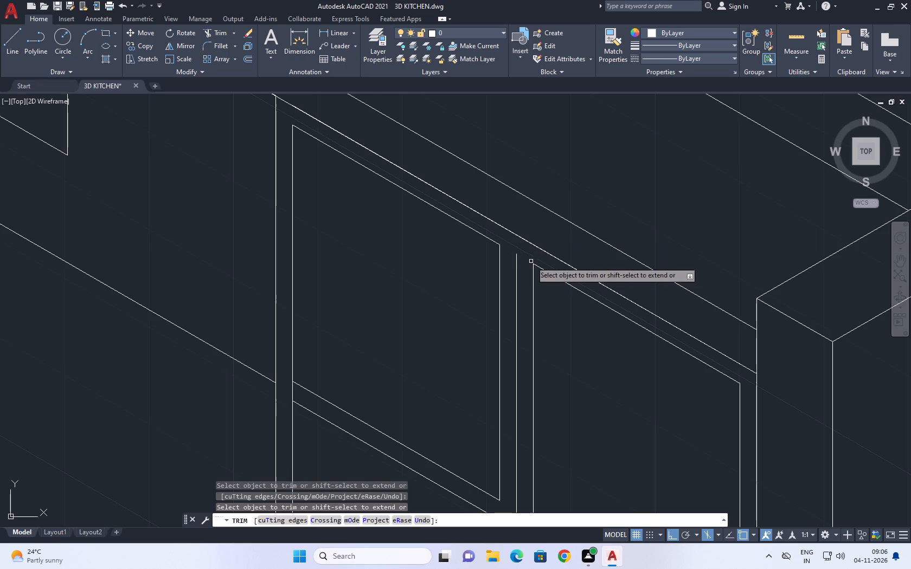
scroll(529, 282, down, 1)
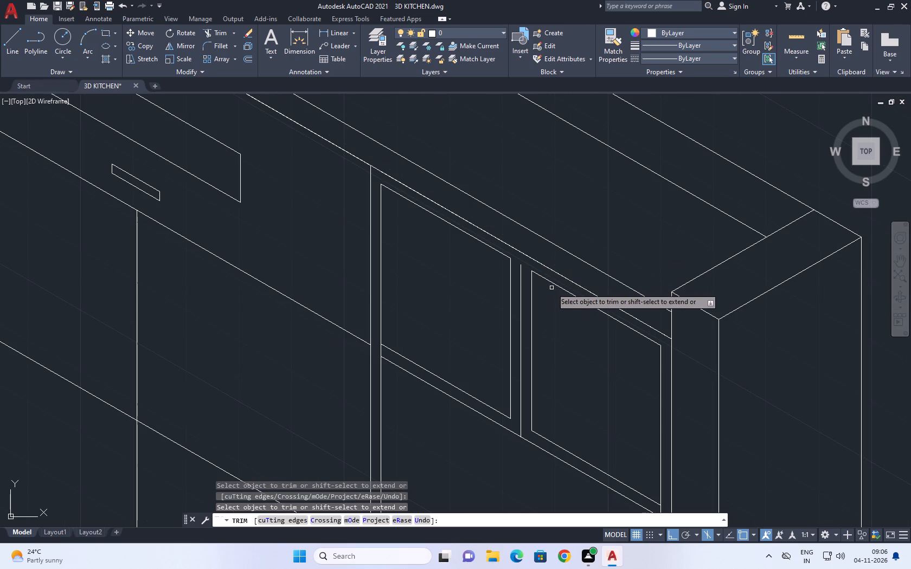
key(Escape)
Extend the central vertical between the two door panels up to the bay's outer top line.
text(EX)
key(space)
click(518, 285)
click(522, 325)
middle_drag(467, 386, 487, 305)
key(Escape)
Draw a narrow isometric door handle about 3" high in the strip beside the central vertical, on the pillar side near the bottom.
middle_drag(552, 416, 524, 318)
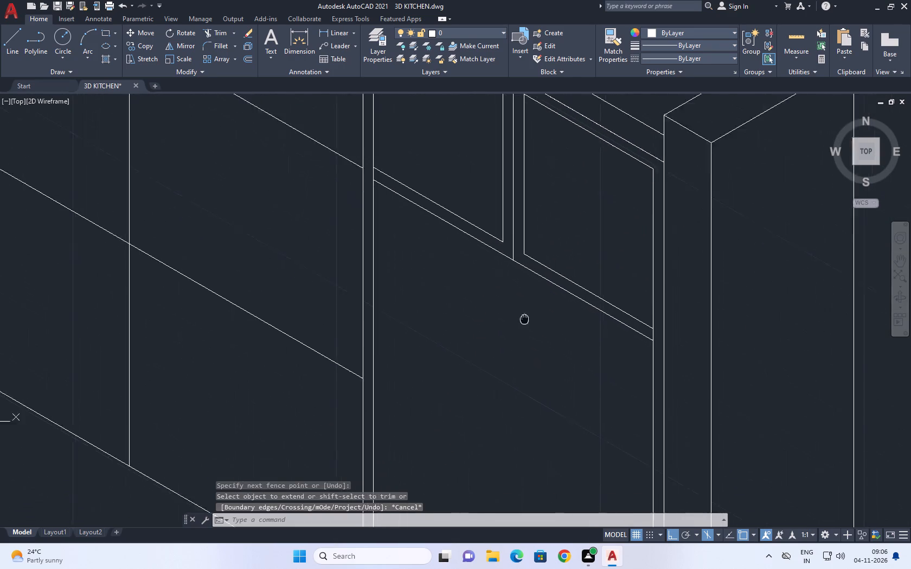
middle_drag(524, 318, 523, 313)
middle_drag(527, 269, 557, 363)
text(L)
key(space)
scroll(550, 316, up, 2)
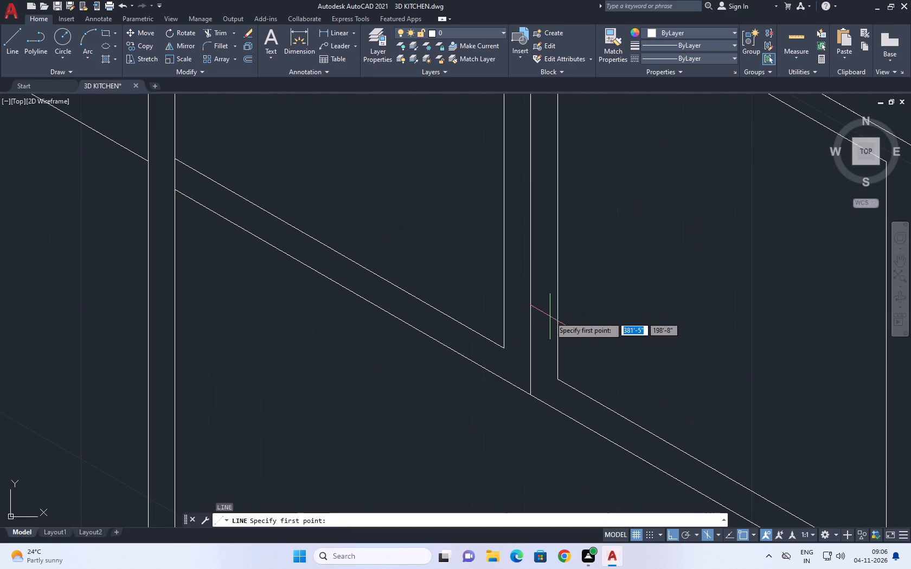
click(542, 358)
click(543, 313)
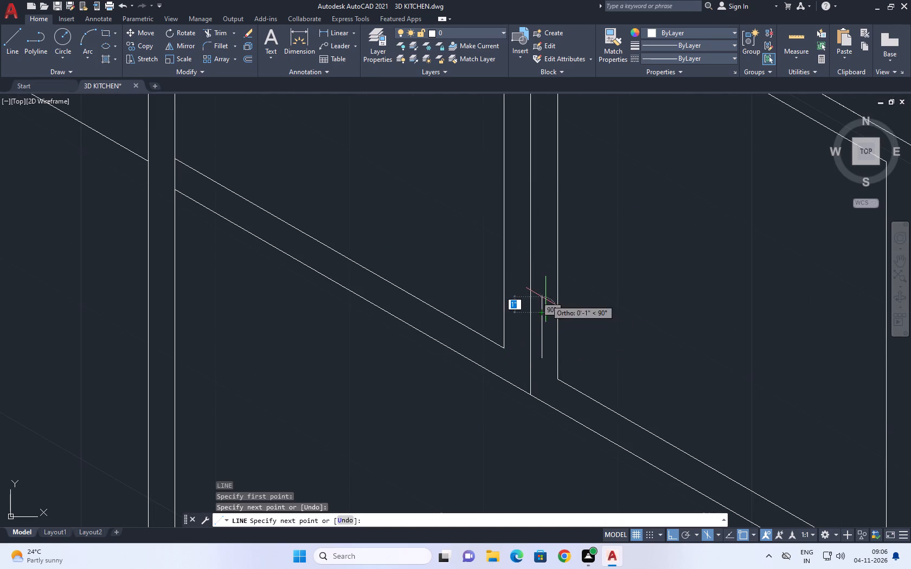
scroll(554, 308, up, 2)
click(547, 331)
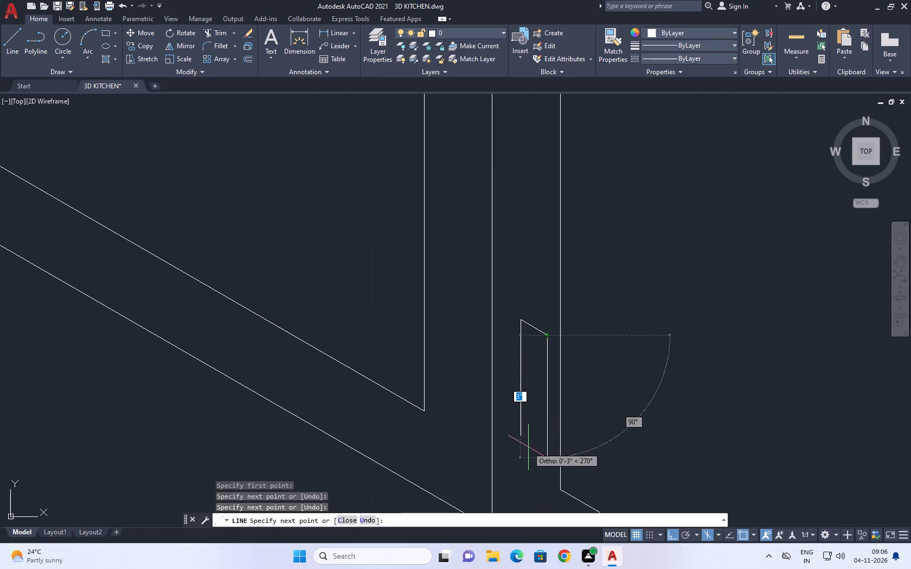
click(538, 454)
click(519, 447)
key(Escape)
Fillet the handle outline's open lower corner with zero radius to close it.
scroll(518, 444, up, 1)
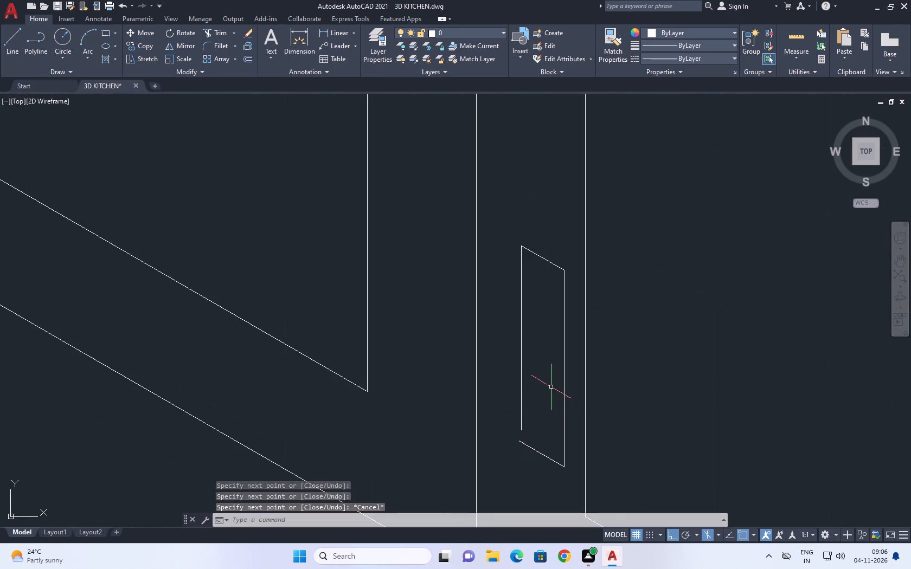
text(F)
key(space)
click(523, 419)
click(524, 443)
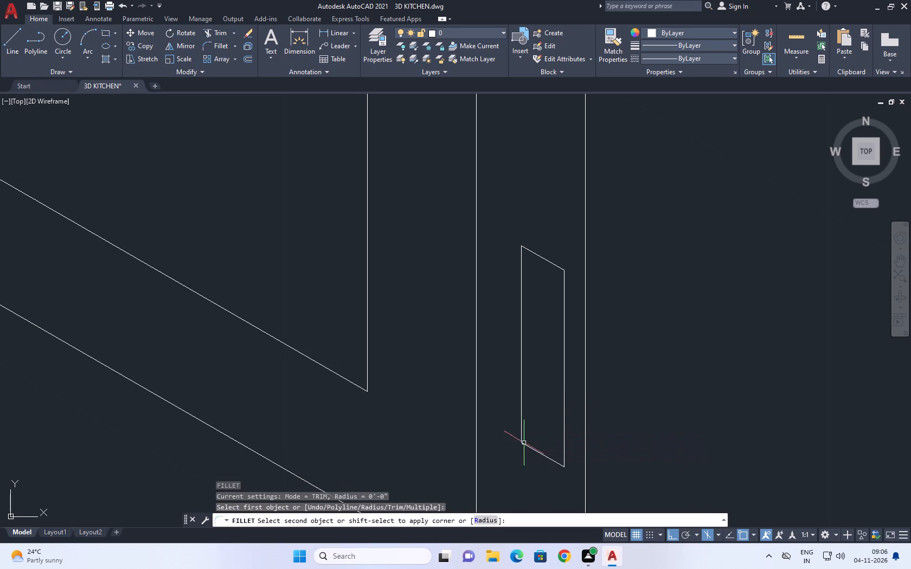
Copy the complete handle outline along the wall to the strip on the other side of the central vertical.
click(517, 220)
click(586, 498)
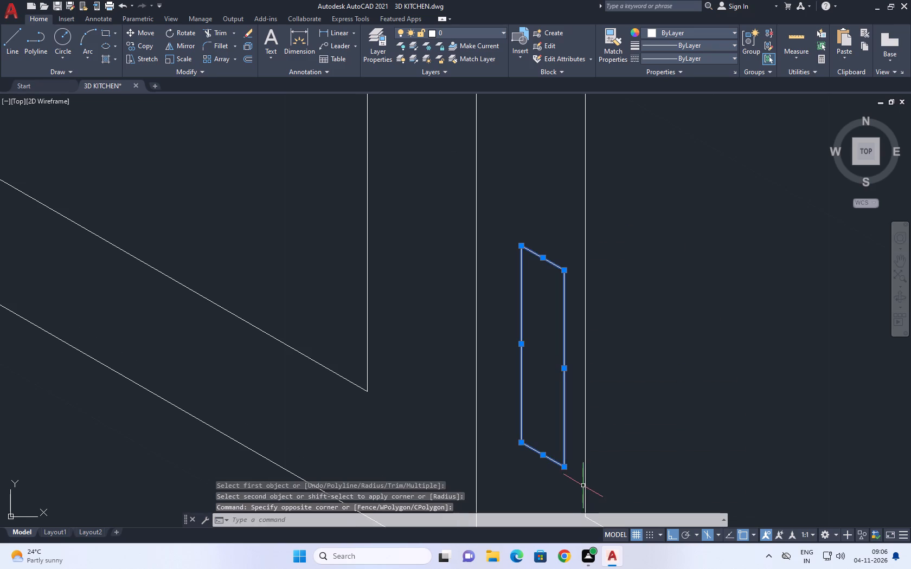
key(c)
key(o)
key(space)
drag(604, 484, 586, 479)
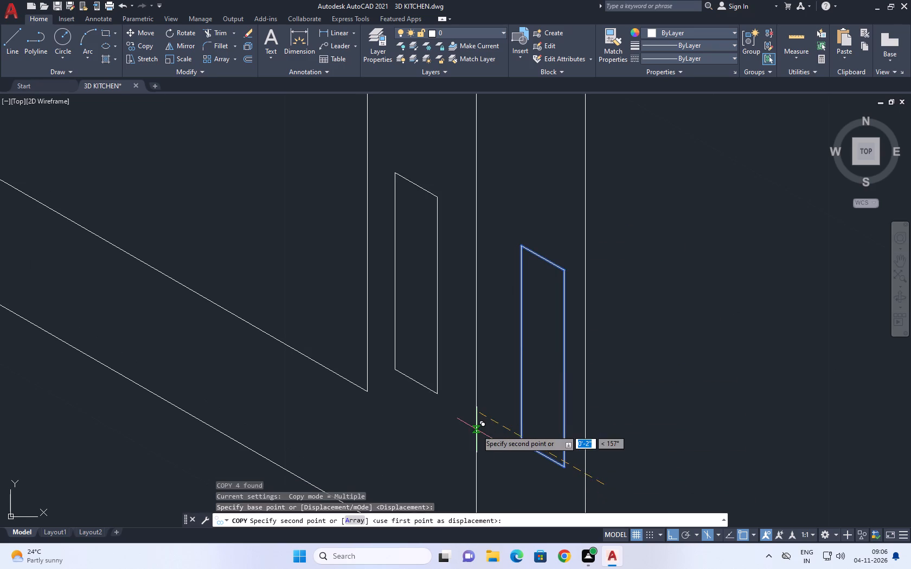
click(477, 430)
key(Escape)
Draw a wide four-sided isometric panel outline below the upper doors in the bay beside the end pillar.
scroll(482, 386, down, 5)
middle_drag(474, 439, 479, 285)
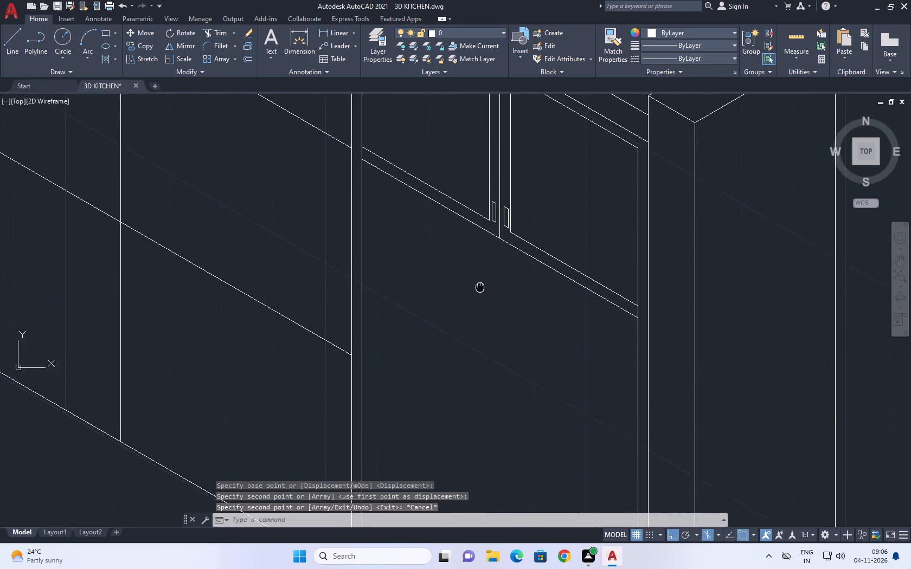
middle_drag(479, 285, 477, 279)
scroll(500, 286, down, 1)
middle_click(518, 330)
text(L)
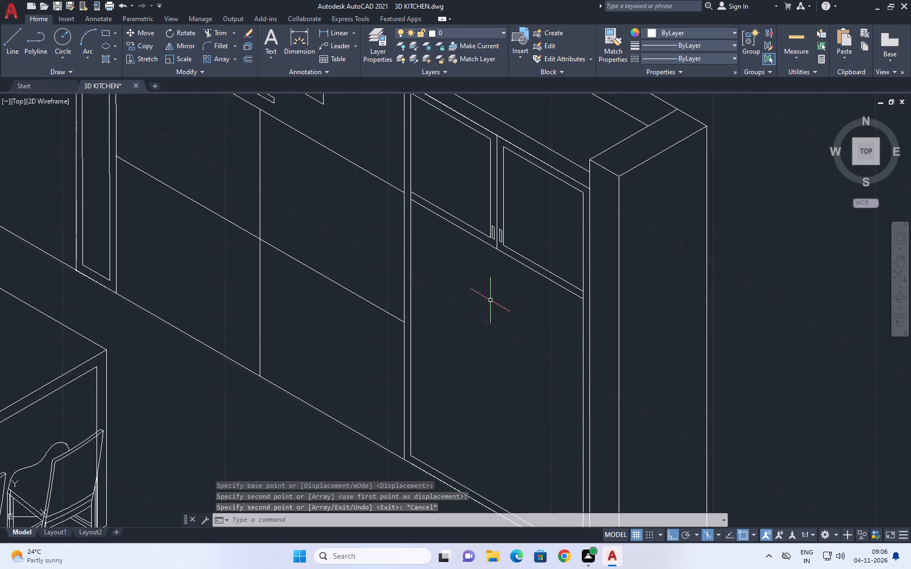
key(space)
click(432, 328)
click(440, 252)
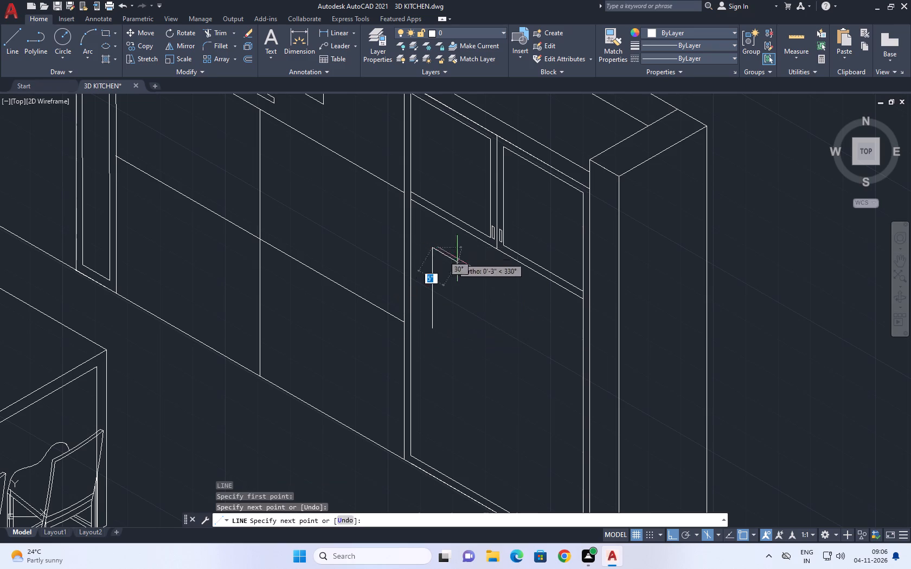
click(557, 319)
click(549, 381)
key(space)
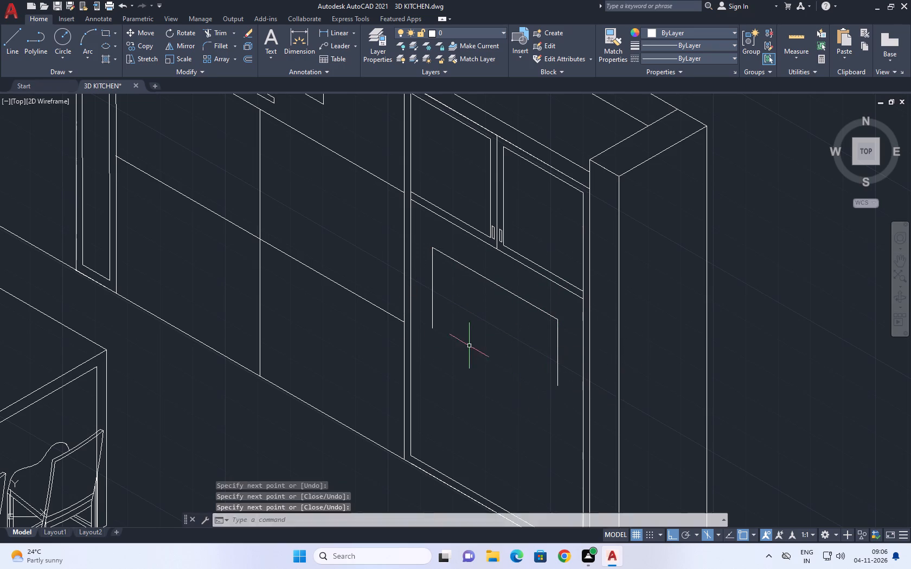
key(space)
click(431, 329)
click(559, 401)
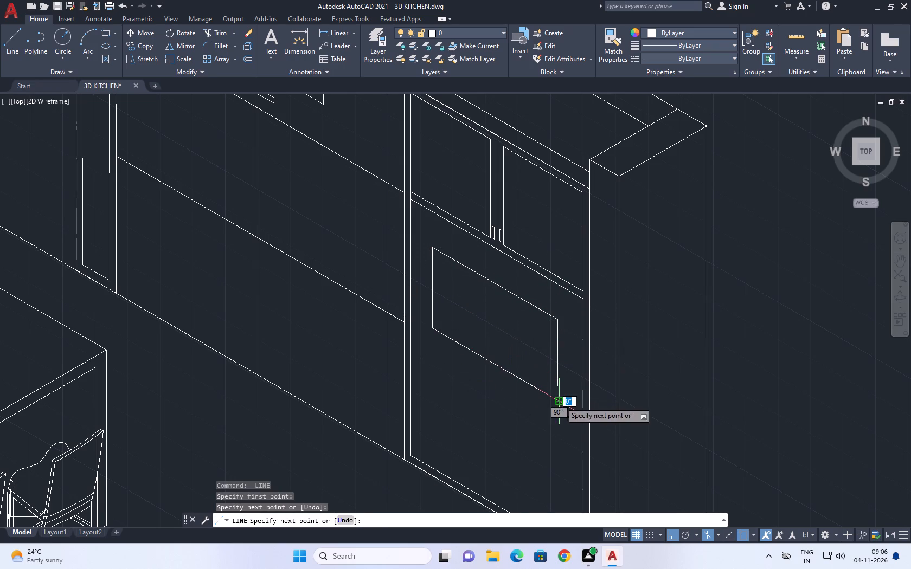
key(Escape)
Fillet the panel outline's open lower corner on the pillar side with zero radius to close it.
key(f)
key(space)
click(555, 400)
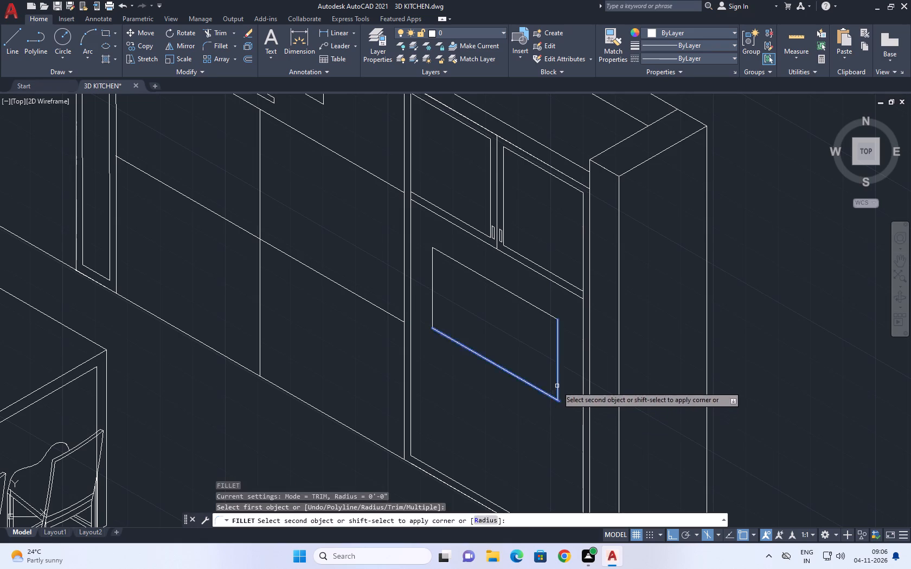
click(557, 385)
Copy the complete panel outline about 2'-6" straight down within the same bay.
middle_drag(549, 410, 544, 325)
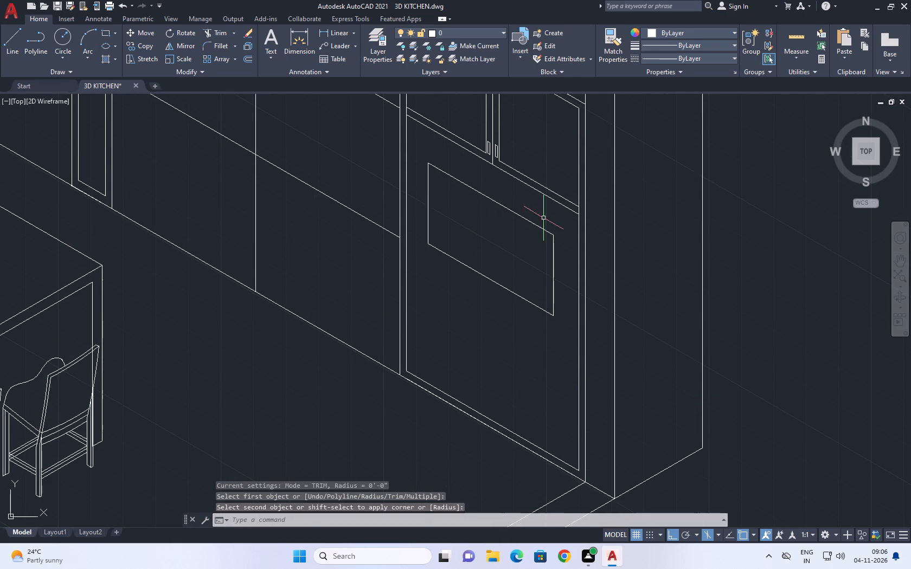
click(546, 217)
click(466, 328)
click(556, 286)
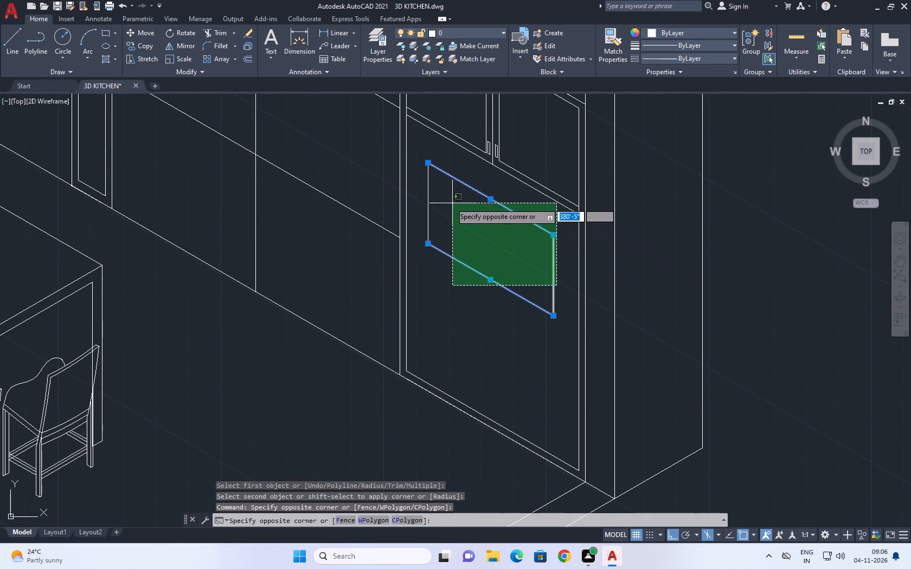
click(427, 189)
key(Escape)
click(556, 224)
drag(497, 313, 494, 318)
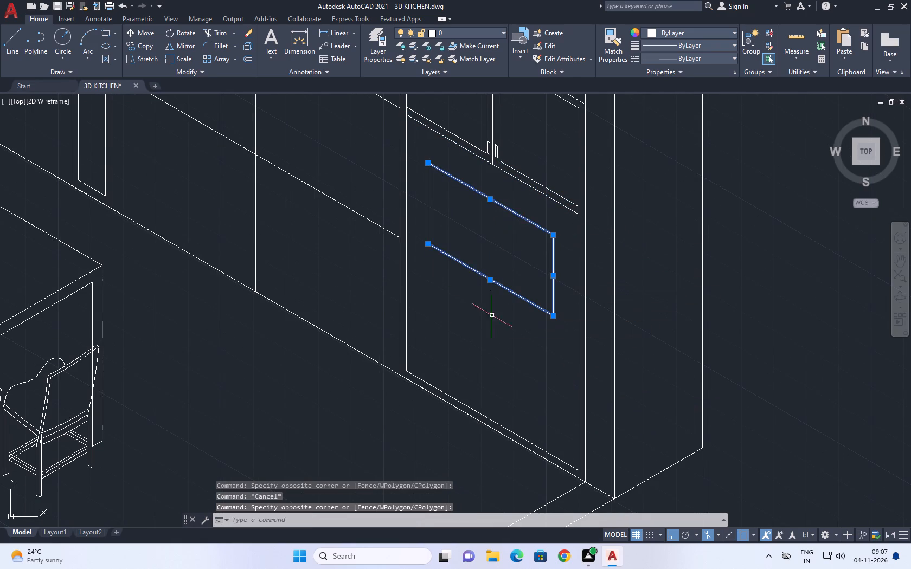
click(452, 207)
drag(426, 214, 426, 221)
key(c)
key(o)
key(space)
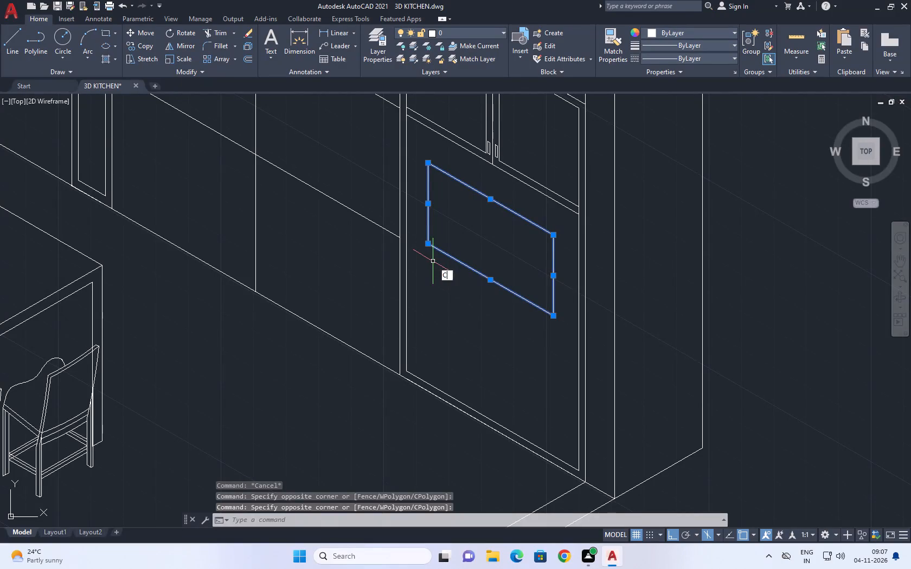
click(515, 284)
click(512, 397)
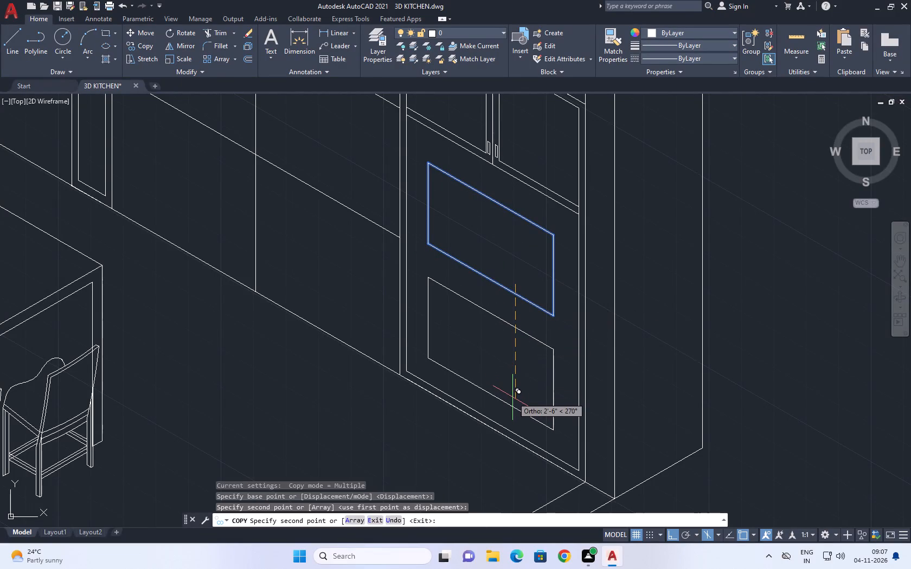
key(Escape)
Erase the central vertical dividing line of the wide cabinet next to the panelled bay.
scroll(493, 364, down, 3)
middle_drag(466, 343, 509, 365)
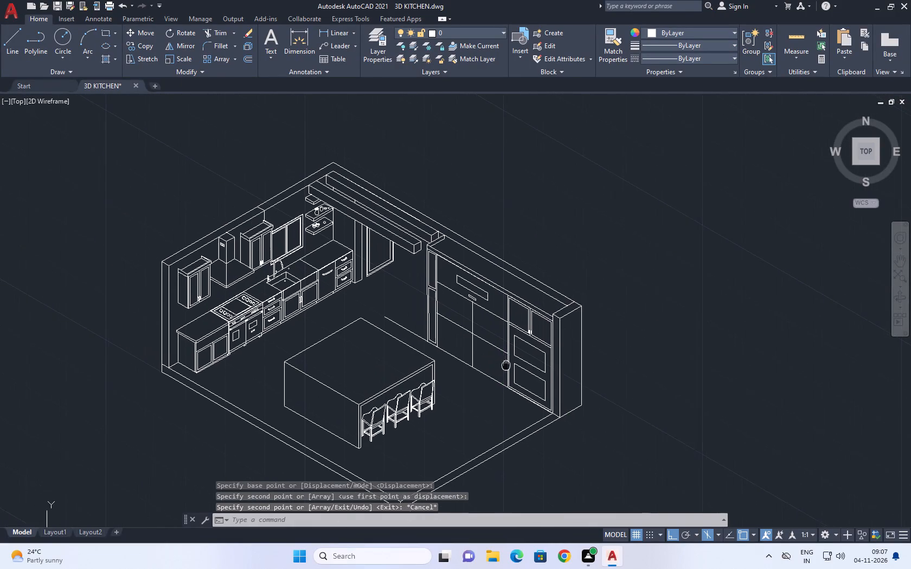
middle_drag(509, 365, 515, 365)
scroll(487, 339, up, 2)
middle_drag(472, 331, 489, 372)
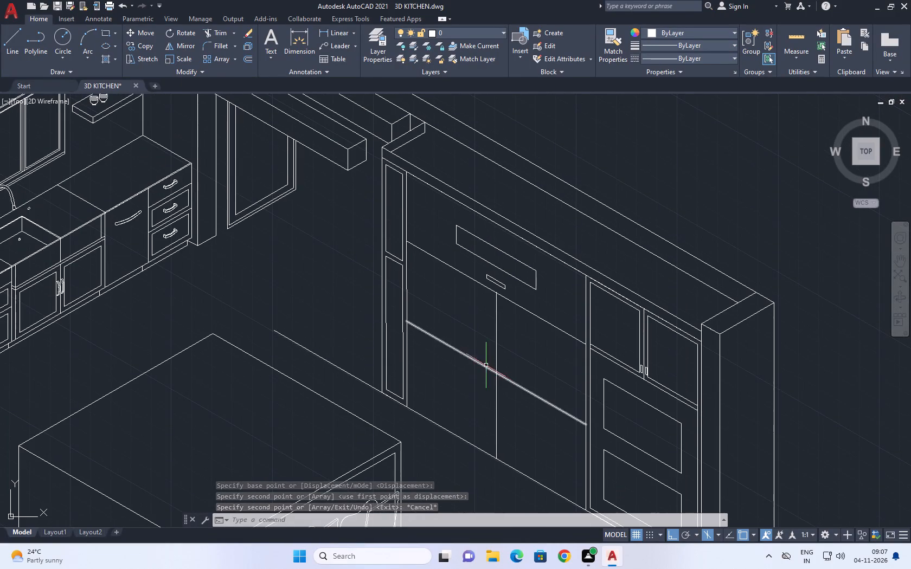
click(471, 337)
click(452, 364)
key(Escape)
click(506, 344)
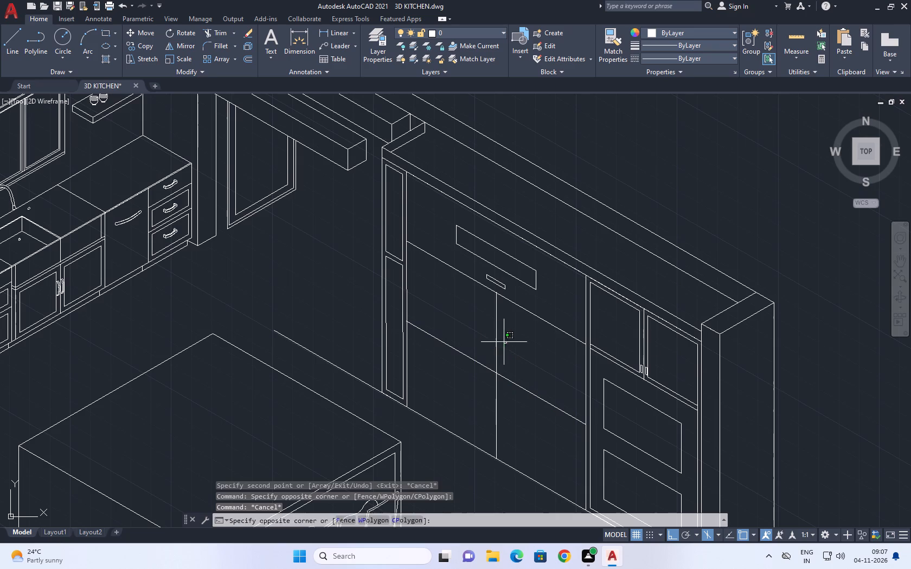
click(489, 329)
key(Delete)
Copy the wide cabinet's upper dividing line downward as a fitted array of 10 items, forming a narrow band of slats.
click(548, 320)
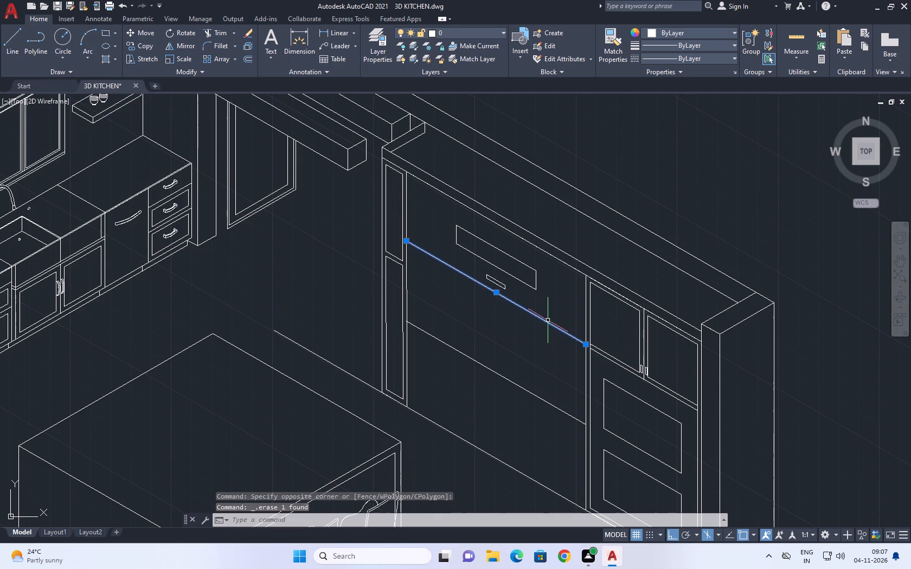
text(CO)
key(space)
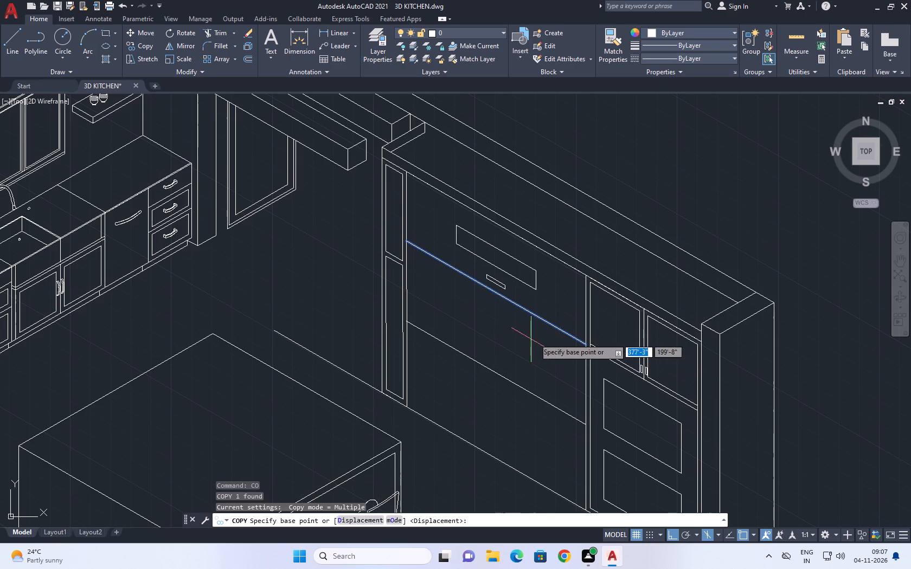
click(548, 335)
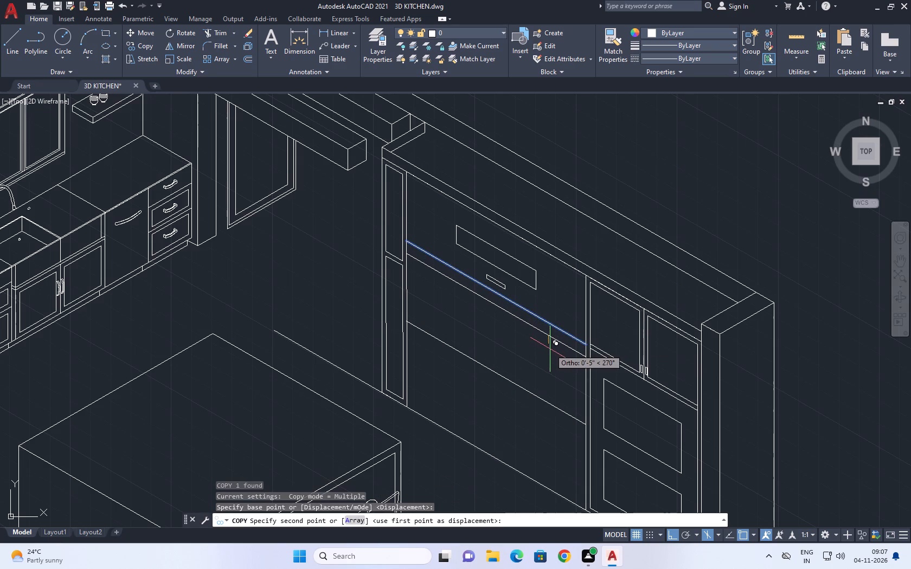
key(a)
text(R)
key(space)
text(10)
key(Return)
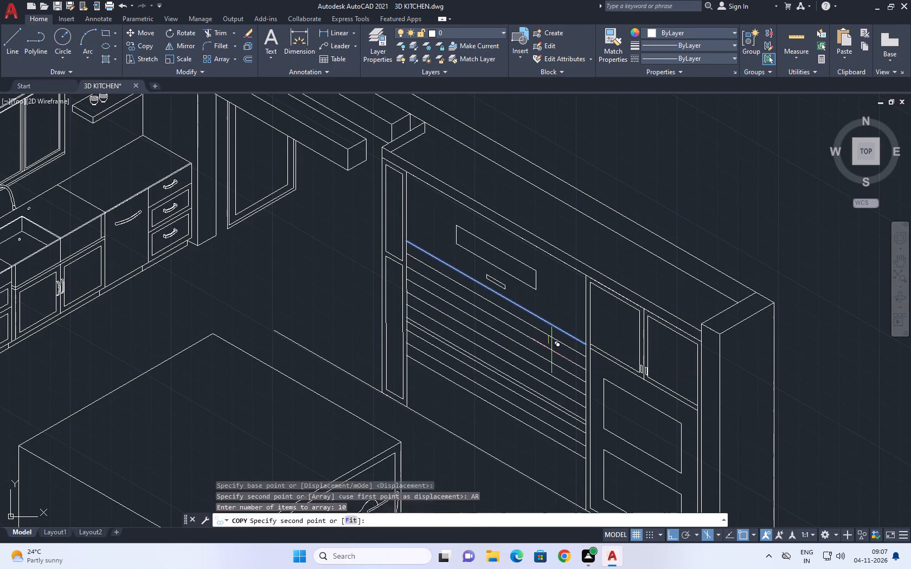
key(f)
key(space)
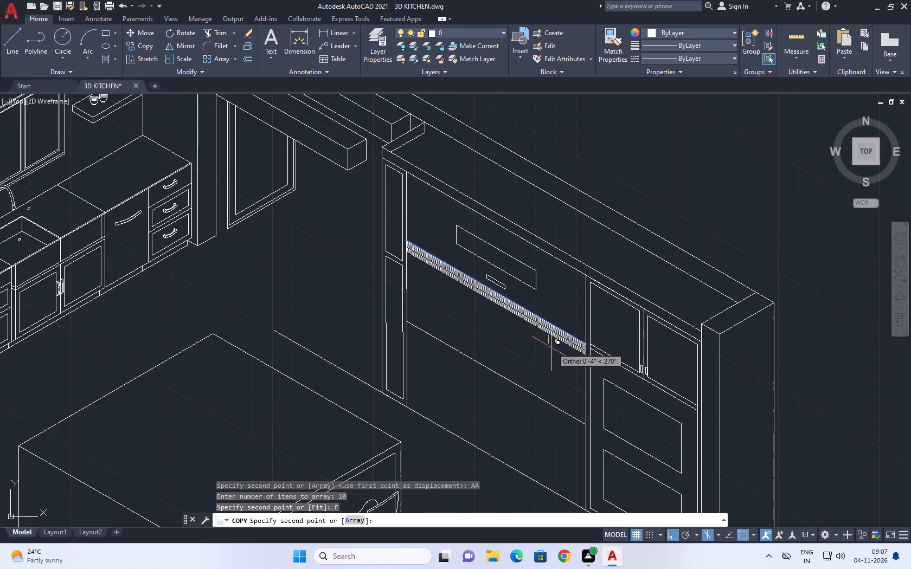
click(548, 371)
key(Escape)
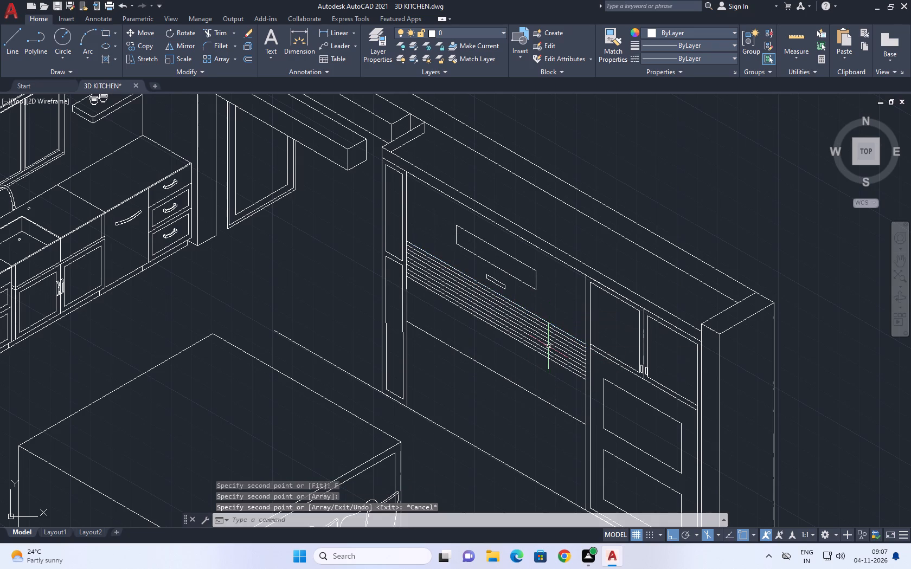
Draw a central vertical line in the wide cabinet from the lowest slat line down past the base line.
middle_drag(519, 410, 530, 318)
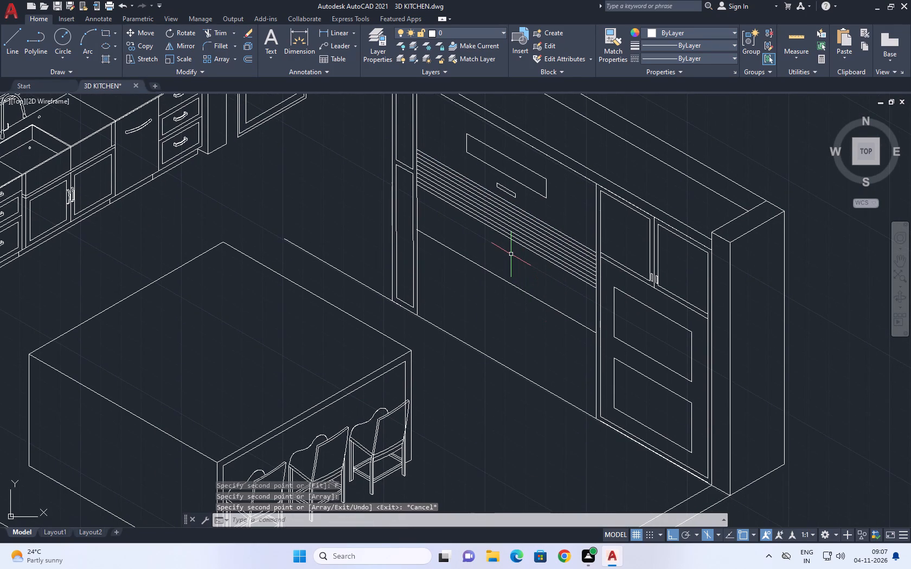
key(l)
key(space)
click(506, 238)
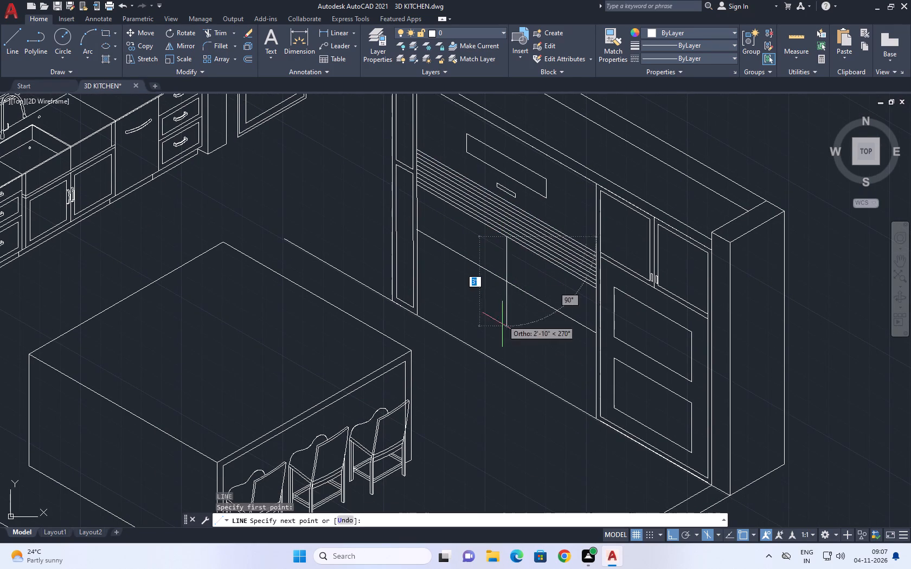
click(503, 390)
key(space)
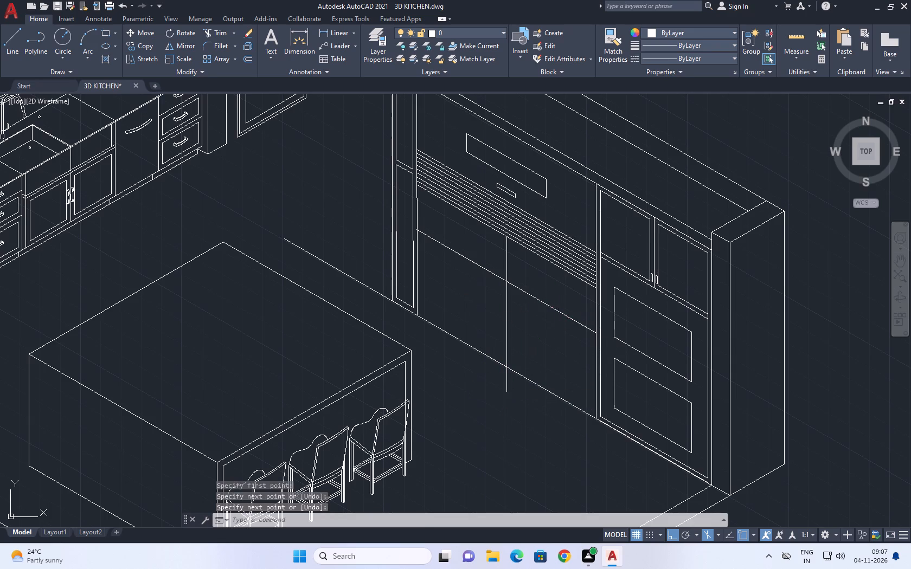
Move the wide cabinet's lower dividing line straight down about 10".
click(557, 308)
drag(548, 327, 546, 332)
key(m)
key(space)
click(565, 346)
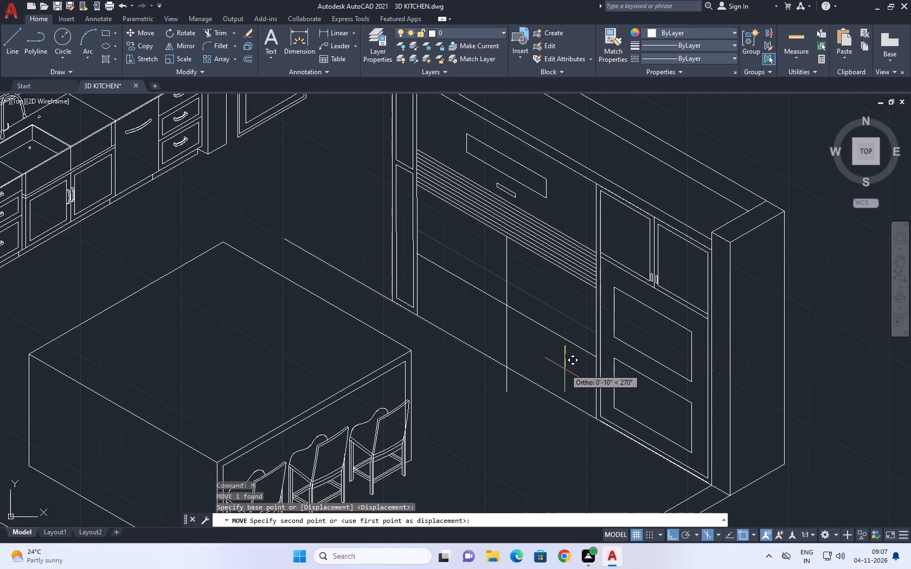
click(564, 370)
key(Escape)
Trim the end of the central vertical that overhangs below the wide cabinet's base line.
text(TR)
key(space)
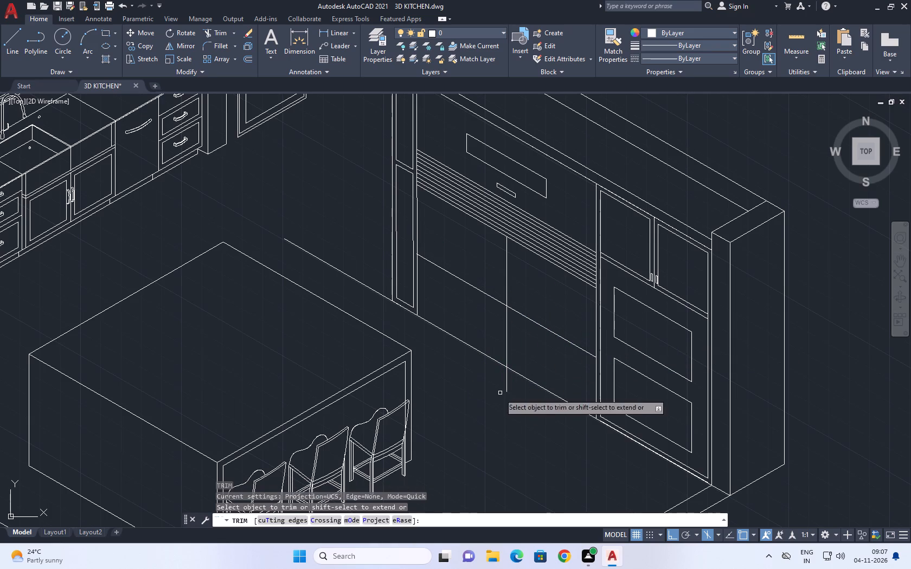
click(515, 394)
drag(497, 375, 474, 372)
key(Escape)
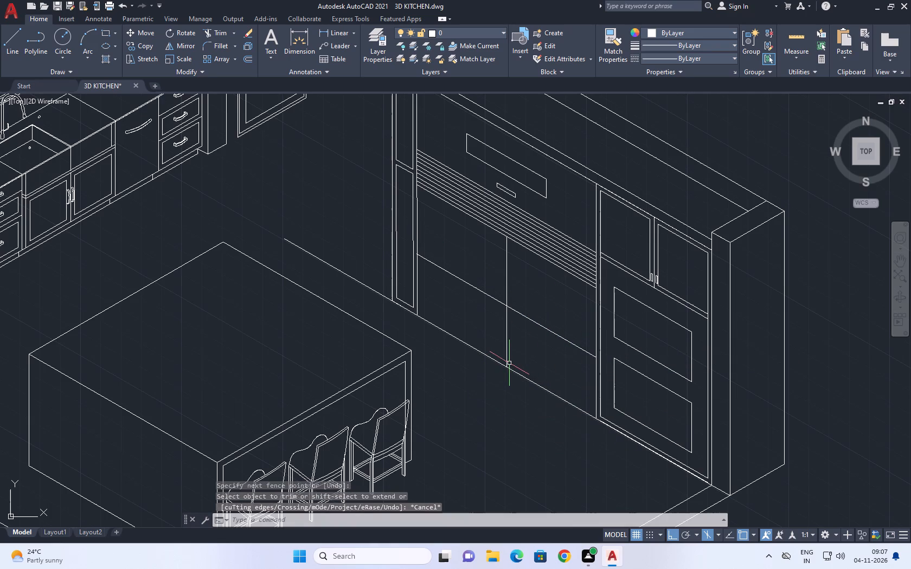
Draw a slim isometric handle about 1'-3" high and 1" wide on the lower door, just on the pillar side of the central vertical.
text(L)
key(space)
scroll(506, 355, up, 3)
click(516, 364)
click(526, 231)
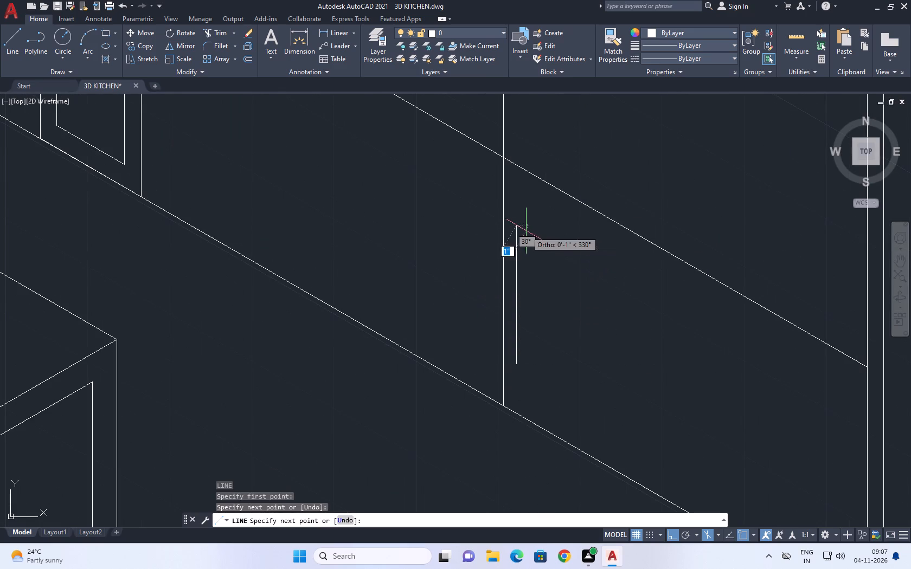
click(528, 236)
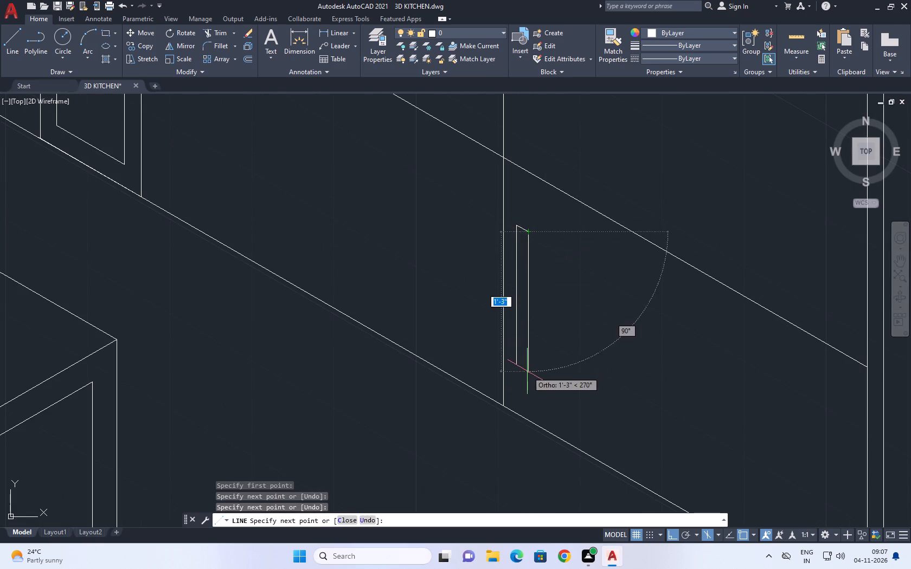
click(527, 371)
key(space)
key(space)
click(516, 363)
click(534, 373)
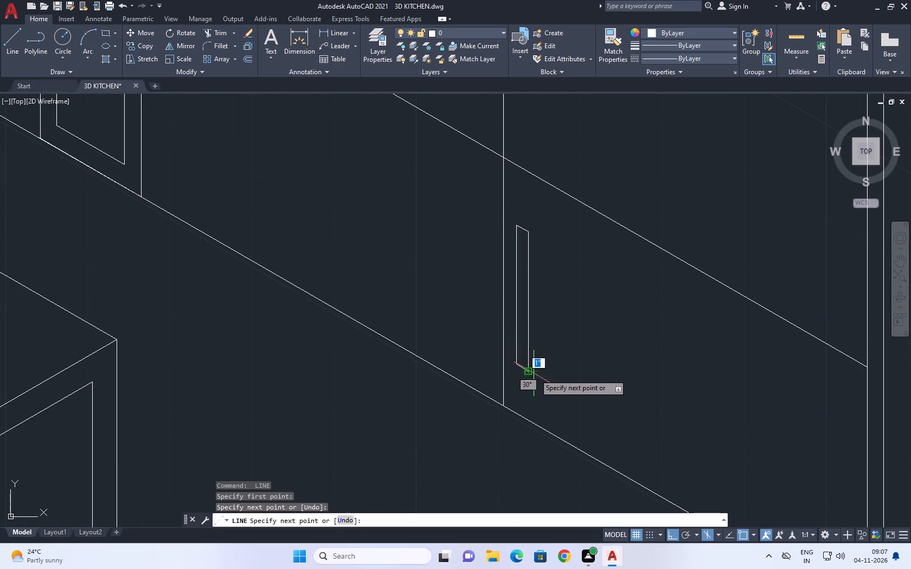
key(Escape)
Copy the complete handle outline along the wall to the lower door on the other side of the central vertical.
scroll(528, 327, up, 2)
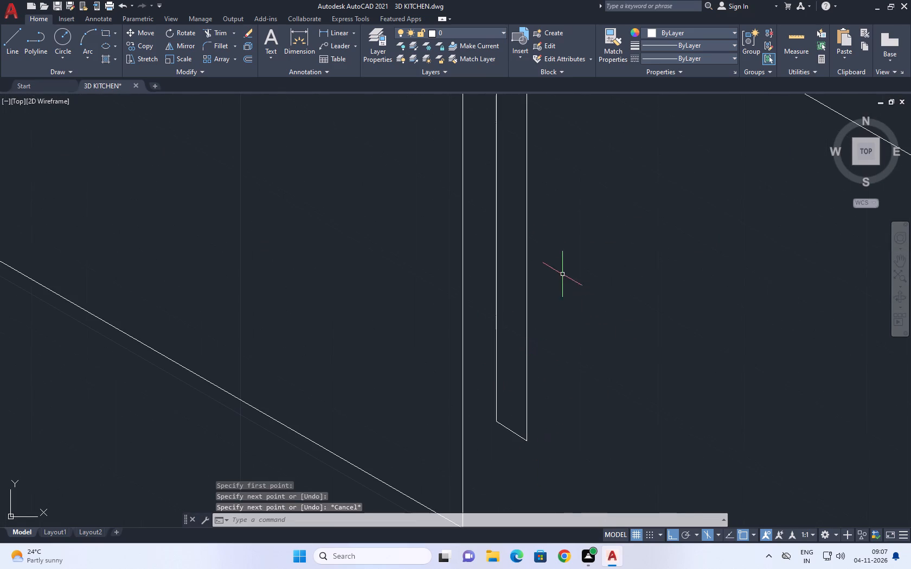
drag(562, 263, 554, 277)
click(499, 460)
click(505, 288)
click(485, 358)
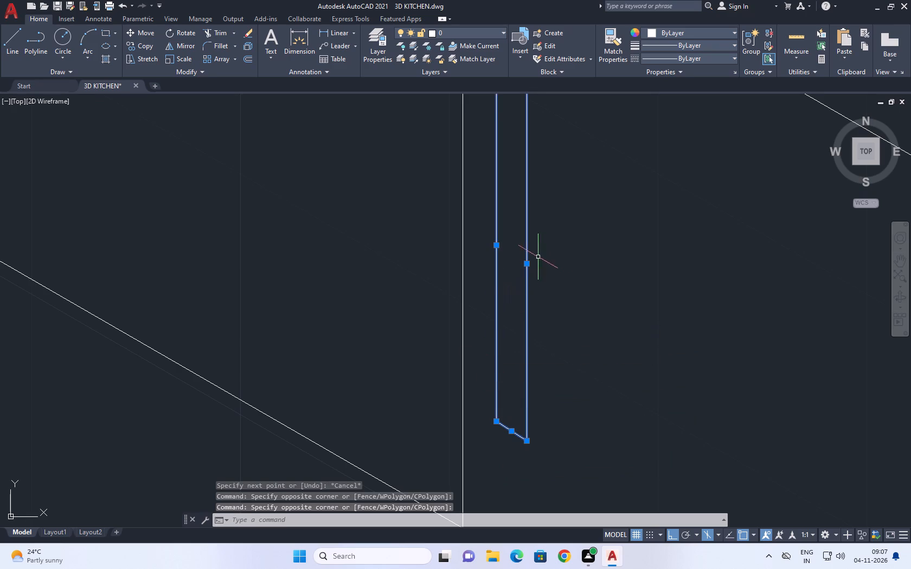
middle_drag(538, 261, 541, 357)
click(542, 165)
drag(512, 188, 512, 195)
middle_drag(563, 249, 564, 284)
text(CO)
key(space)
scroll(574, 321, down, 2)
click(605, 382)
click(561, 362)
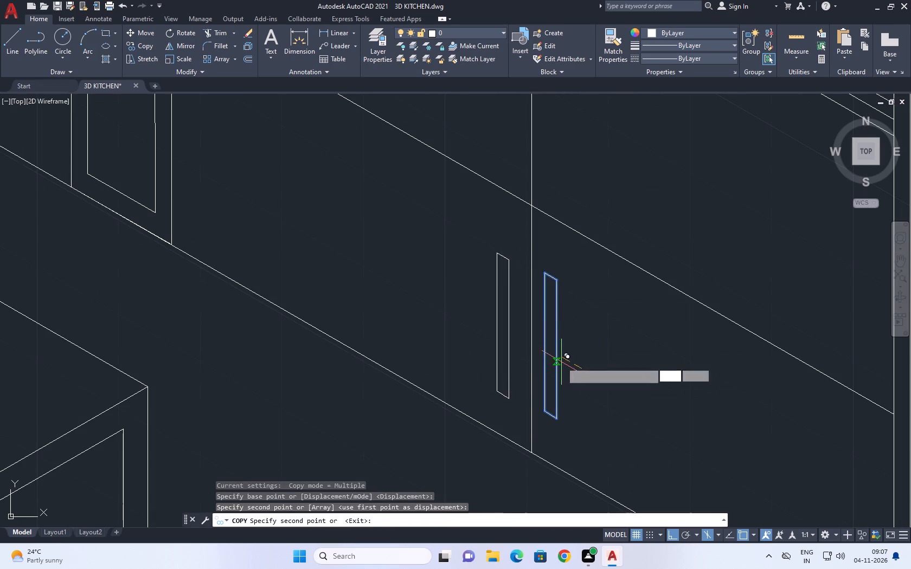
key(Escape)
Copy the pair of handles straight up onto the two doors above the lower dividing line.
click(477, 218)
click(593, 455)
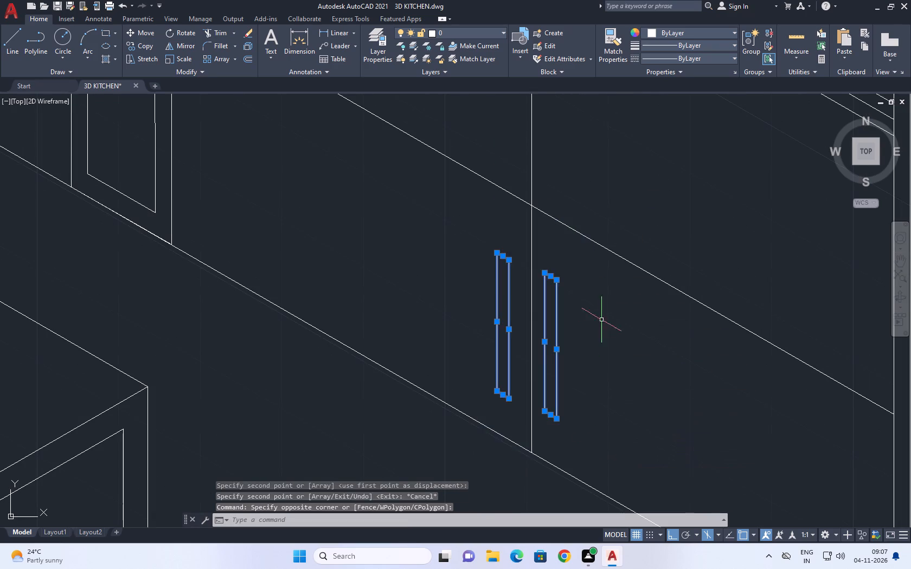
middle_drag(599, 325, 557, 373)
key(c)
text(O)
key(space)
drag(578, 353, 579, 333)
middle_drag(616, 148, 614, 171)
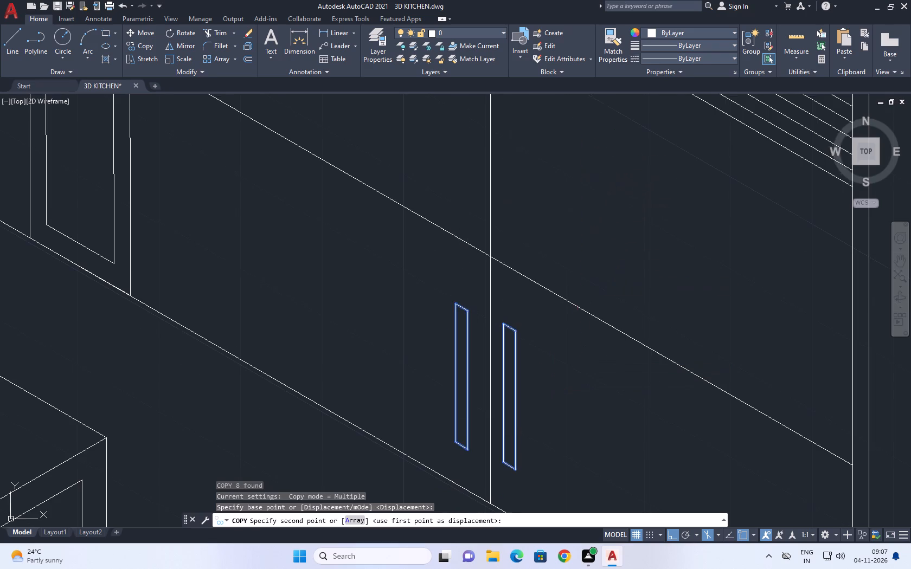
middle_drag(614, 171, 592, 302)
click(589, 273)
key(Escape)
scroll(581, 266, down, 4)
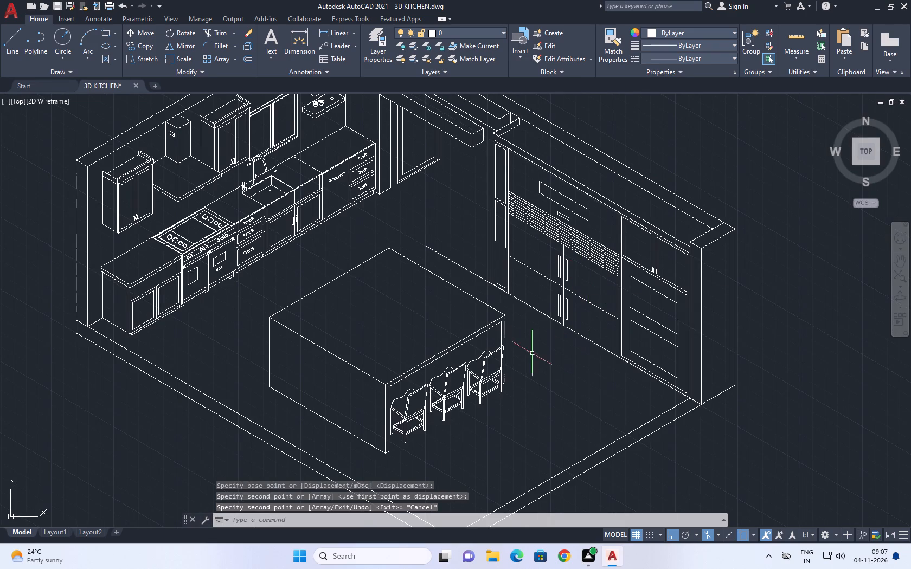
Trim away the stray line on the floor behind the island, on the side facing the tall wall units.
middle_drag(448, 250, 569, 282)
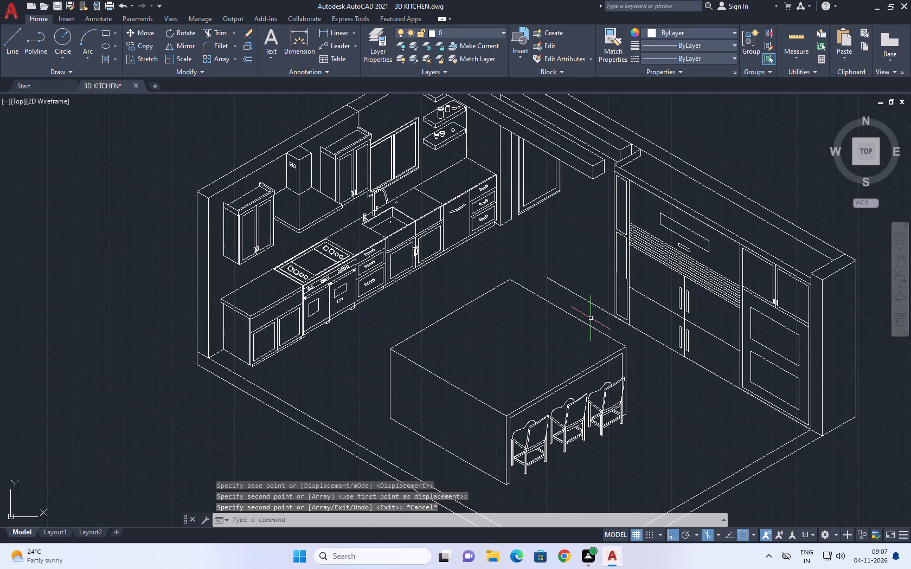
key(t)
text(R)
key(space)
click(589, 306)
drag(589, 294, 589, 286)
scroll(579, 288, down, 3)
key(Escape)
scroll(587, 323, up, 1)
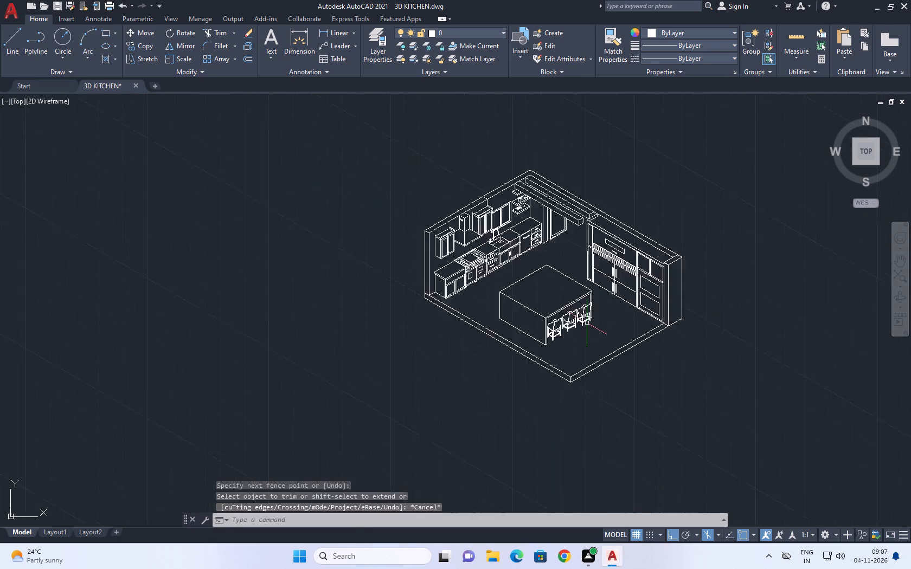
Copy the island chair nearest the tall wall units about 9'-6" away, onto the open floor behind the island, with Ortho off.
scroll(587, 323, up, 1)
click(588, 311)
middle_drag(604, 348, 605, 386)
key(c)
key(p)
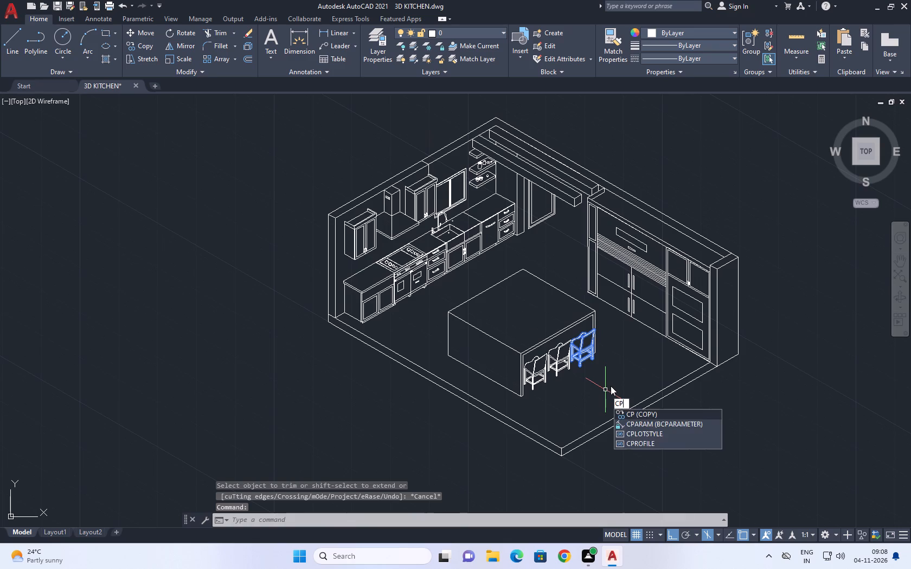
key(BackSpace)
key(o)
key(space)
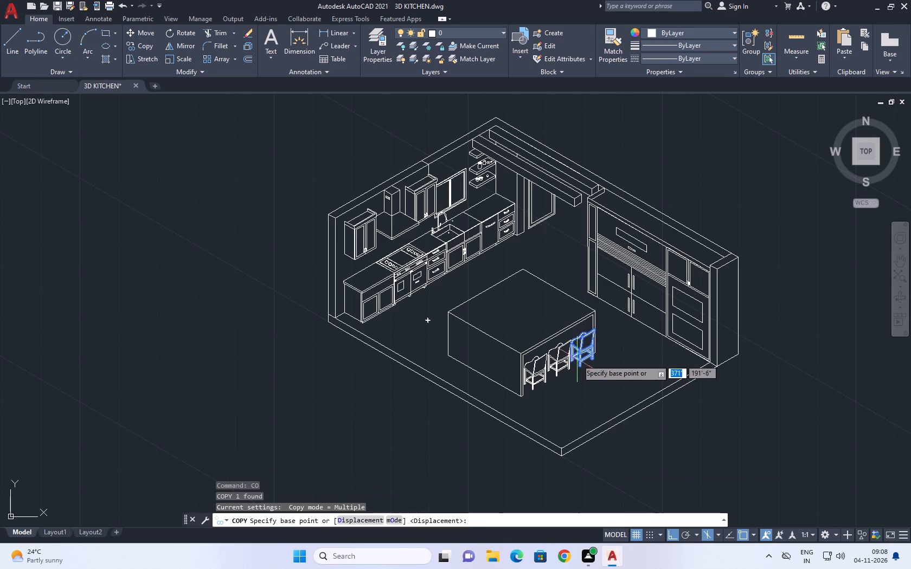
click(577, 359)
scroll(556, 262, up, 1)
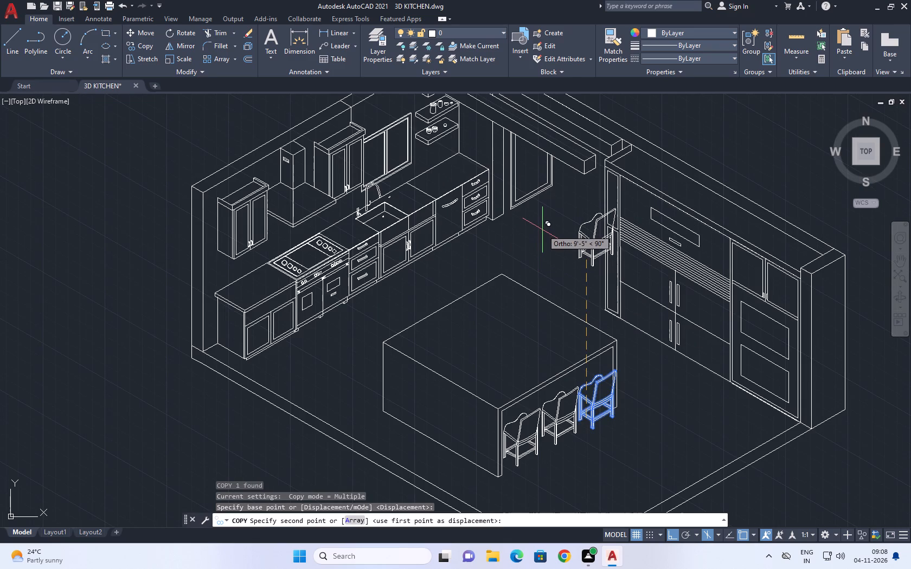
key(F8)
click(567, 255)
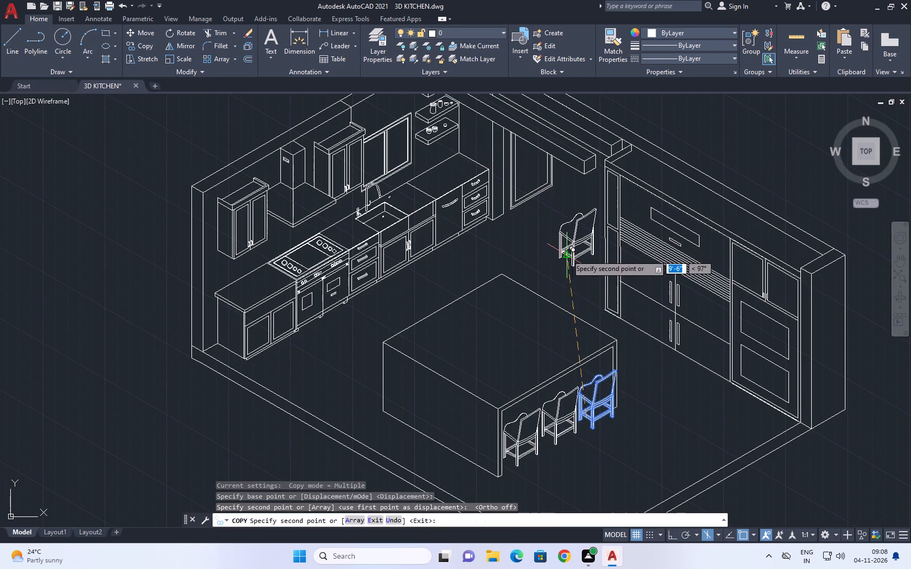
key(Escape)
Mirror the copied chair about a near-vertical line through its middle, erasing the source chair.
click(577, 242)
middle_drag(586, 271, 592, 298)
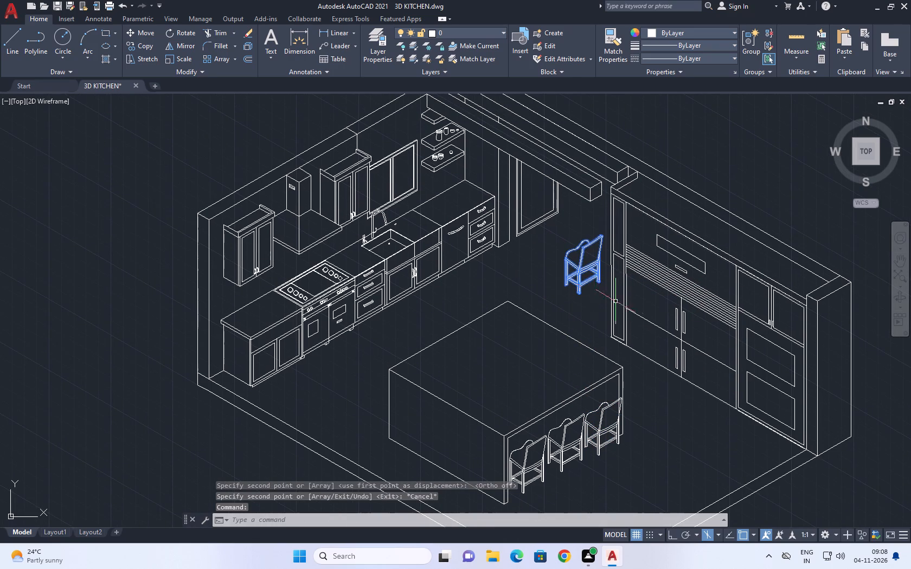
middle_drag(602, 283, 598, 297)
text(MI)
key(space)
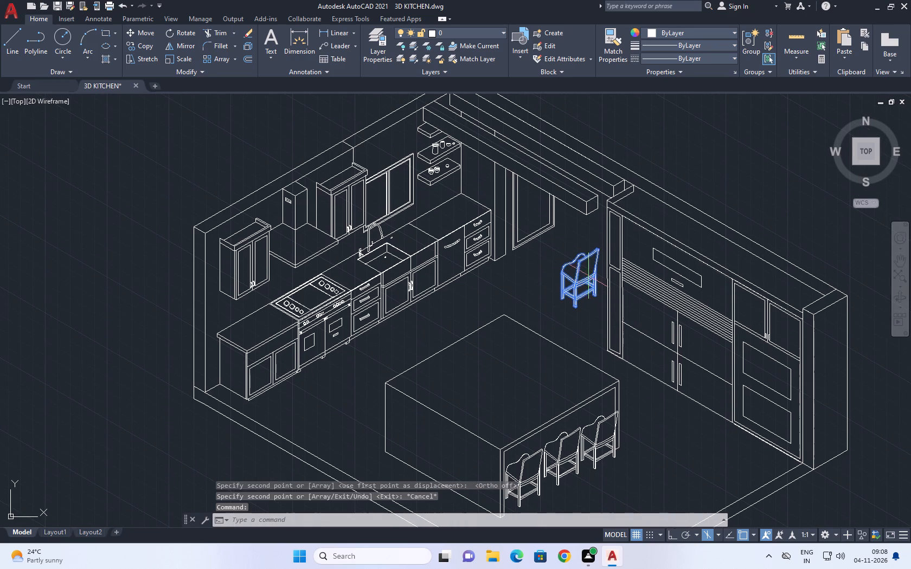
scroll(583, 269, up, 2)
click(581, 284)
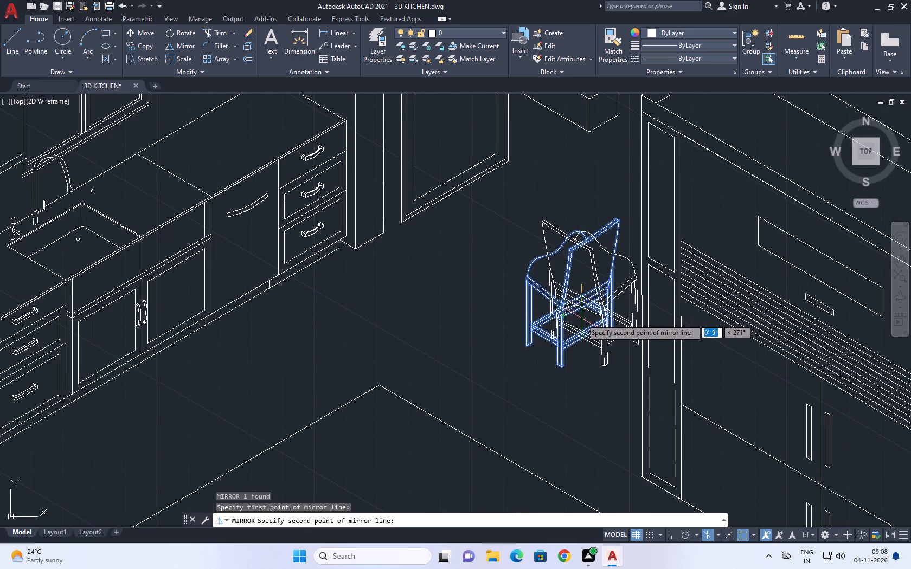
click(578, 327)
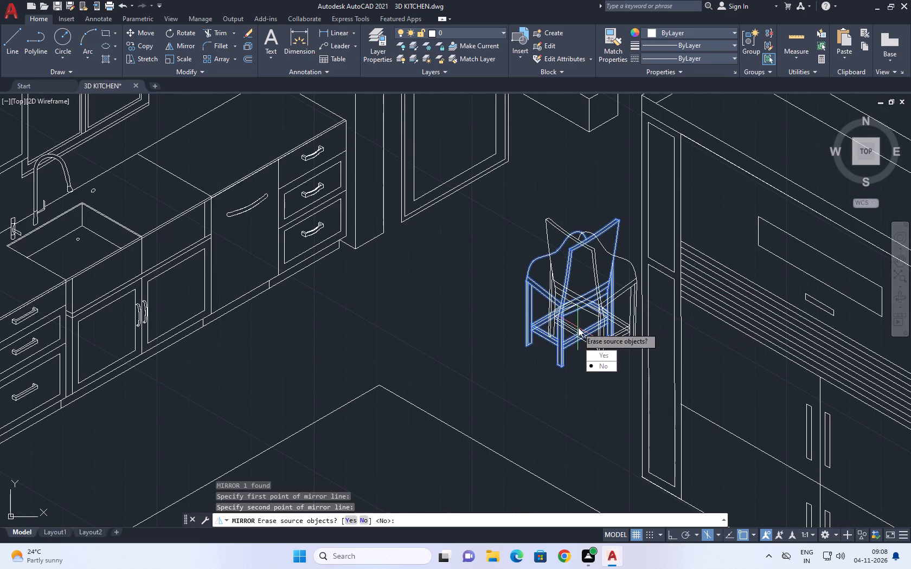
drag(607, 356, 578, 327)
Move the mirrored chair about 8" up and away from the tall wall units.
drag(587, 345, 578, 337)
click(543, 290)
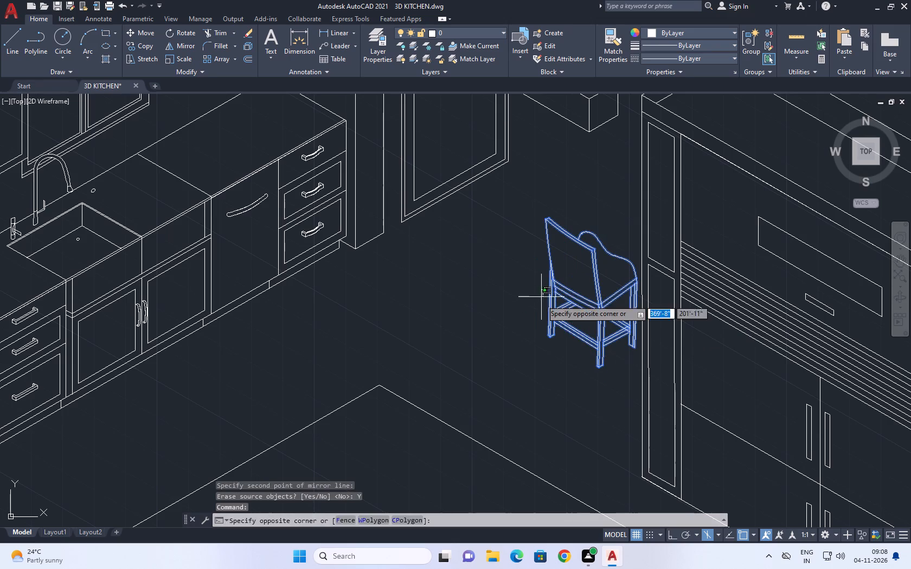
click(540, 320)
key(m)
key(space)
click(571, 358)
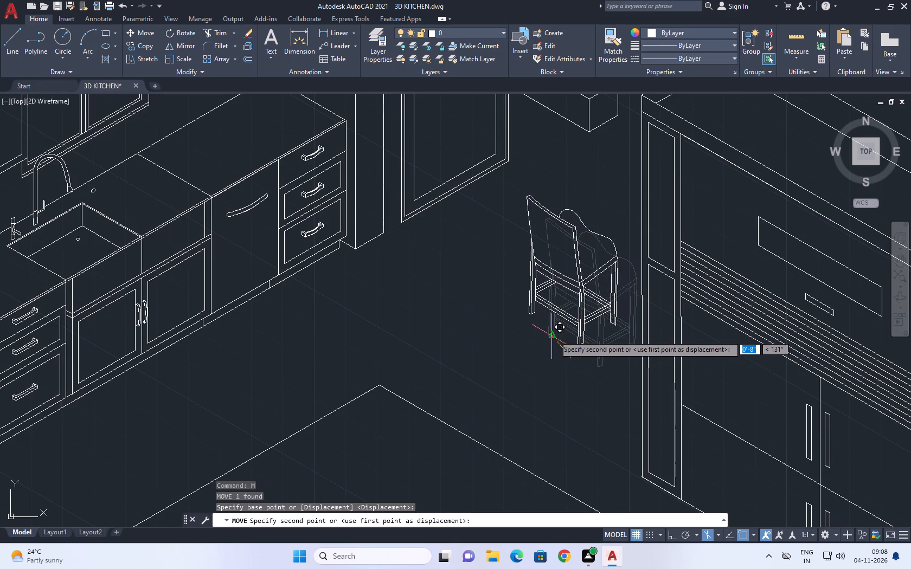
click(554, 335)
scroll(573, 347, down, 3)
middle_drag(606, 348, 619, 353)
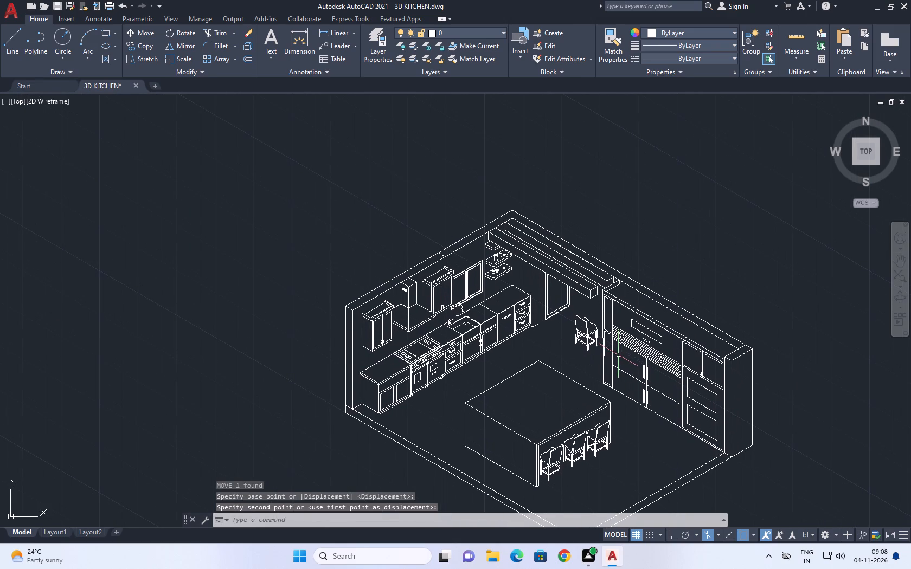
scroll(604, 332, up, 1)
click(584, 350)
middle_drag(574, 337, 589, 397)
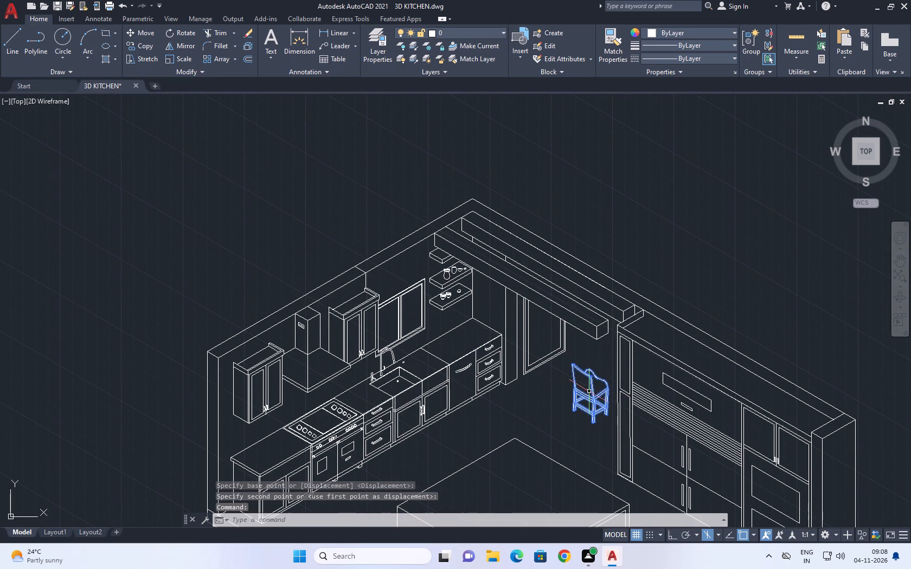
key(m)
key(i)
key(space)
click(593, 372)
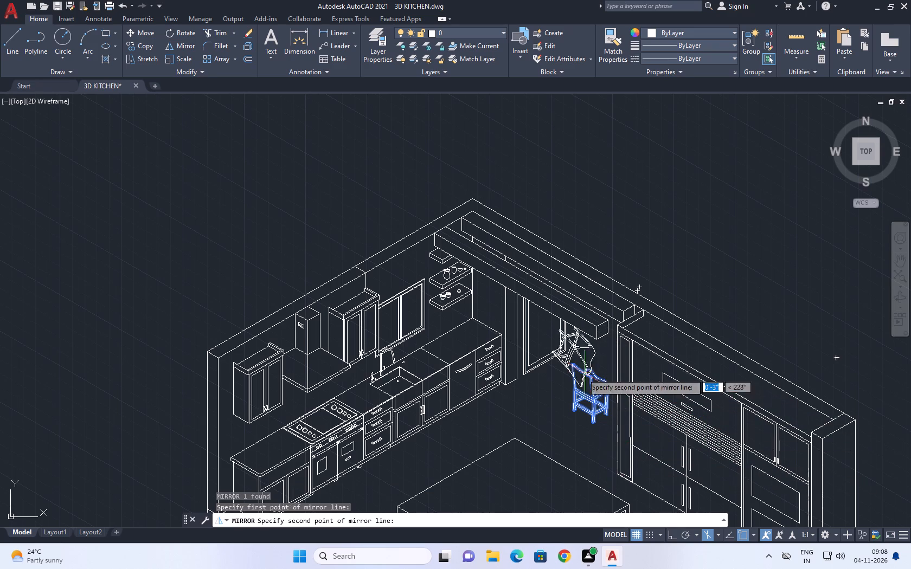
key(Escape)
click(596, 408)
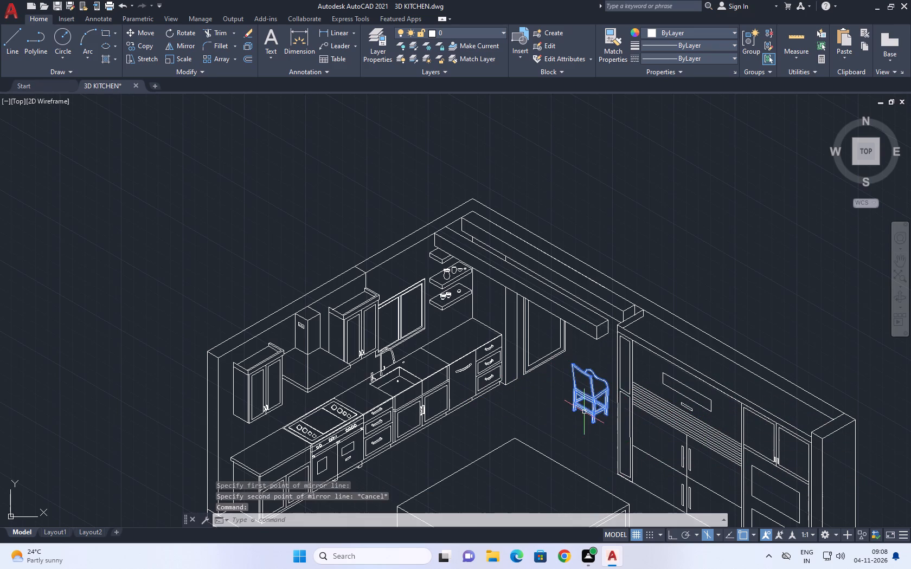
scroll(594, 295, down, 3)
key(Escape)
Save the drawing as 3D KITCHEN in the MANISHA folder, replacing the existing file.
middle_drag(618, 391, 562, 271)
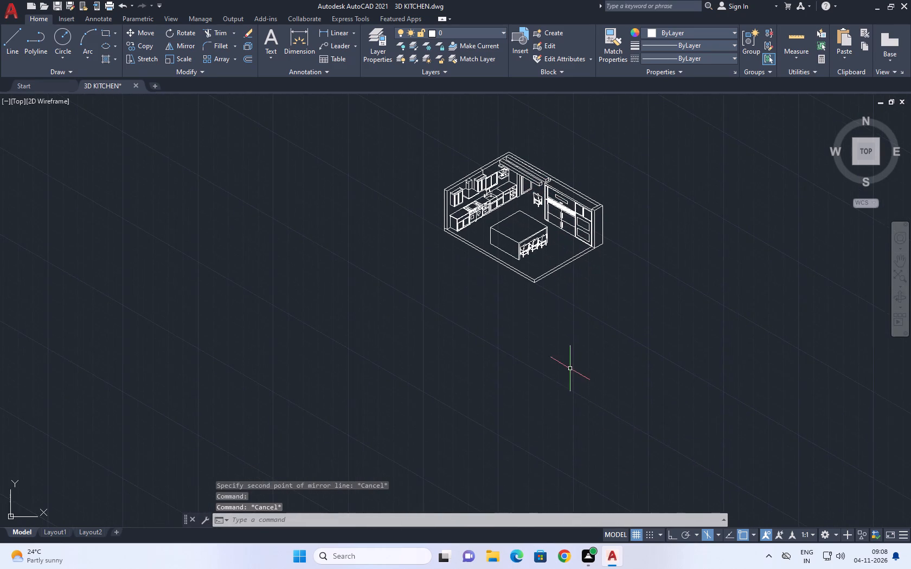
scroll(535, 288, up, 1)
middle_drag(530, 306, 533, 348)
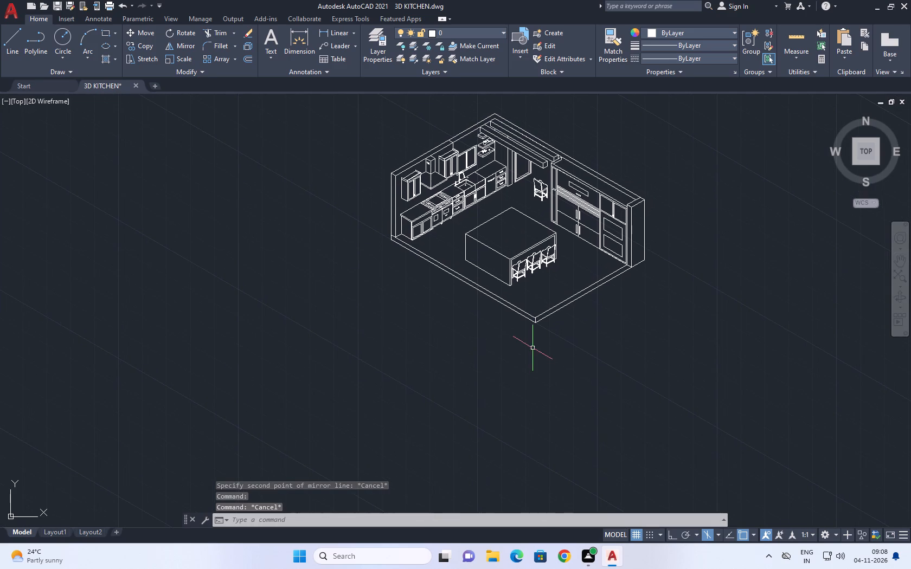
middle_drag(560, 158, 461, 229)
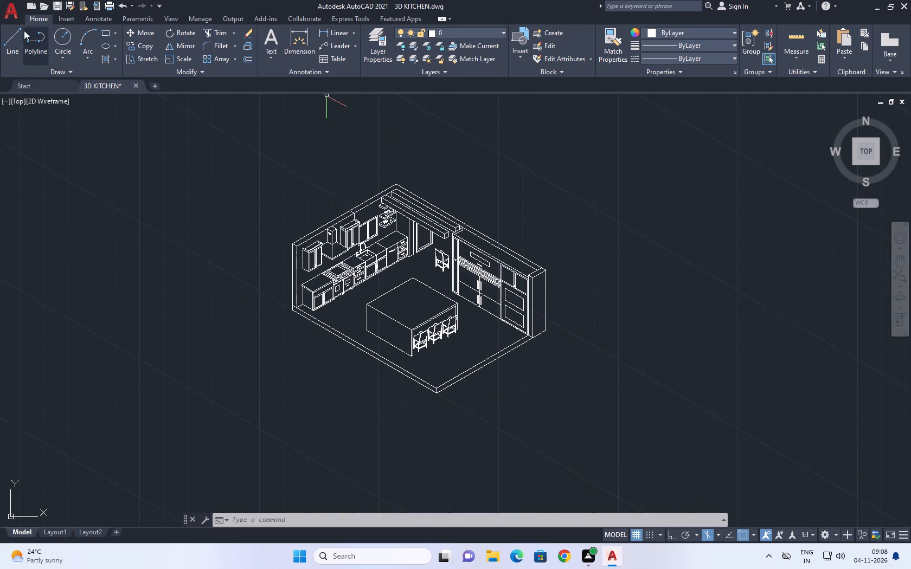
click(11, 10)
click(44, 143)
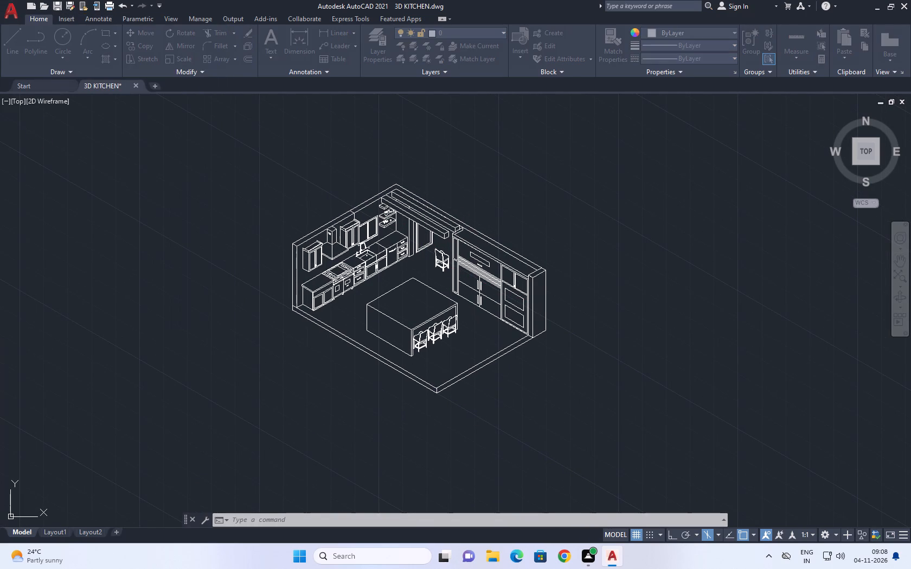
click(605, 378)
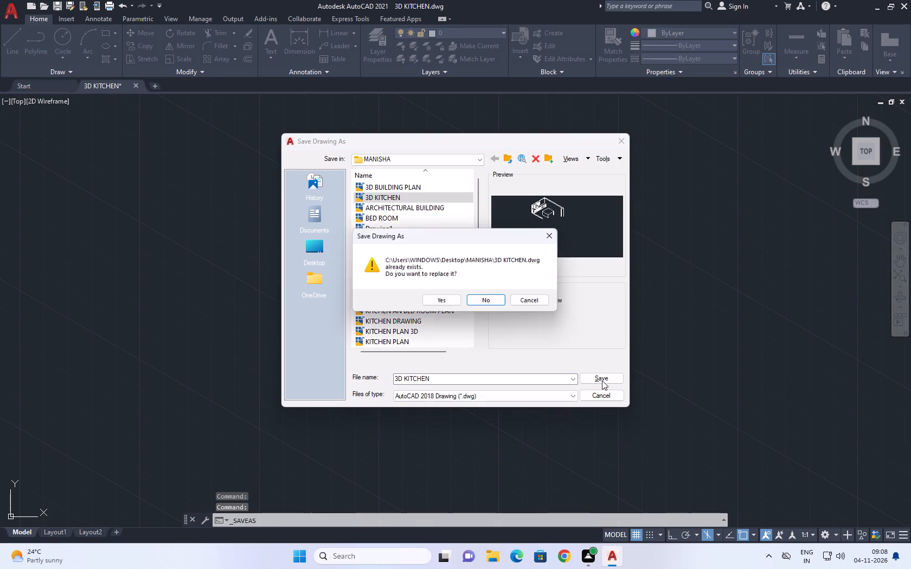
click(438, 300)
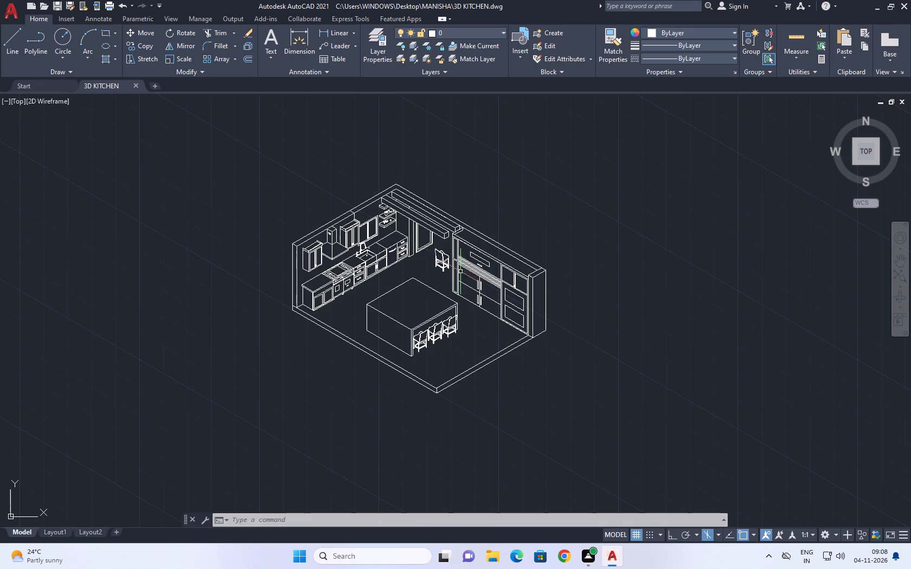
Start a plot of the model using the previous plot's page setup.
scroll(418, 286, up, 2)
scroll(497, 295, down, 1)
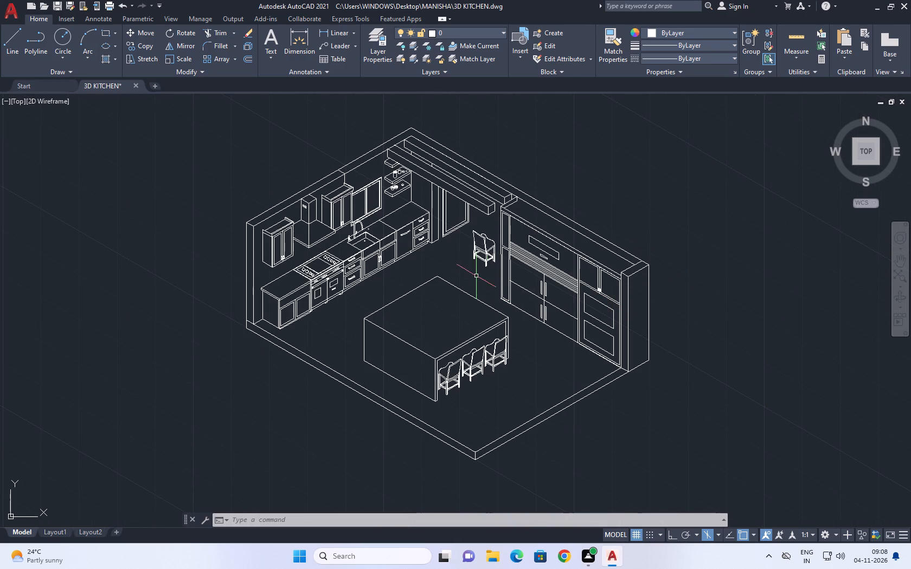
key(ctrl+p)
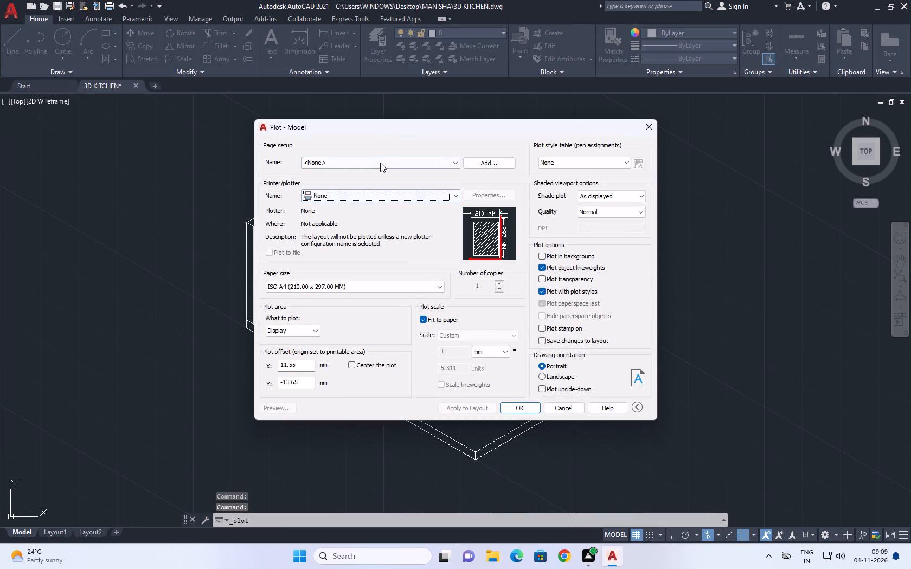
click(380, 163)
click(362, 179)
scroll(462, 202, down, 1)
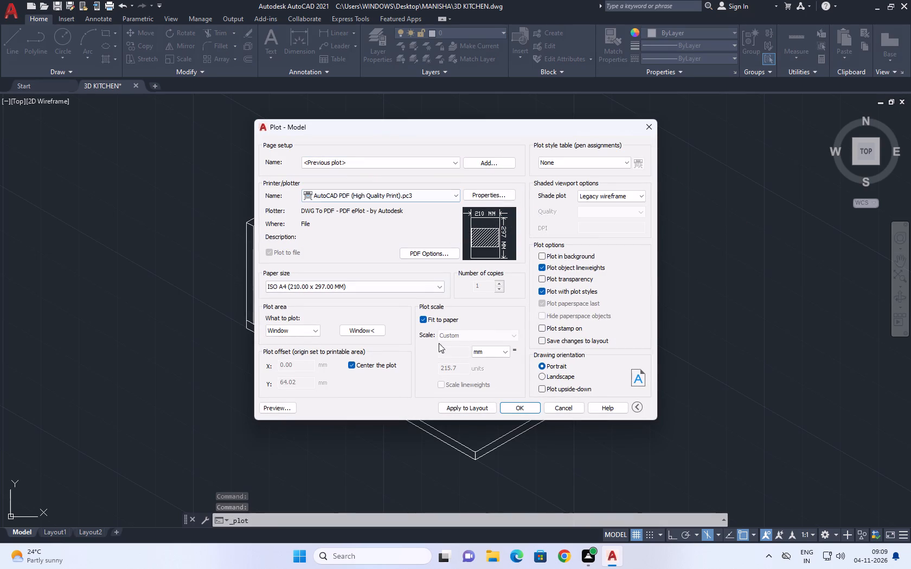
click(285, 401)
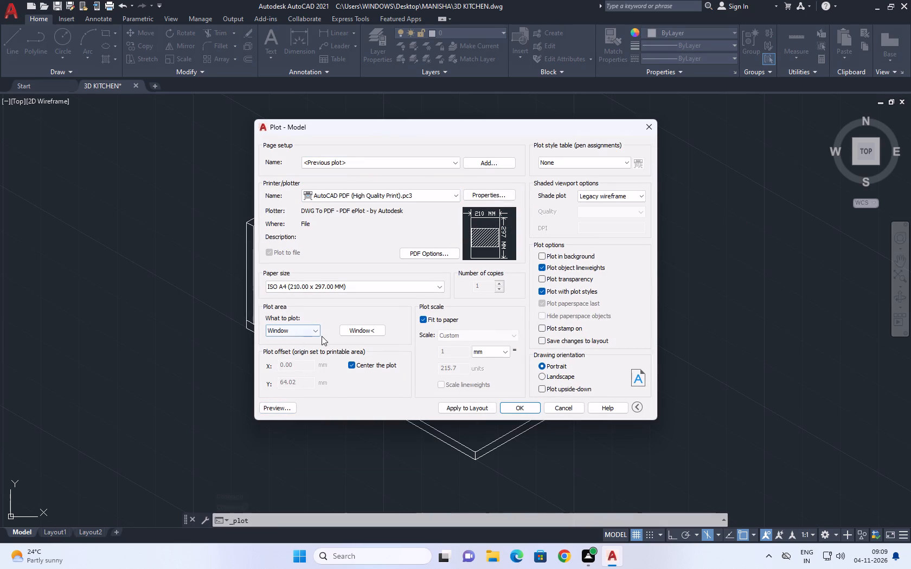
Define the plot area as a window around the whole isometric kitchen and preview the sheet.
click(346, 331)
scroll(270, 271, down, 1)
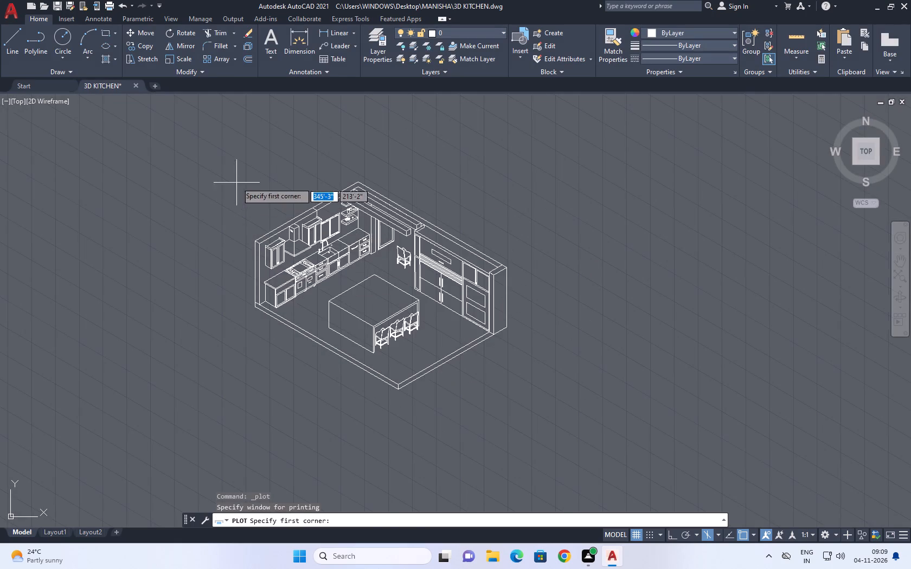
click(240, 160)
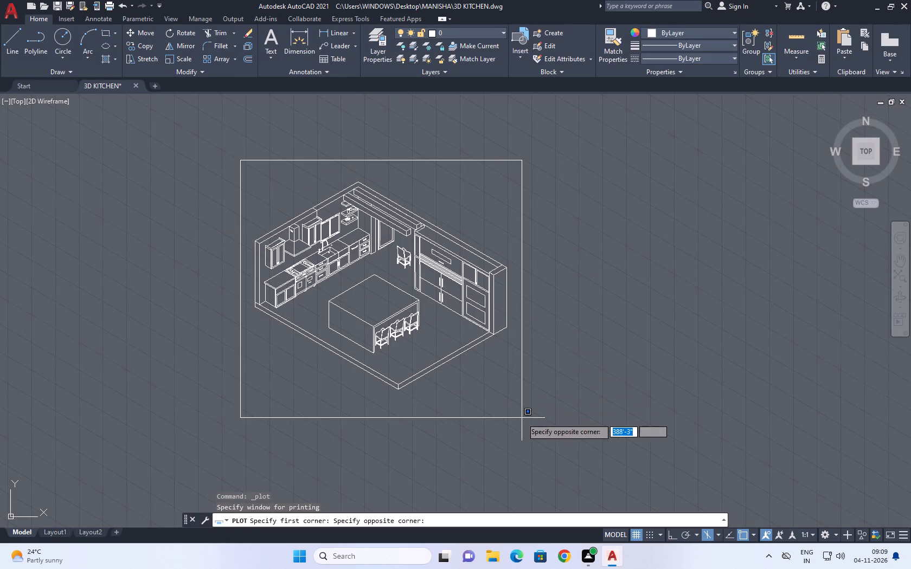
click(522, 418)
click(281, 409)
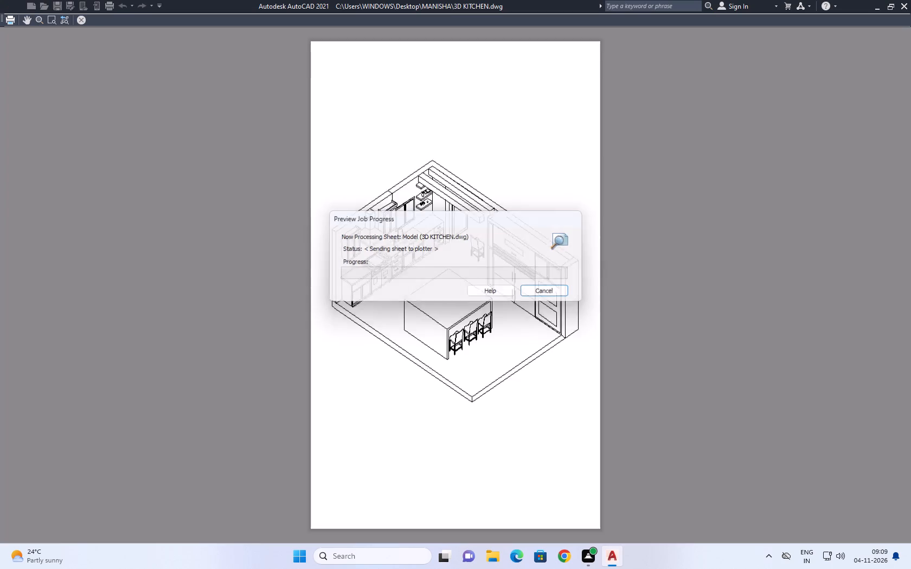
key(Return)
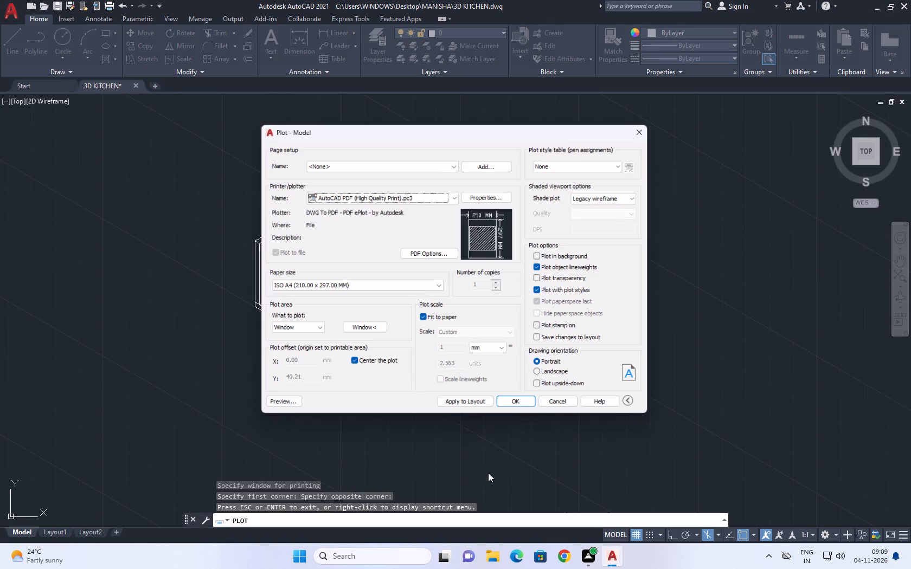
Plot the sheet to 3D KITCHEN-Model.pdf in the desktop folder MANISHA, and close the PDF that opens.
click(520, 405)
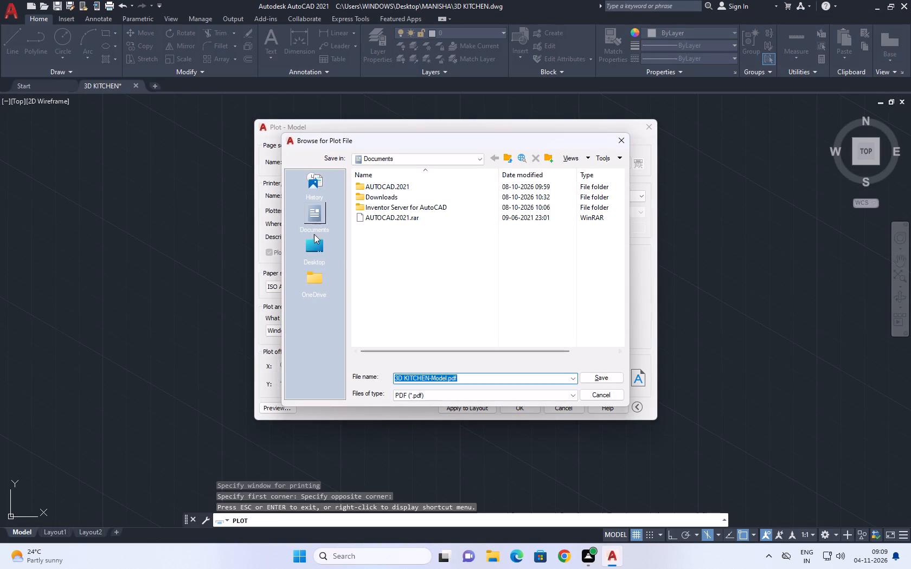
click(317, 240)
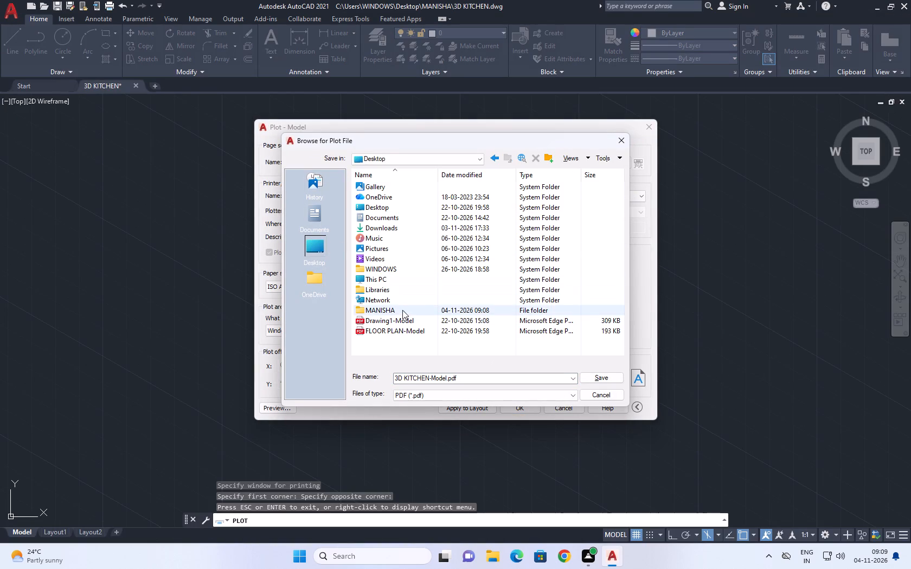
double_click(402, 310)
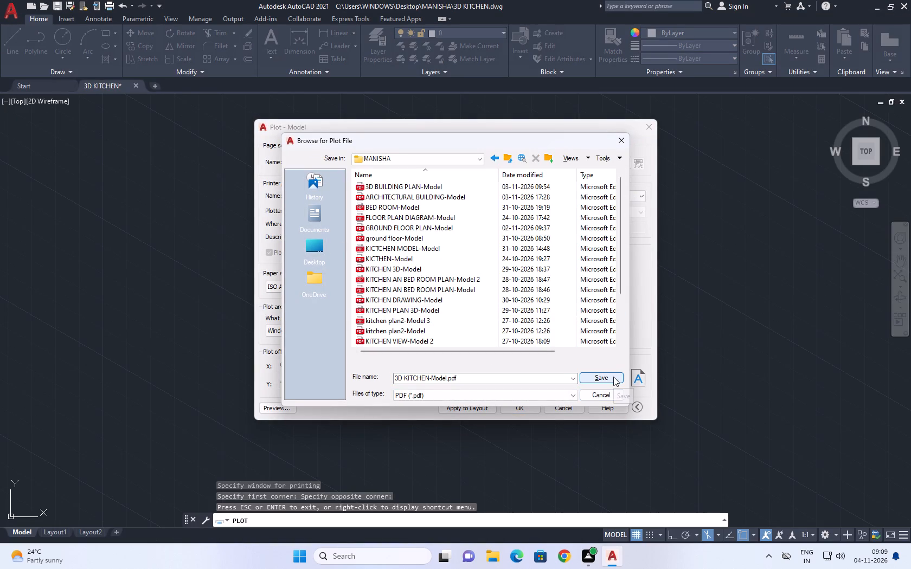
click(612, 376)
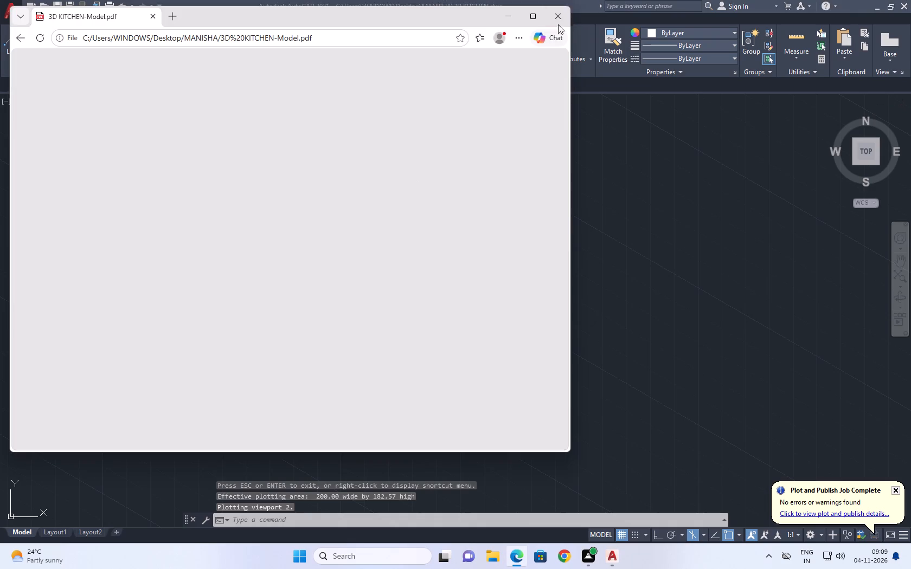
click(558, 12)
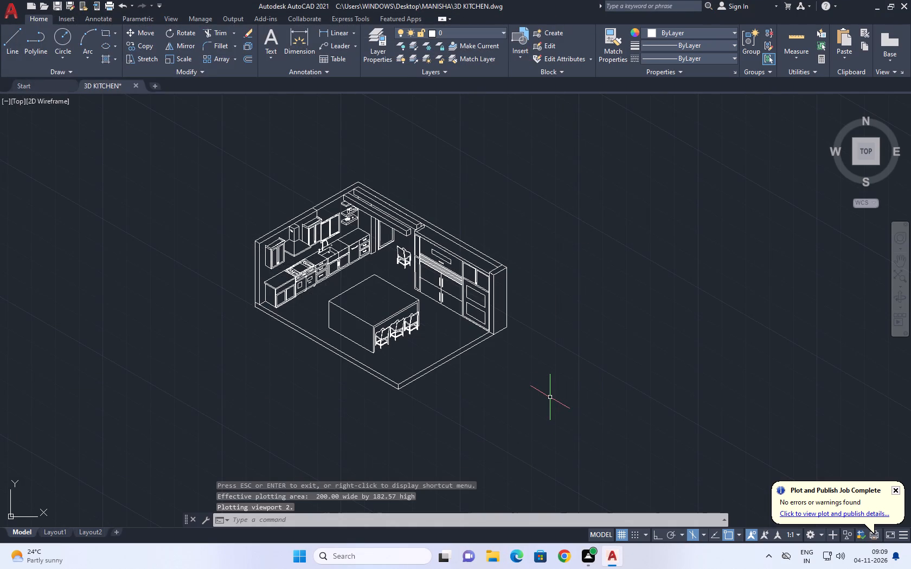
Query the LOGFILENAME system variable for the drawing's log file path.
text(LOG)
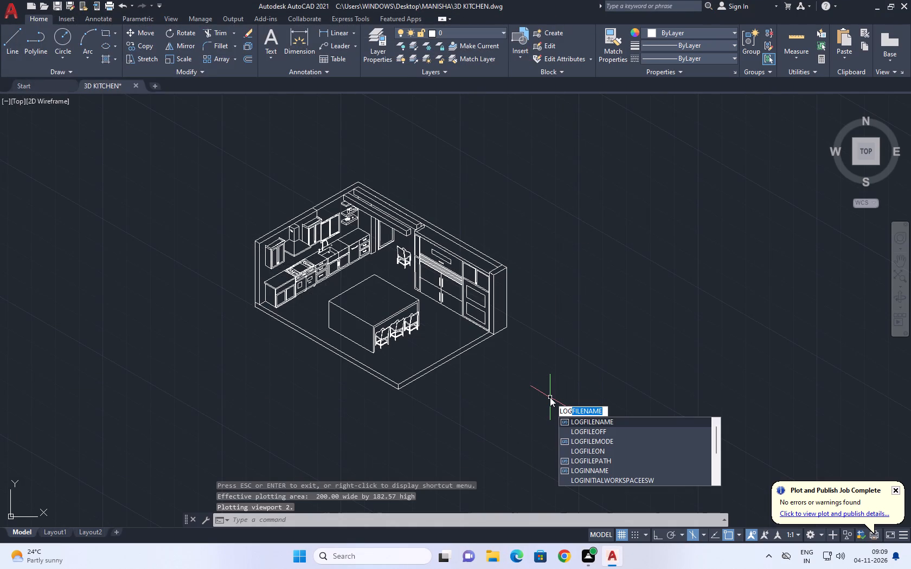
key(space)
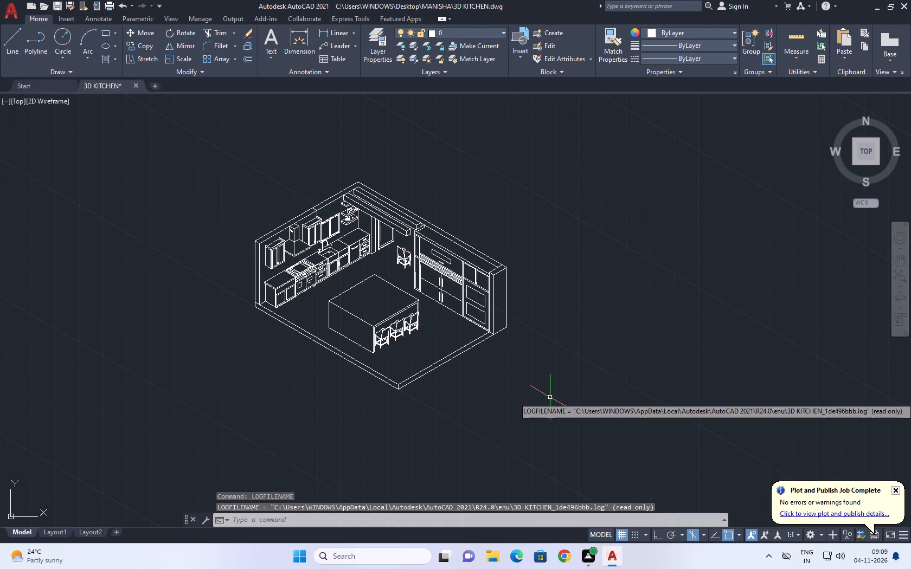